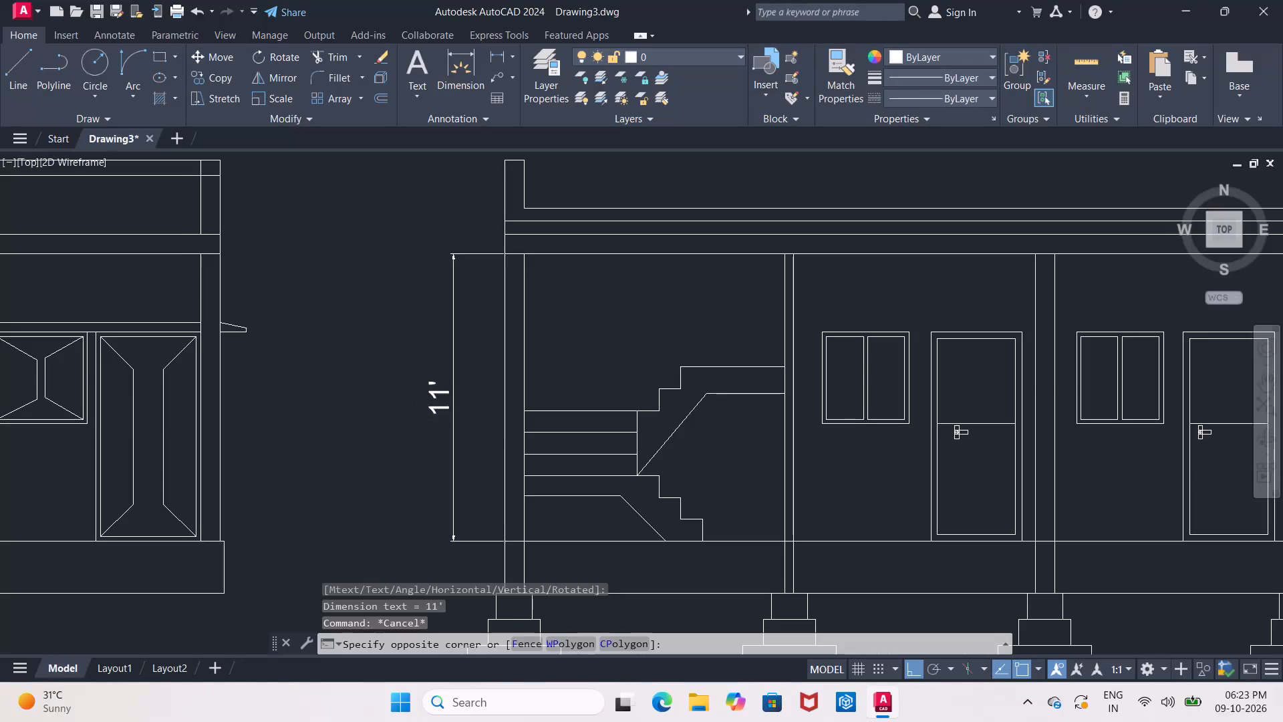
Replace the vertical dimension text beside the staircase section with two lines reading FLOOR TO ROOF and 11'0".
key(Escape)
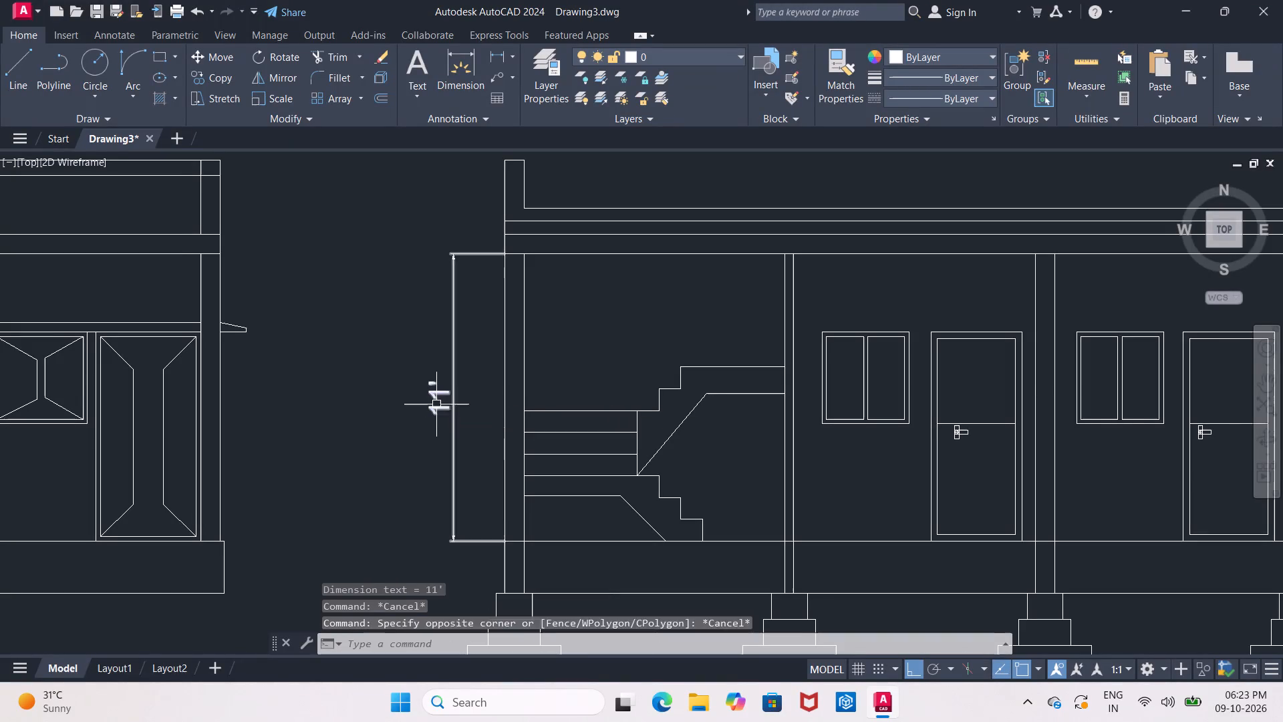
key(Escape)
double_click(435, 401)
click(435, 401)
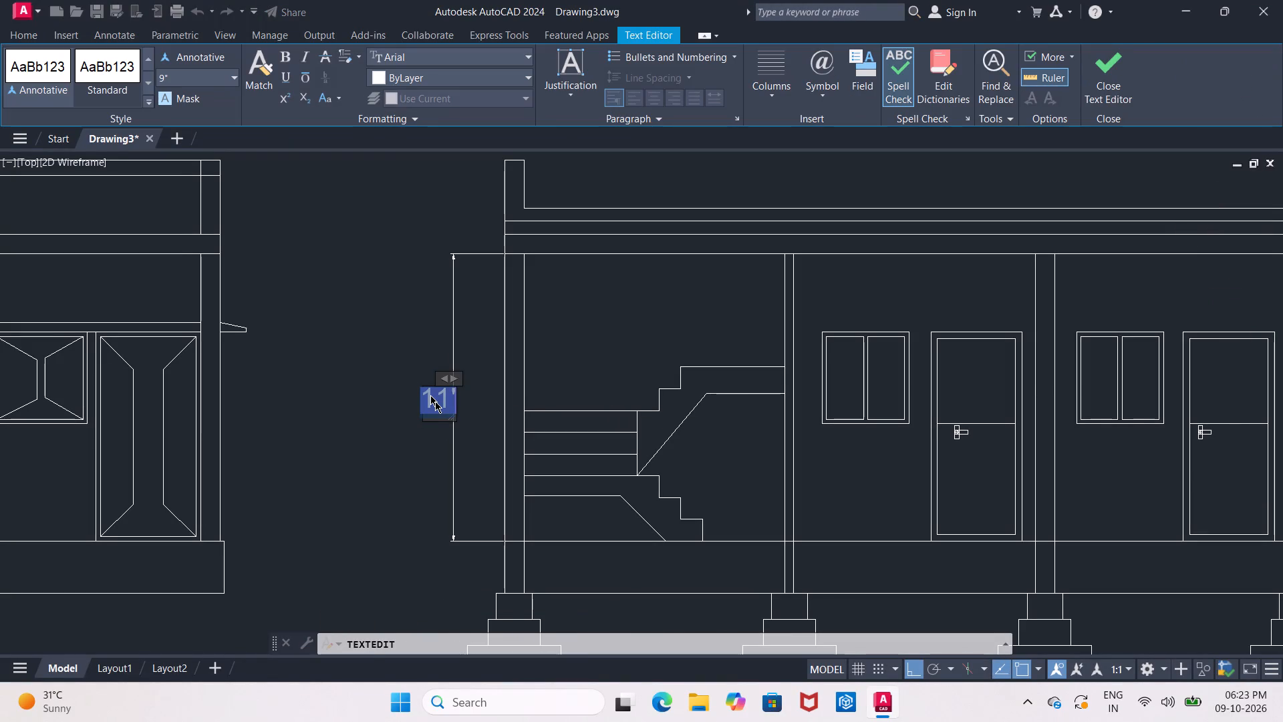
key(BackSpace)
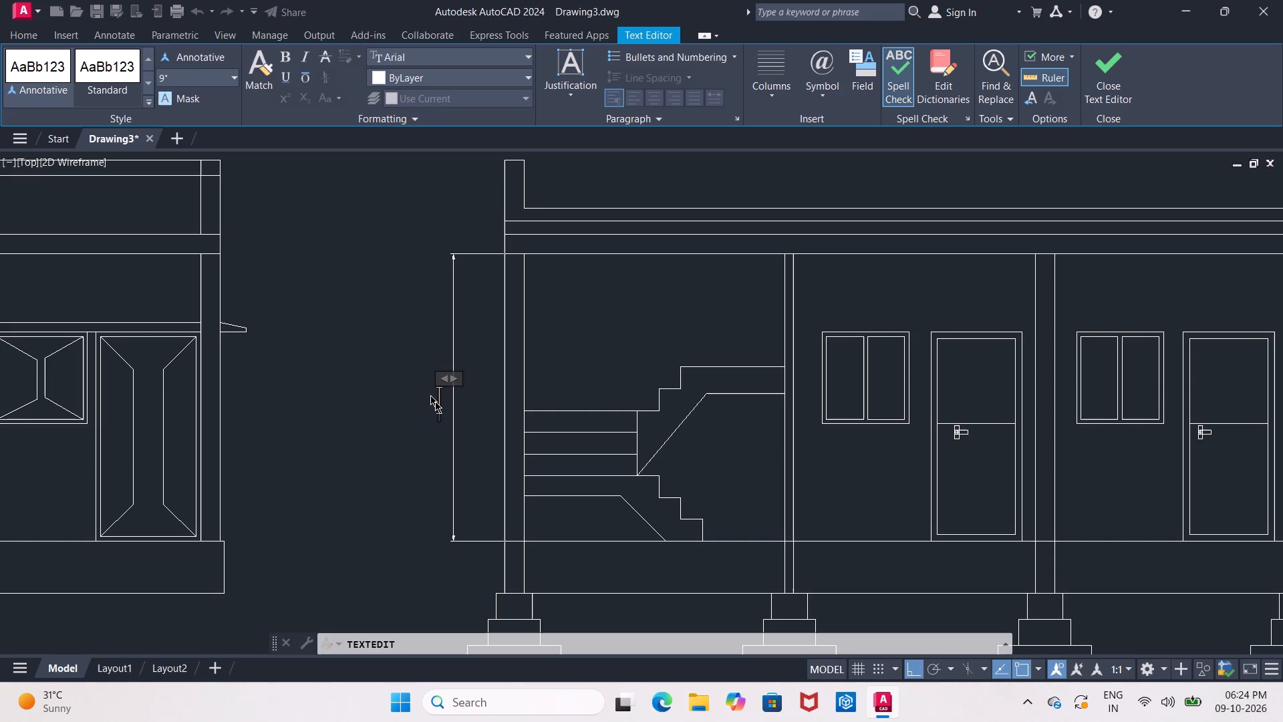
text(FLOO)
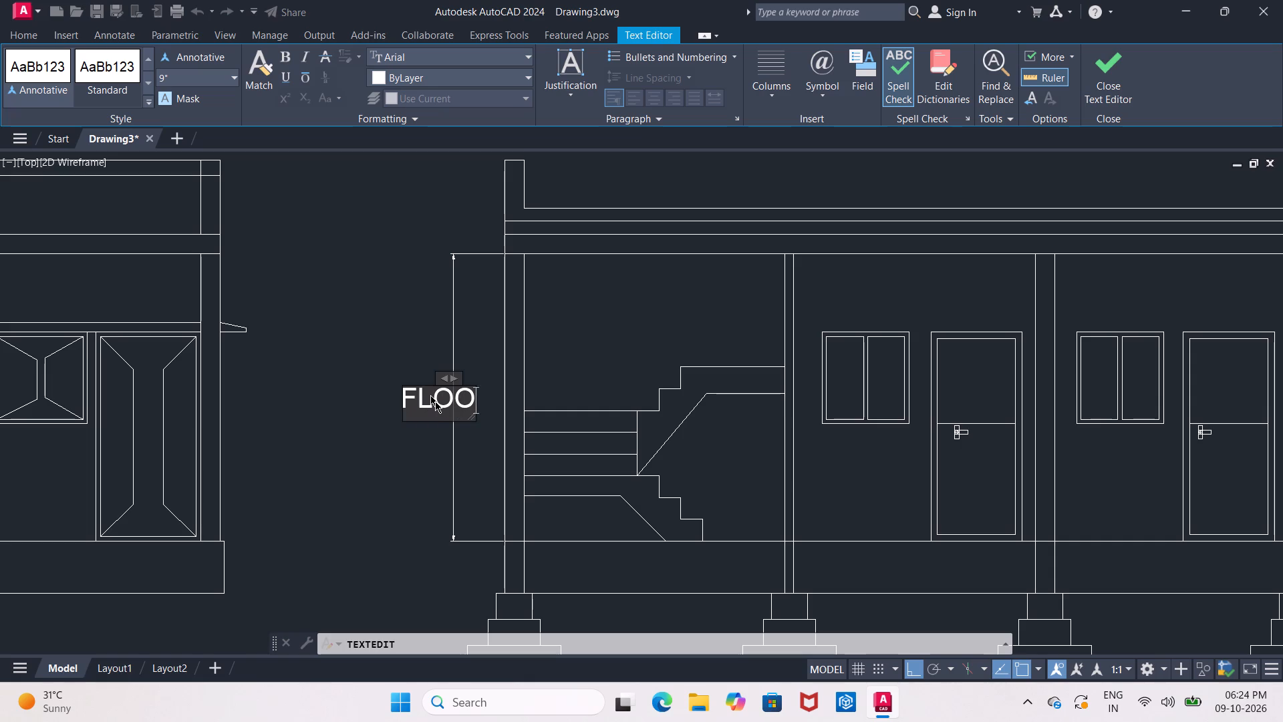
text(R)
key(space)
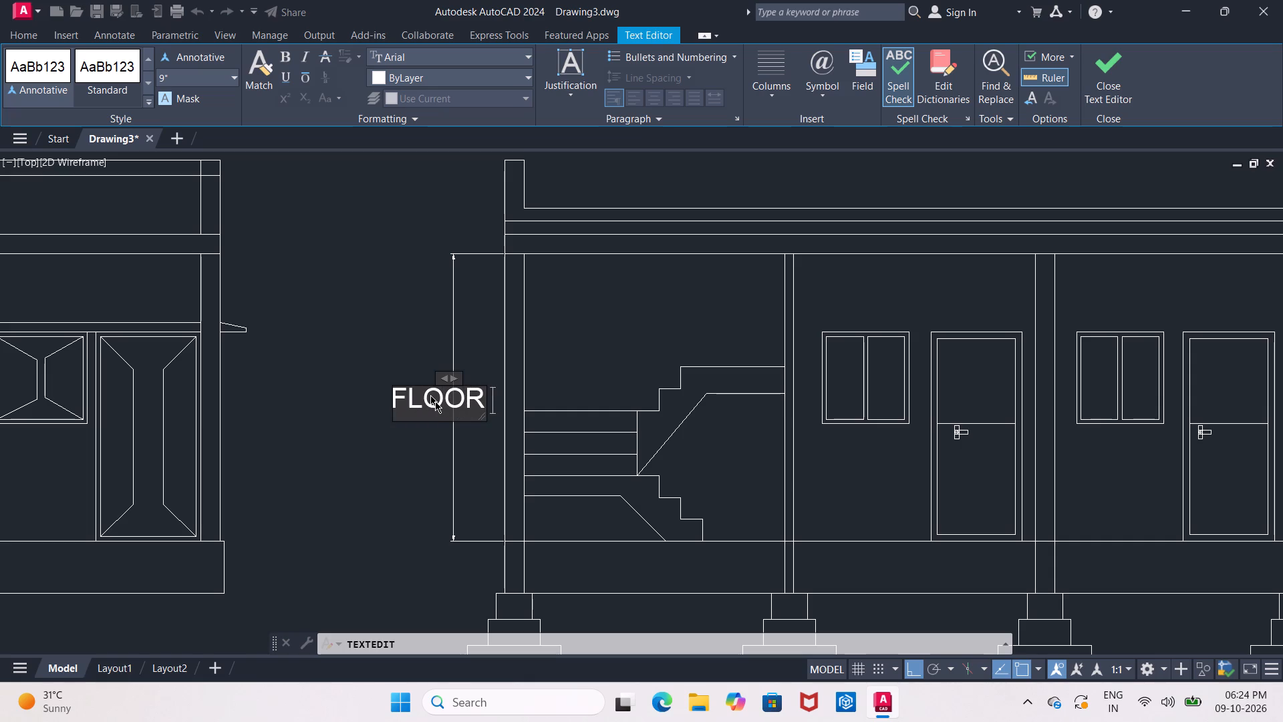
key(t)
key(o)
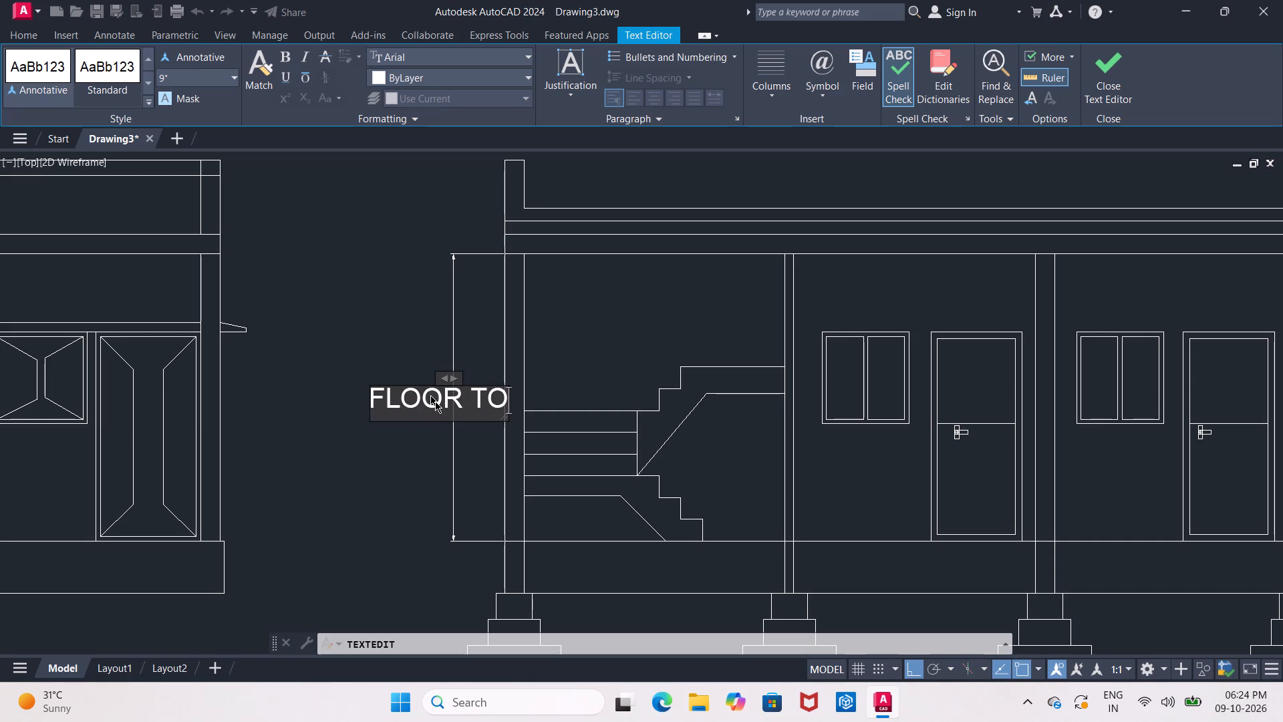
key(space)
text(R)
text(OOM)
key(space)
key(BackSpace)
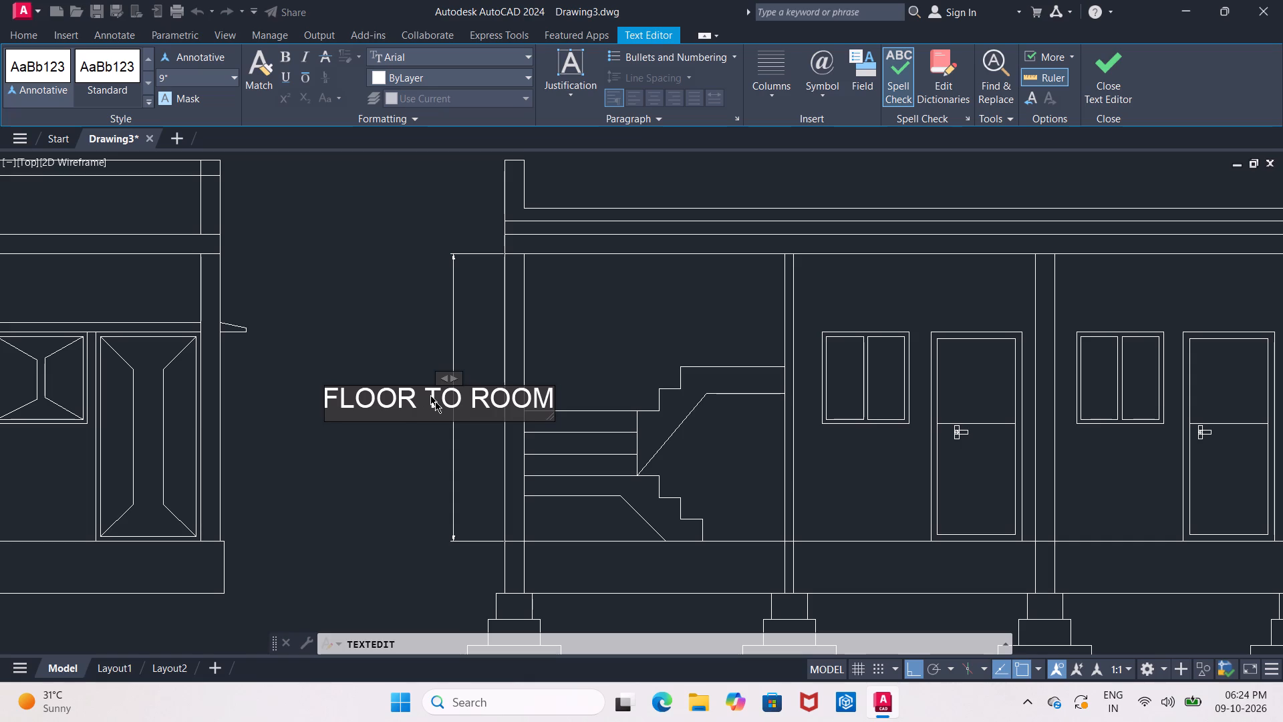
key(BackSpace)
key(f)
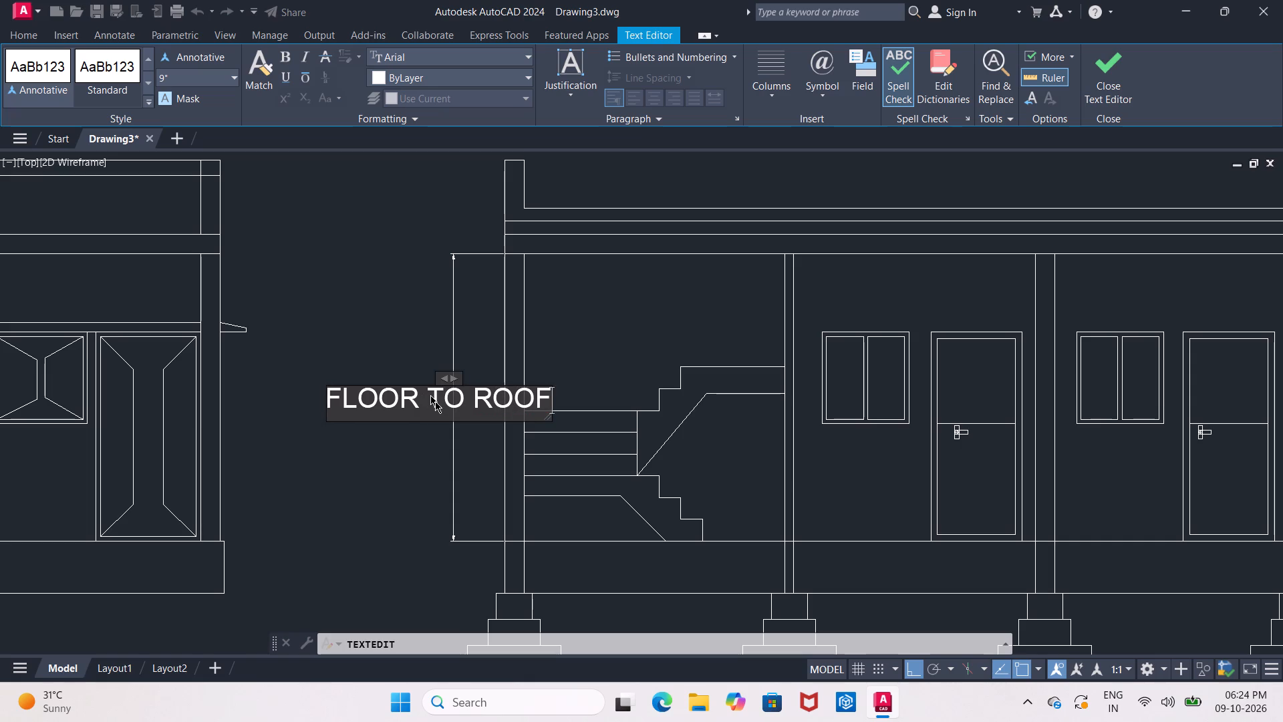
key(Return)
text(11)
key(apostrophe)
text(0")
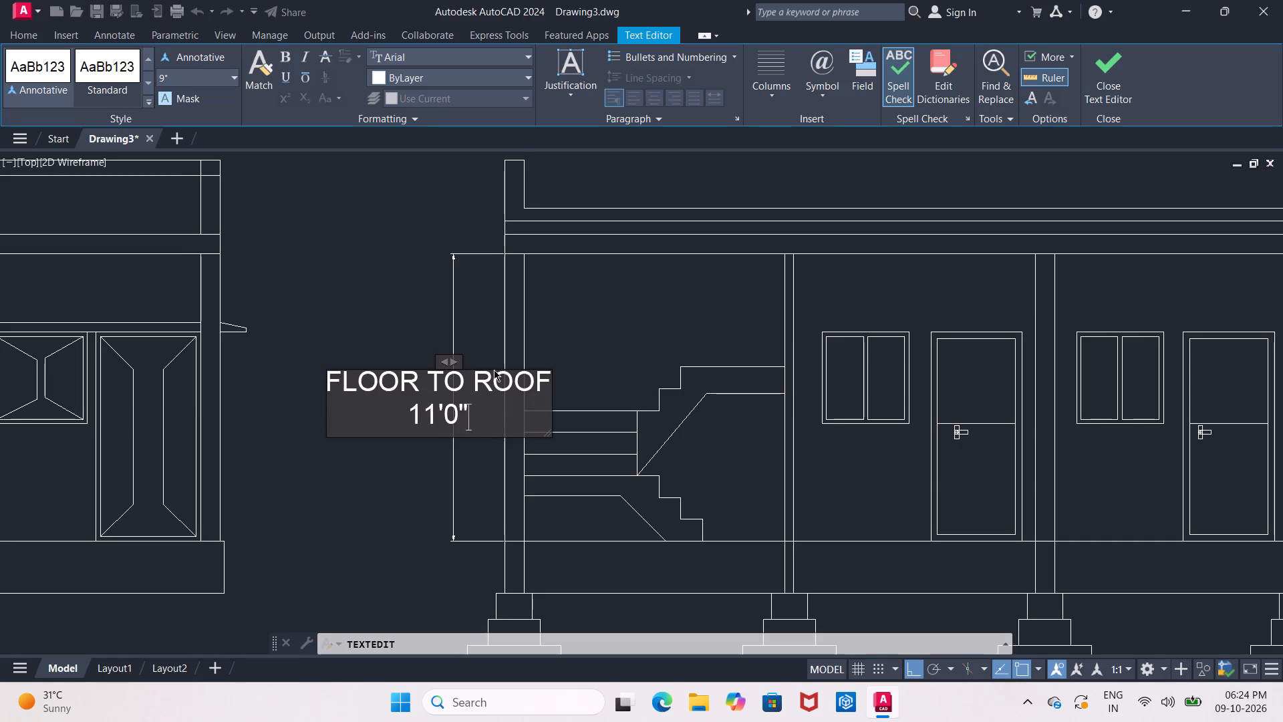
click(391, 325)
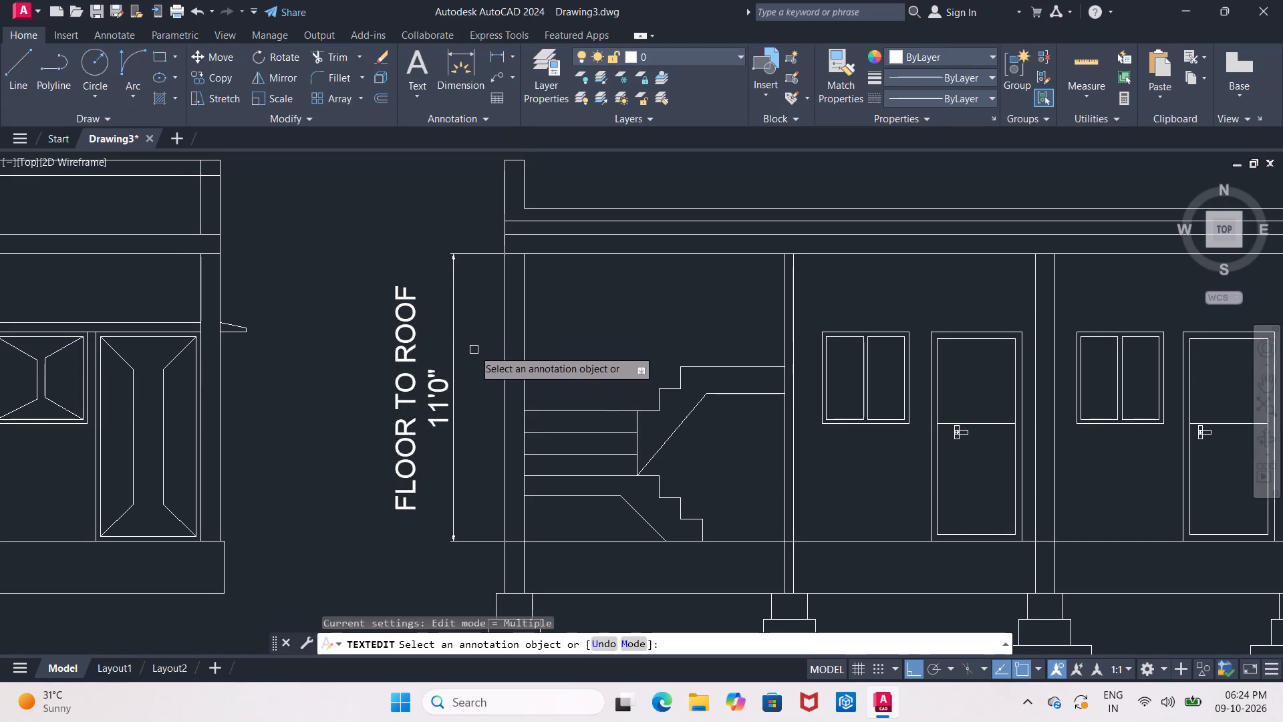
Check the heights from the parapet's outer top corner to the roof underside and both slab lines using trial linear dimensions.
middle_drag(474, 349, 382, 468)
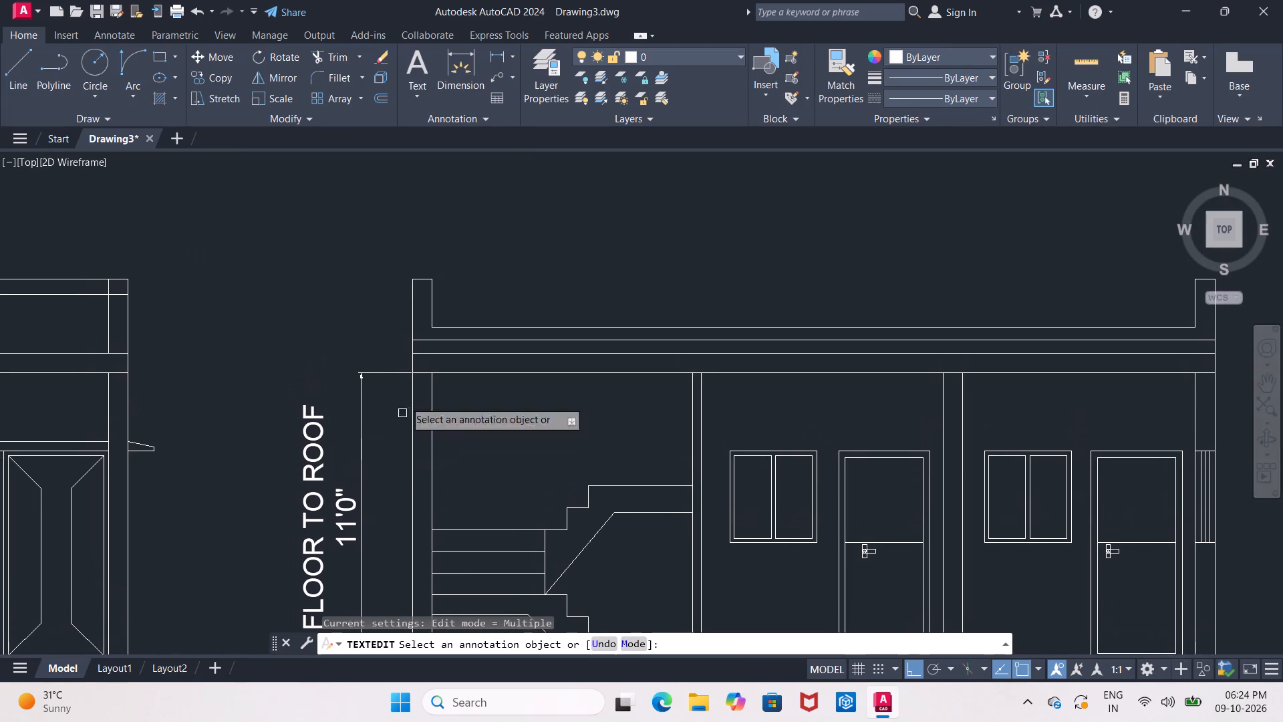
click(491, 57)
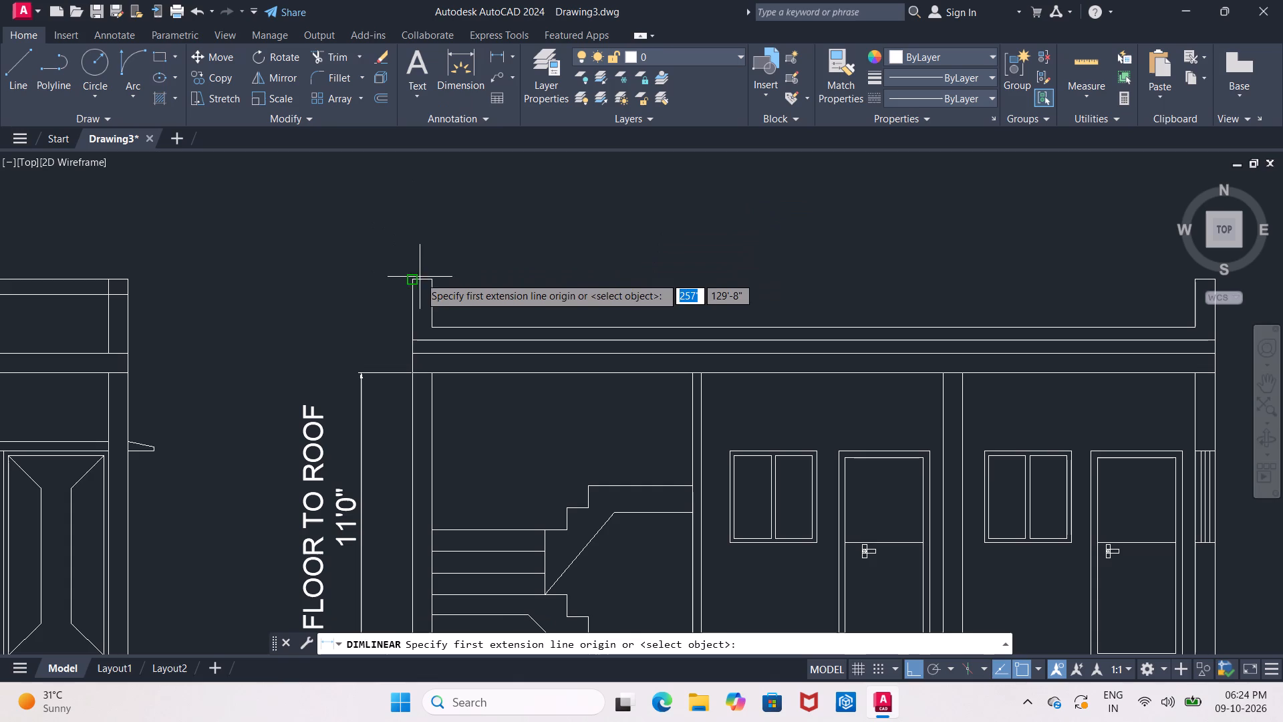
click(410, 283)
click(414, 378)
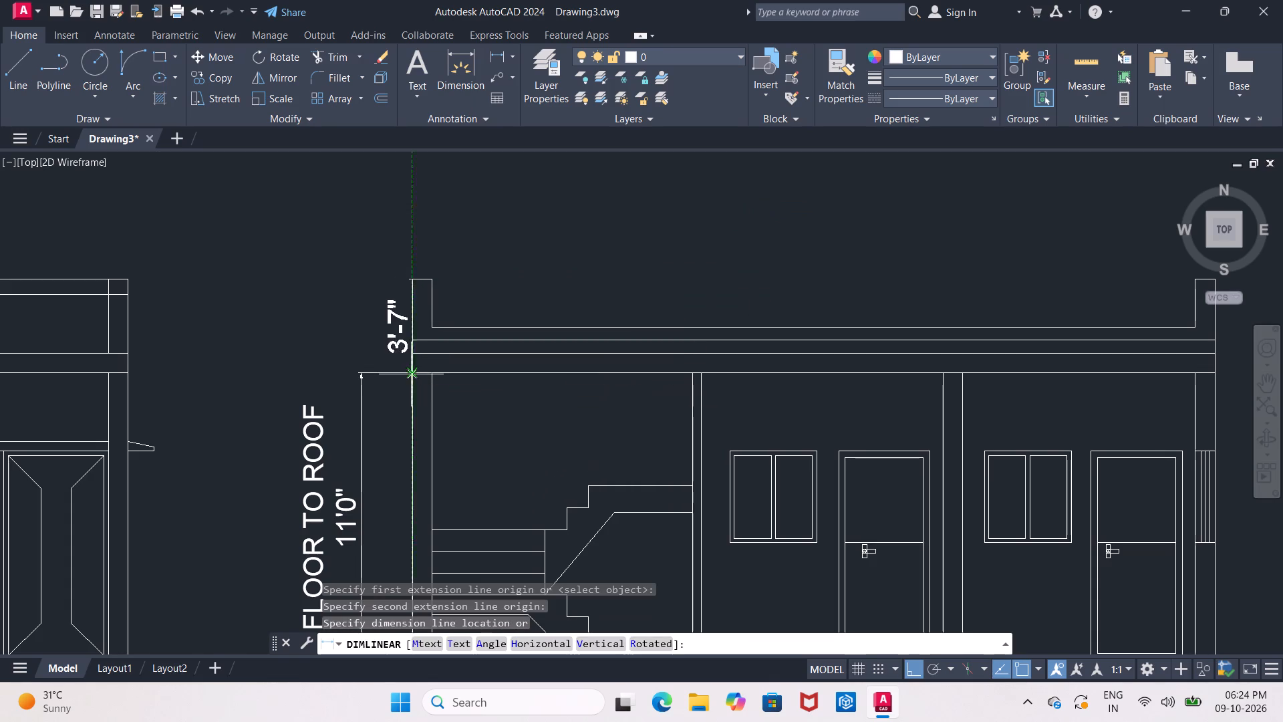
scroll(392, 346, up, 2)
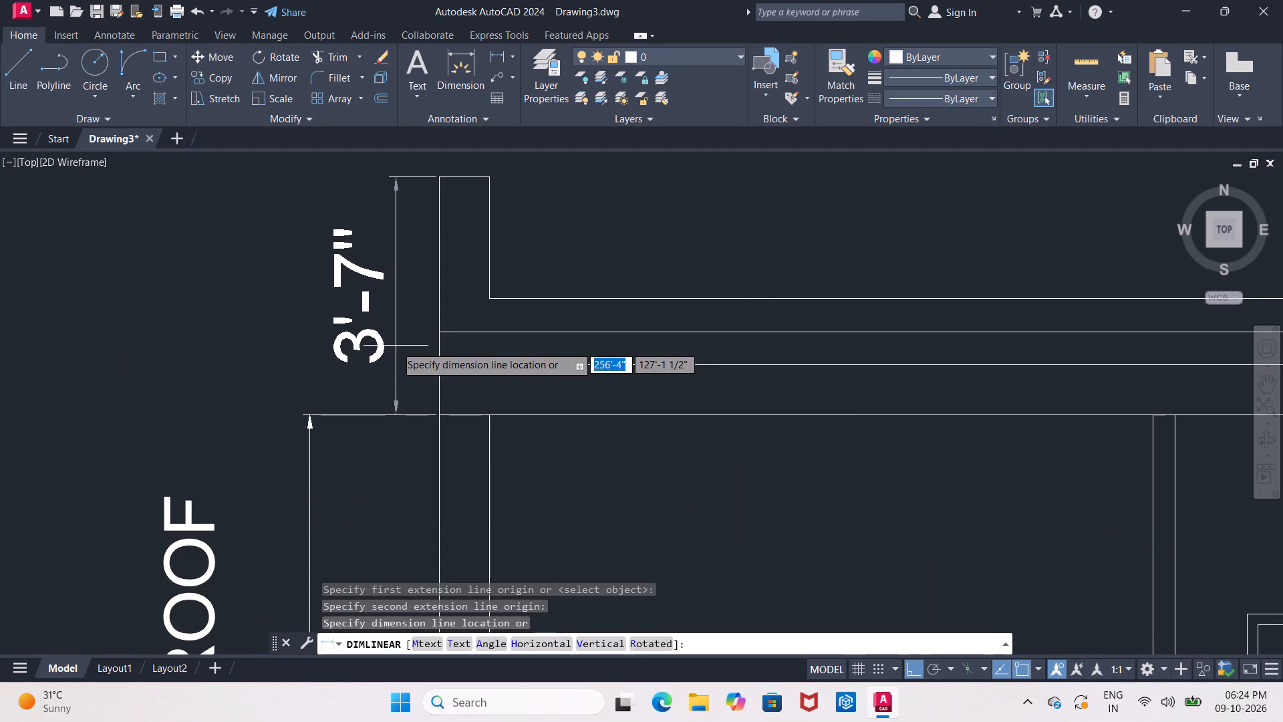
key(Escape)
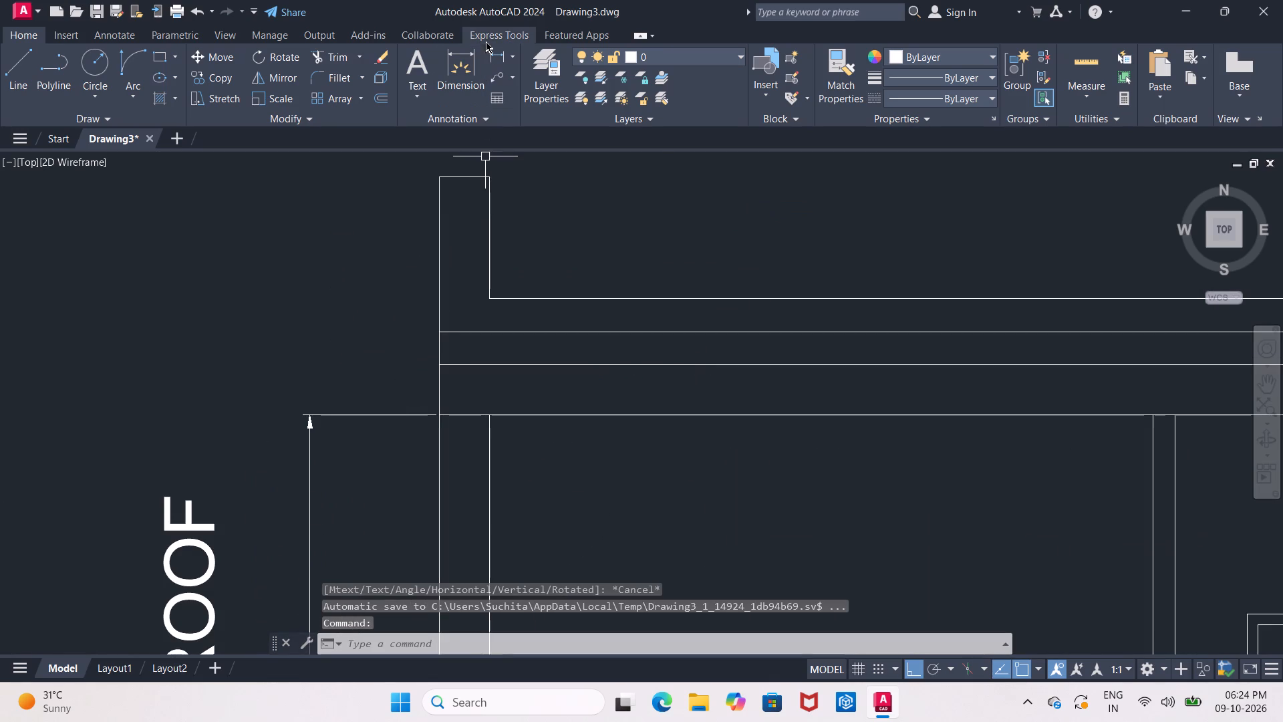
click(490, 51)
click(437, 176)
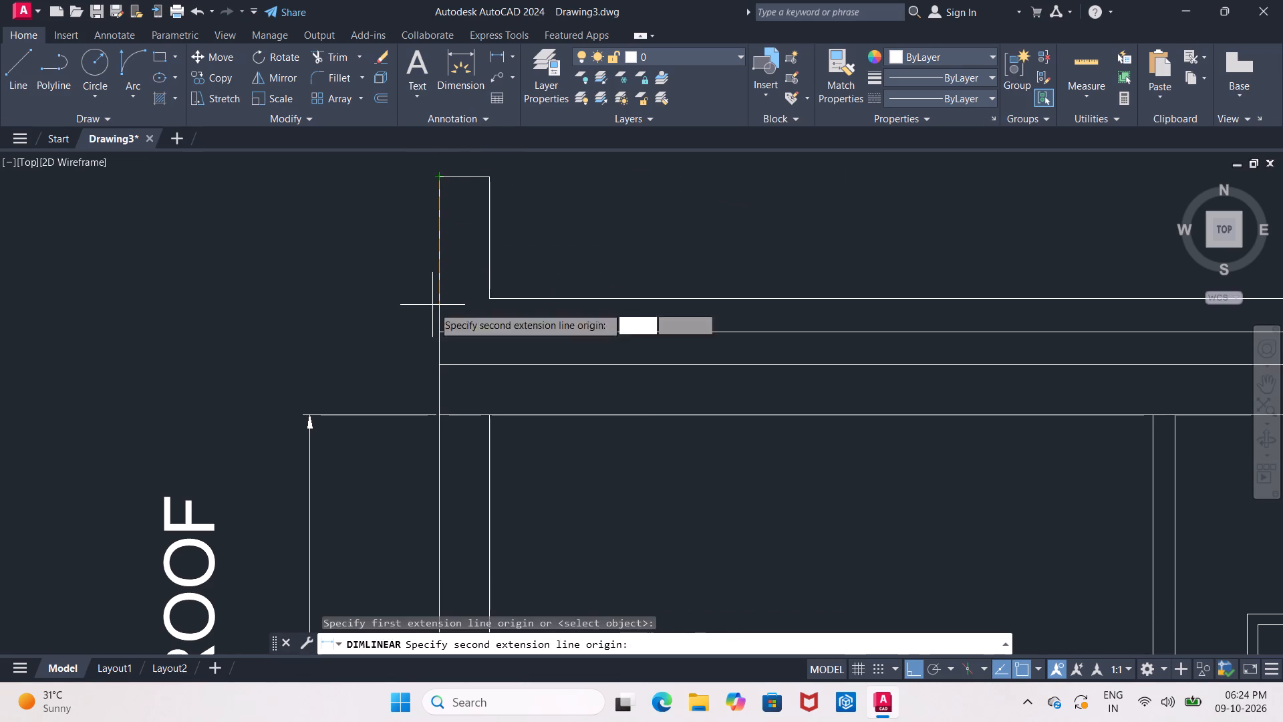
click(438, 330)
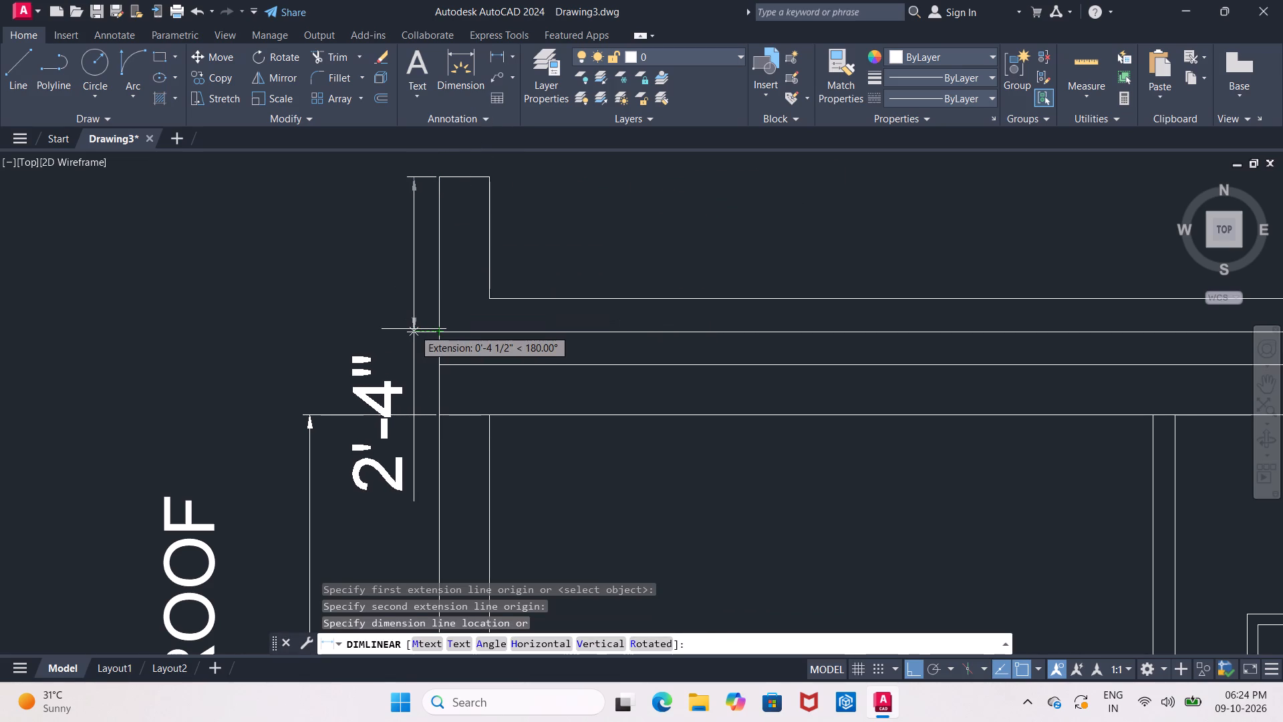
key(Escape)
click(492, 59)
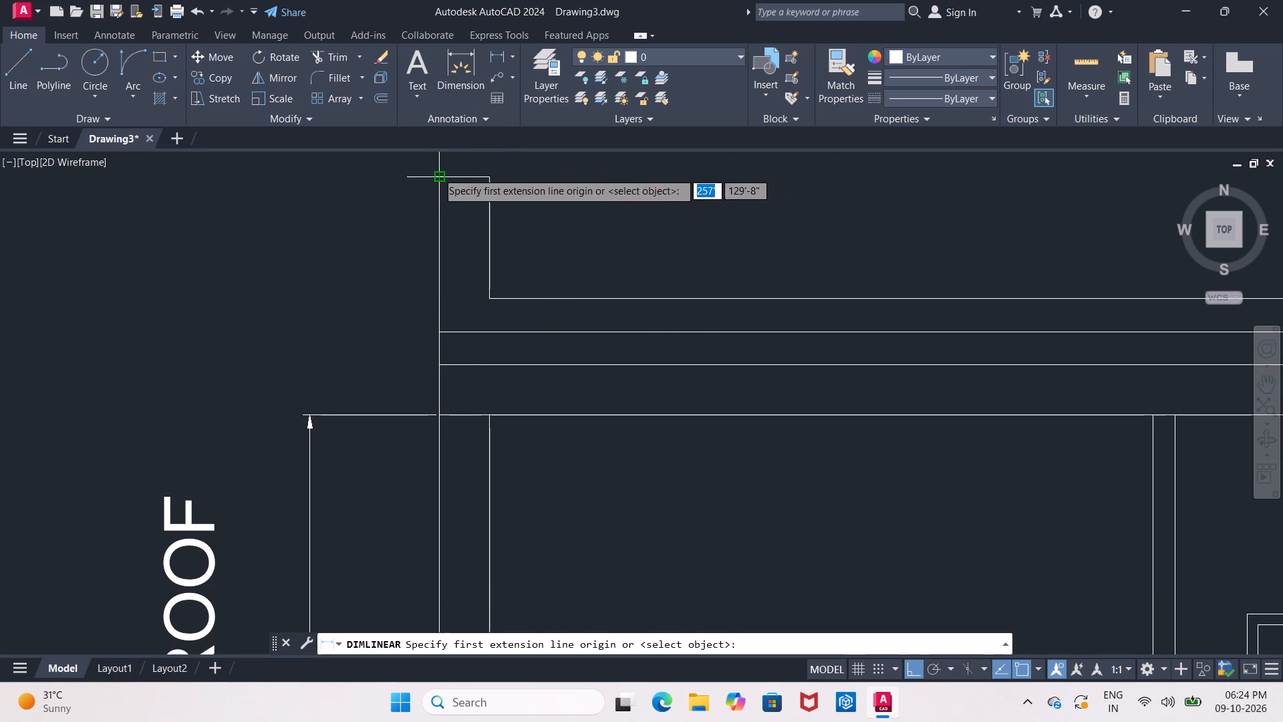
click(437, 172)
click(438, 362)
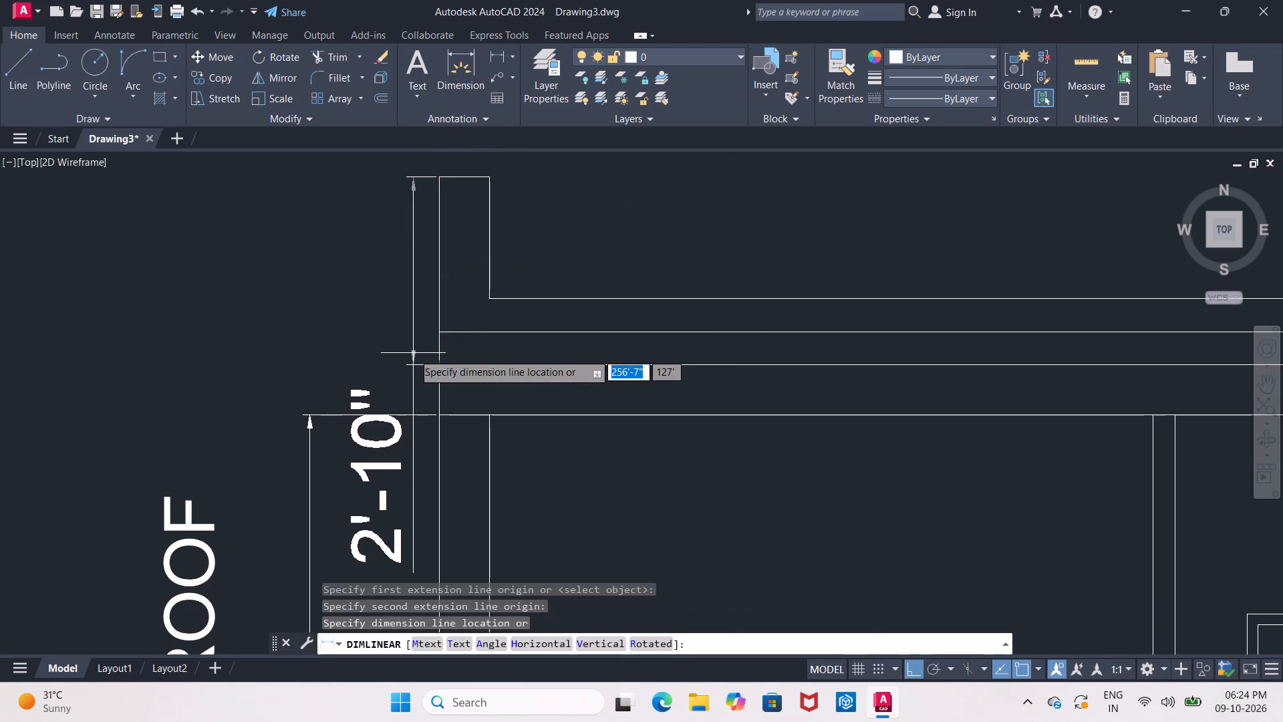
scroll(413, 353, down, 1)
key(Escape)
scroll(497, 270, up, 1)
middle_drag(497, 267, 440, 221)
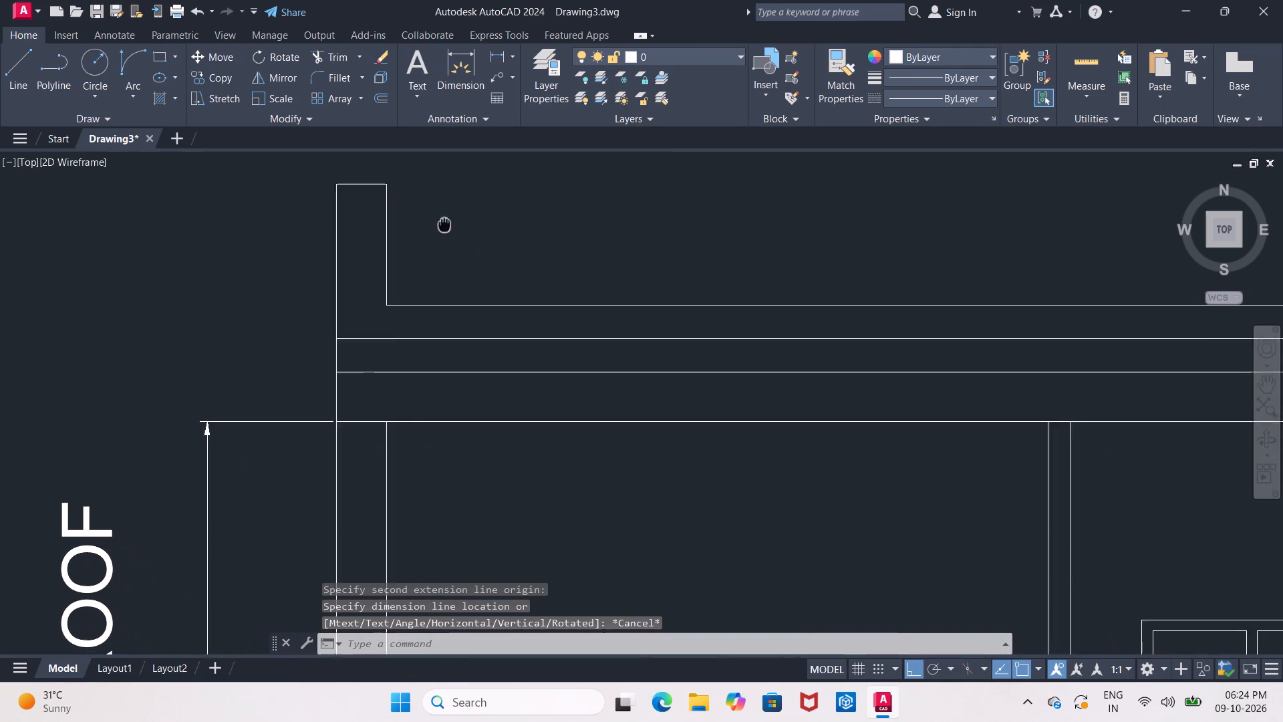
middle_drag(440, 221, 436, 218)
Recheck the parapet corner's heights above the upper slab line, roof underside and lower slab line using trial linear dimensions.
click(494, 55)
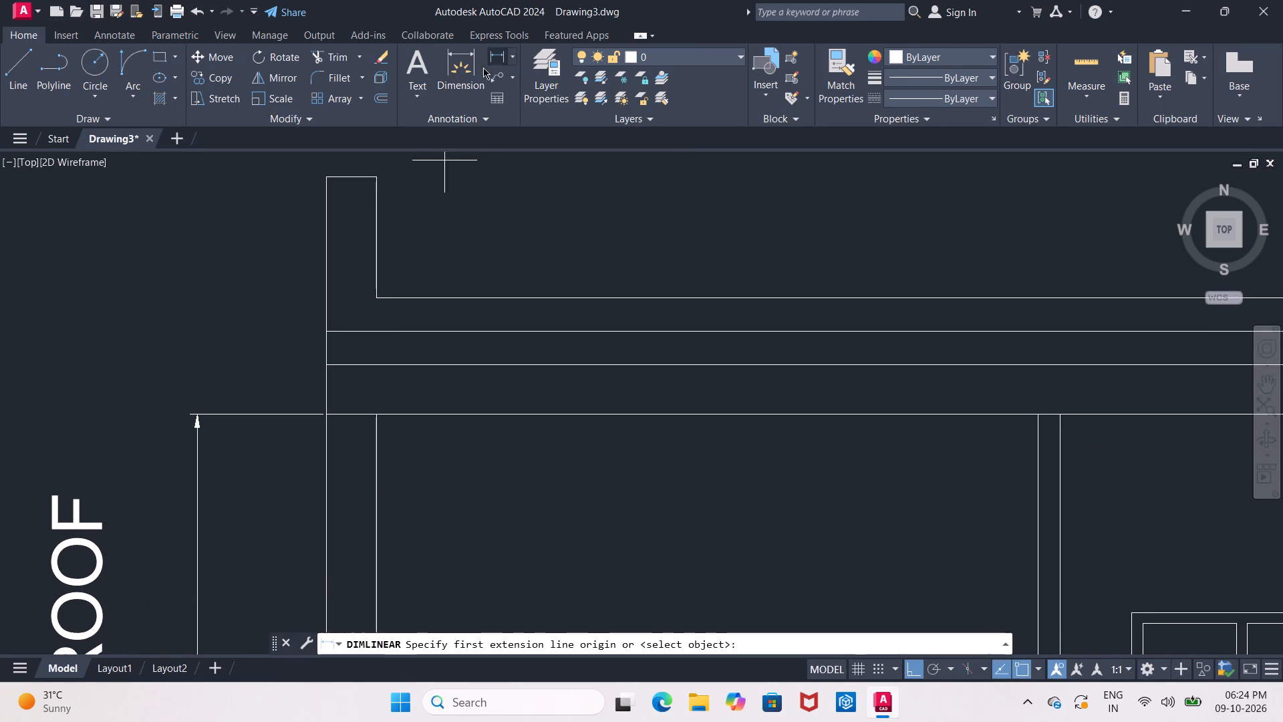
click(329, 176)
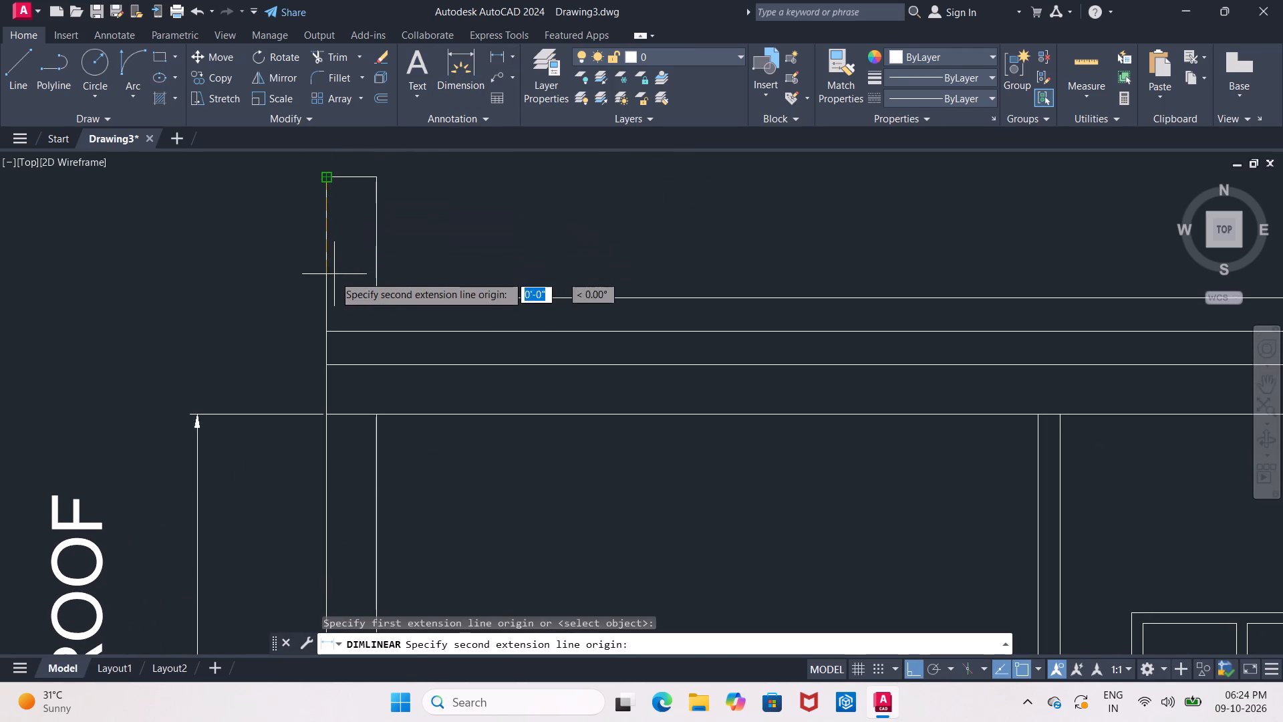
click(330, 328)
scroll(303, 318, down, 1)
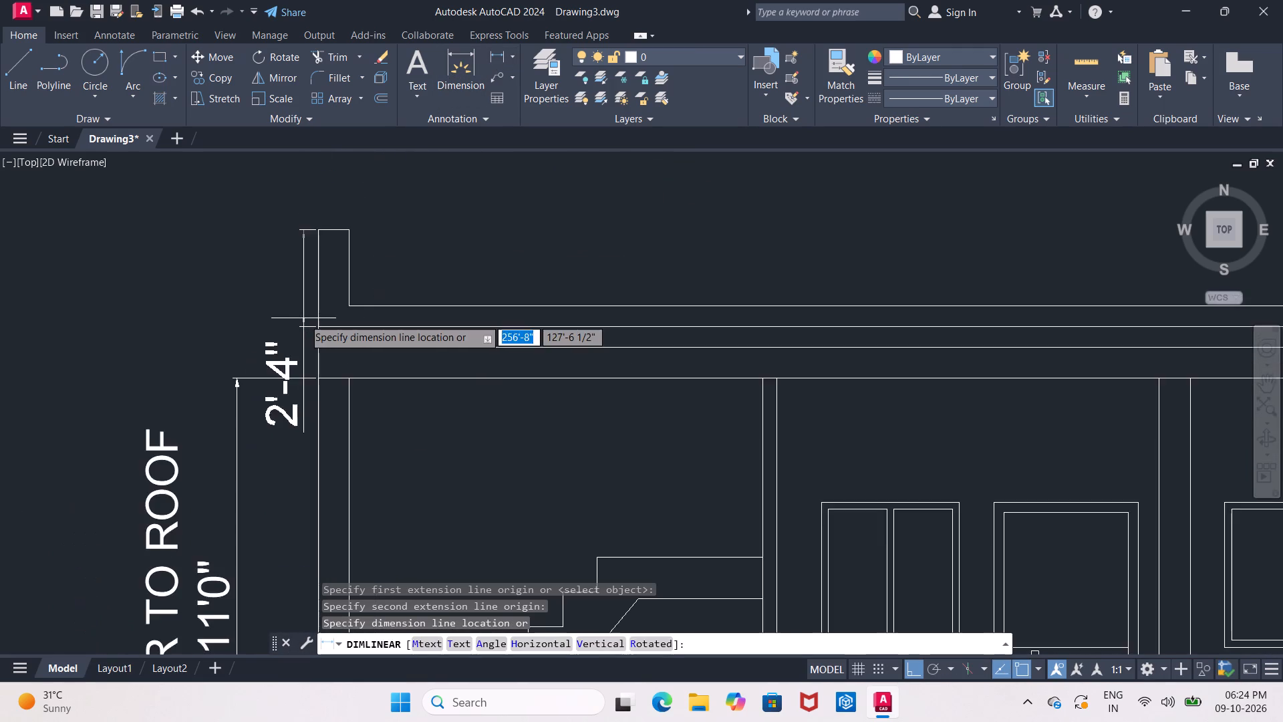
middle_drag(303, 318, 423, 263)
scroll(423, 263, down, 1)
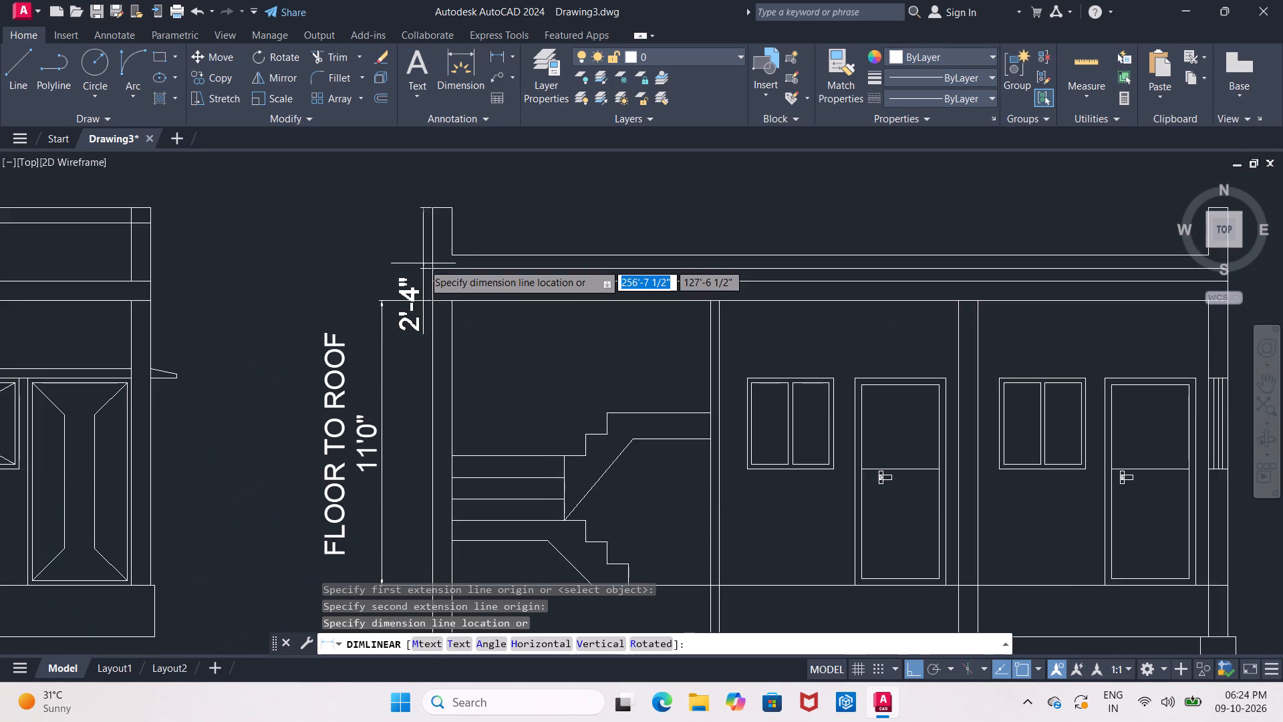
scroll(423, 263, down, 1)
scroll(420, 263, up, 2)
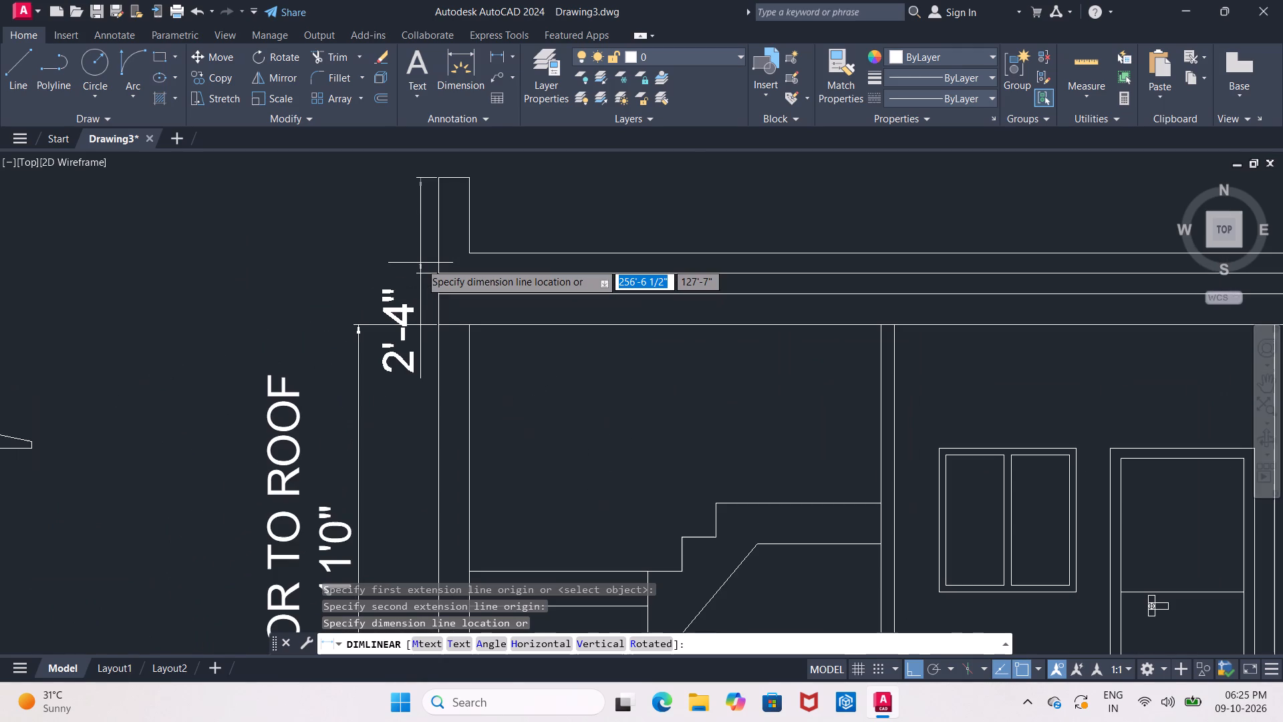
key(Escape)
click(494, 59)
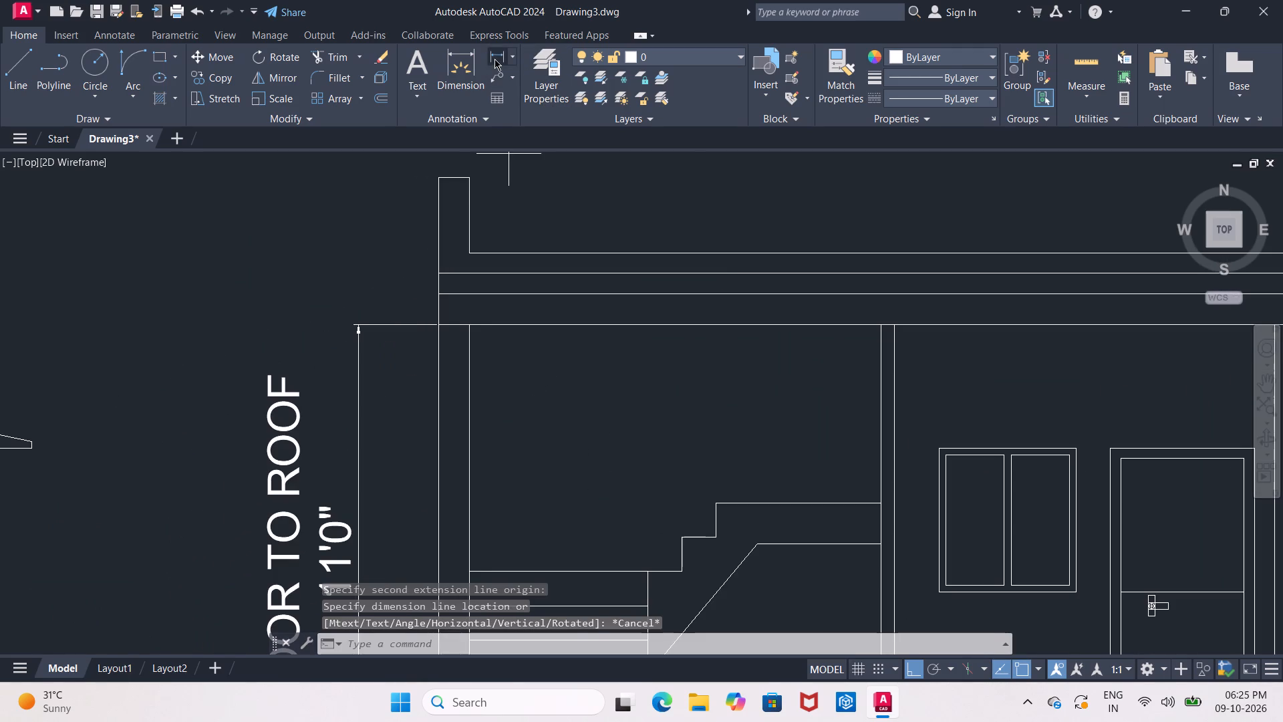
click(437, 177)
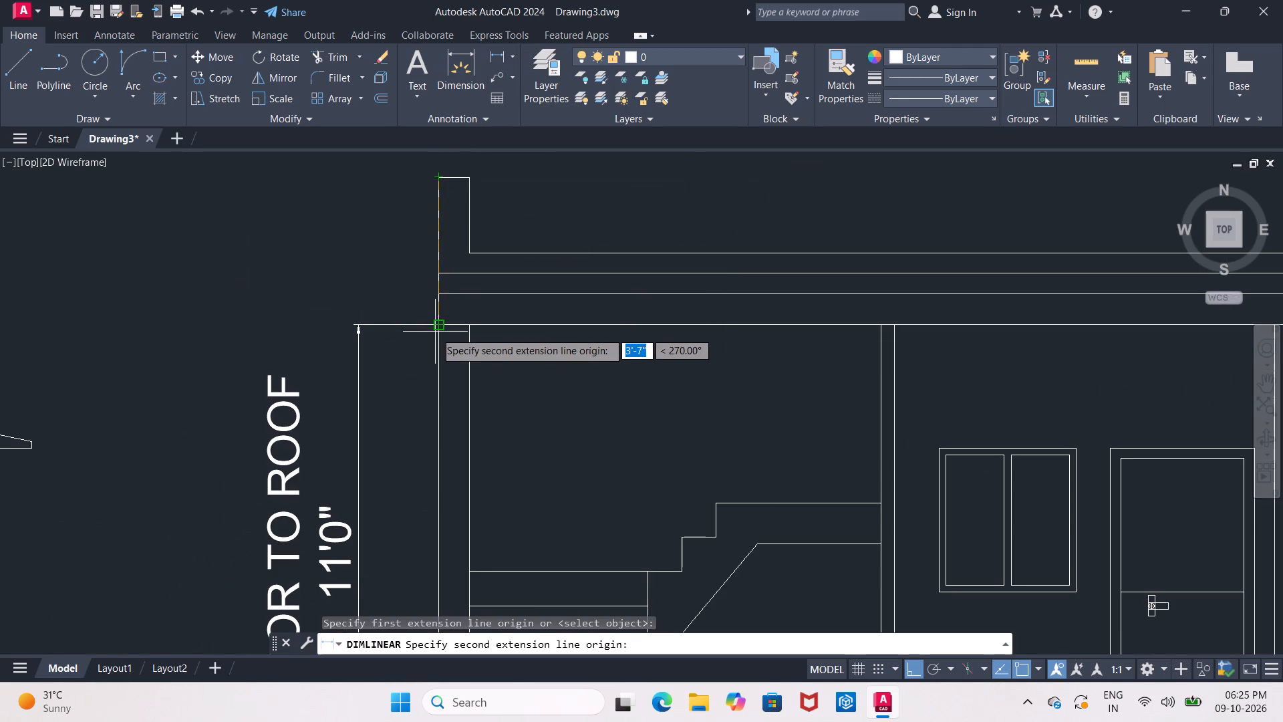
click(439, 328)
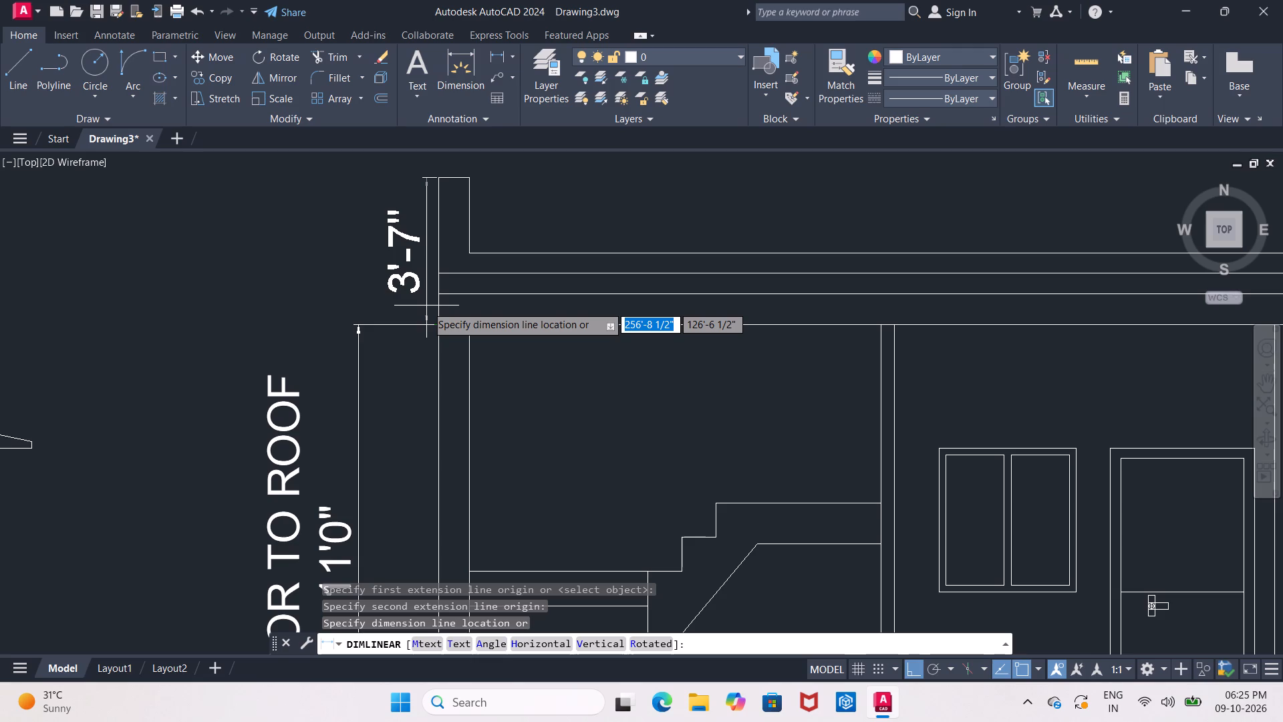
key(Escape)
click(490, 57)
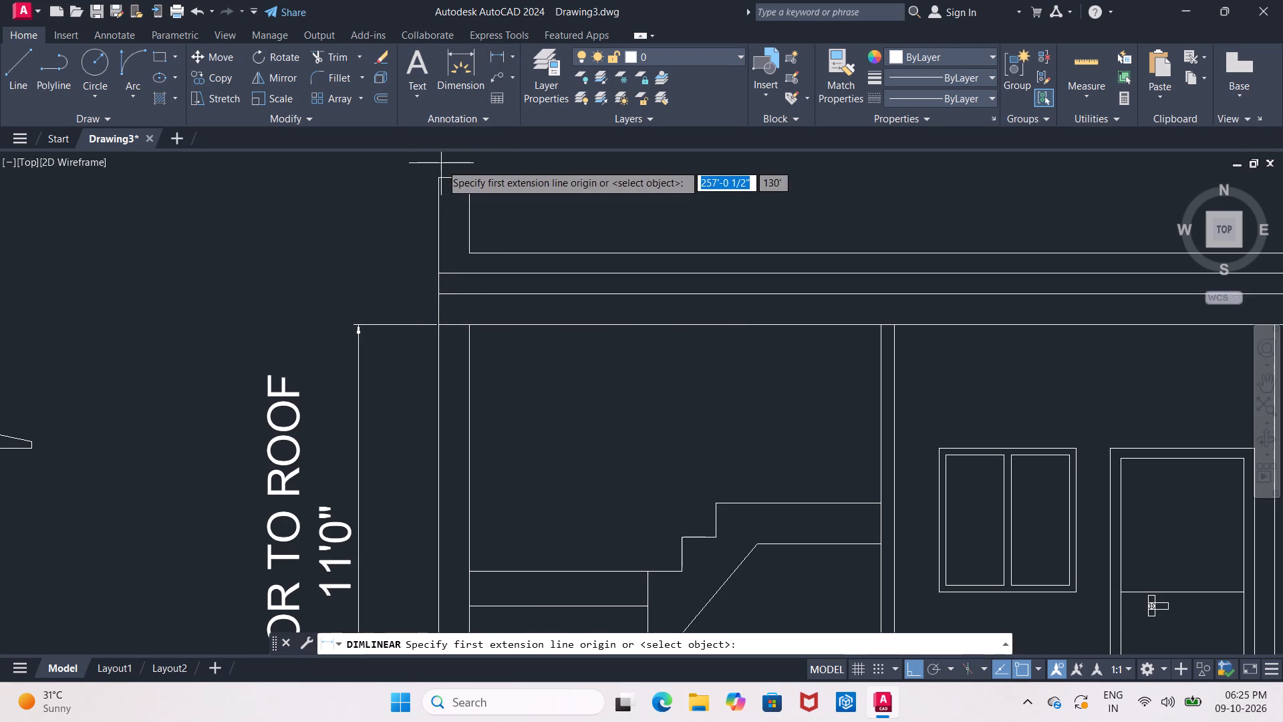
click(439, 173)
click(437, 295)
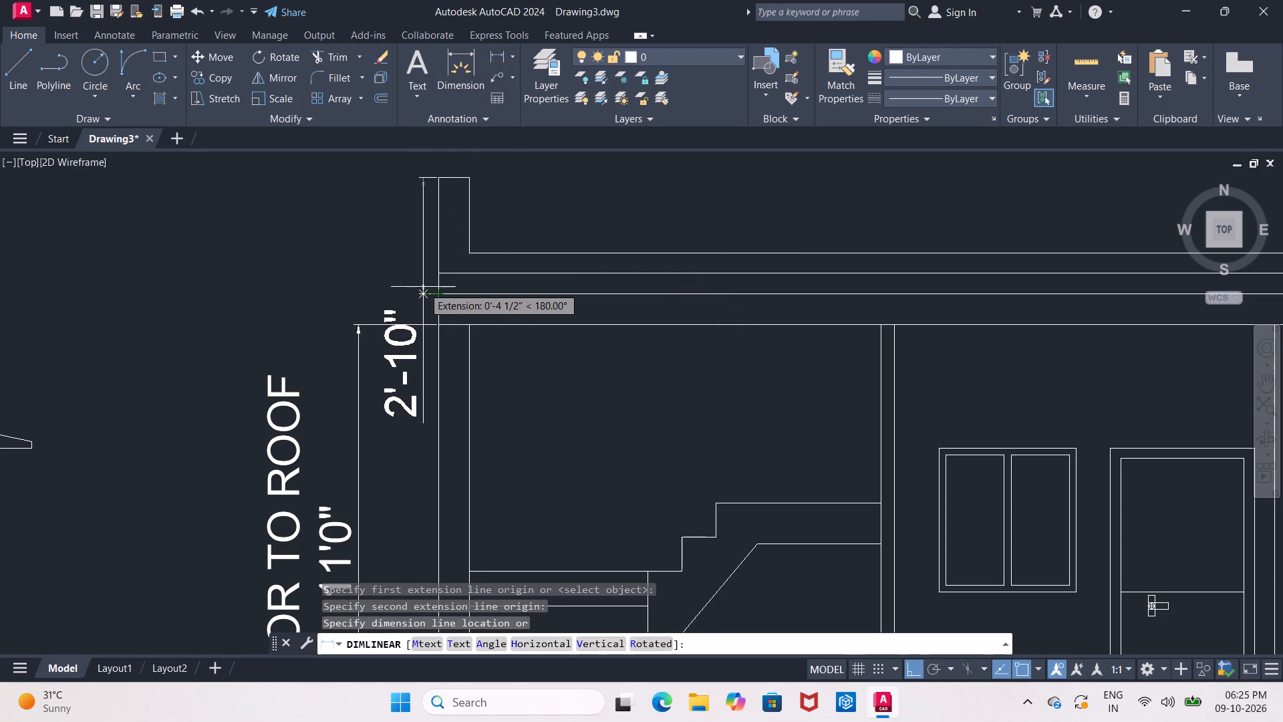
key(Escape)
Save the drawing with the edited floor-to-roof dimension.
scroll(428, 284, down, 1)
middle_drag(428, 281, 208, 287)
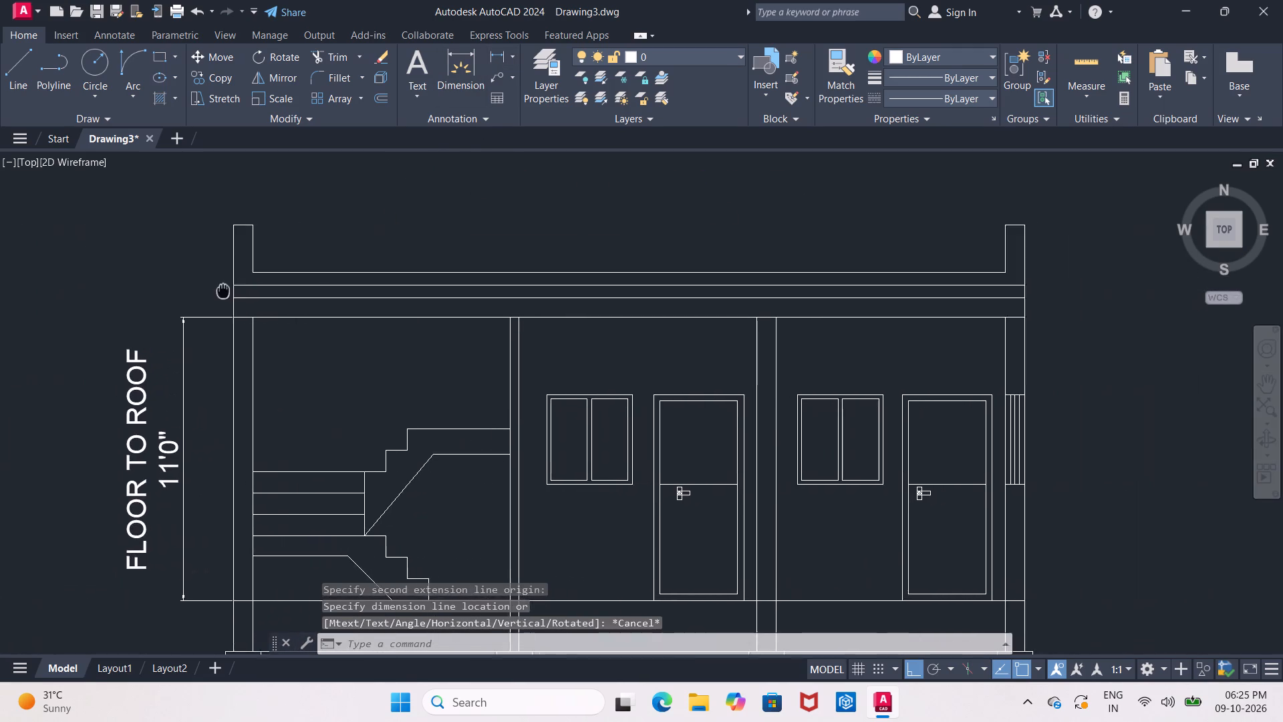
middle_drag(208, 287, 180, 311)
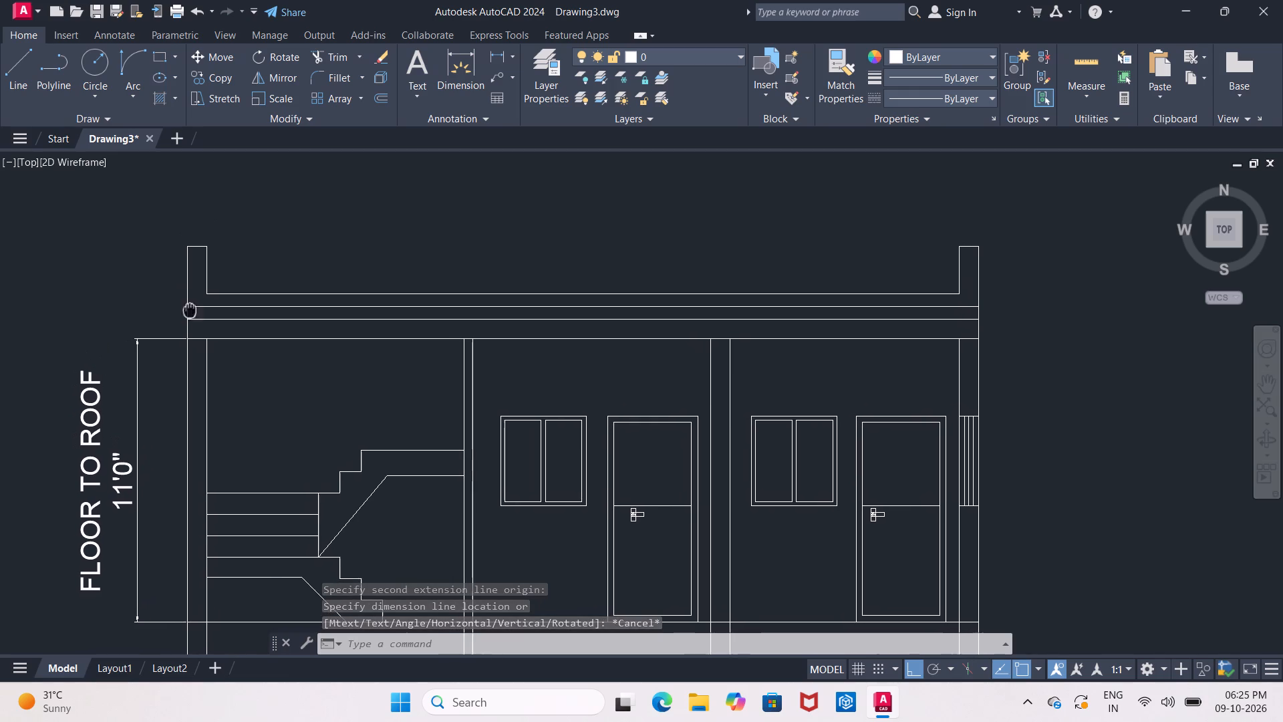
key(Escape)
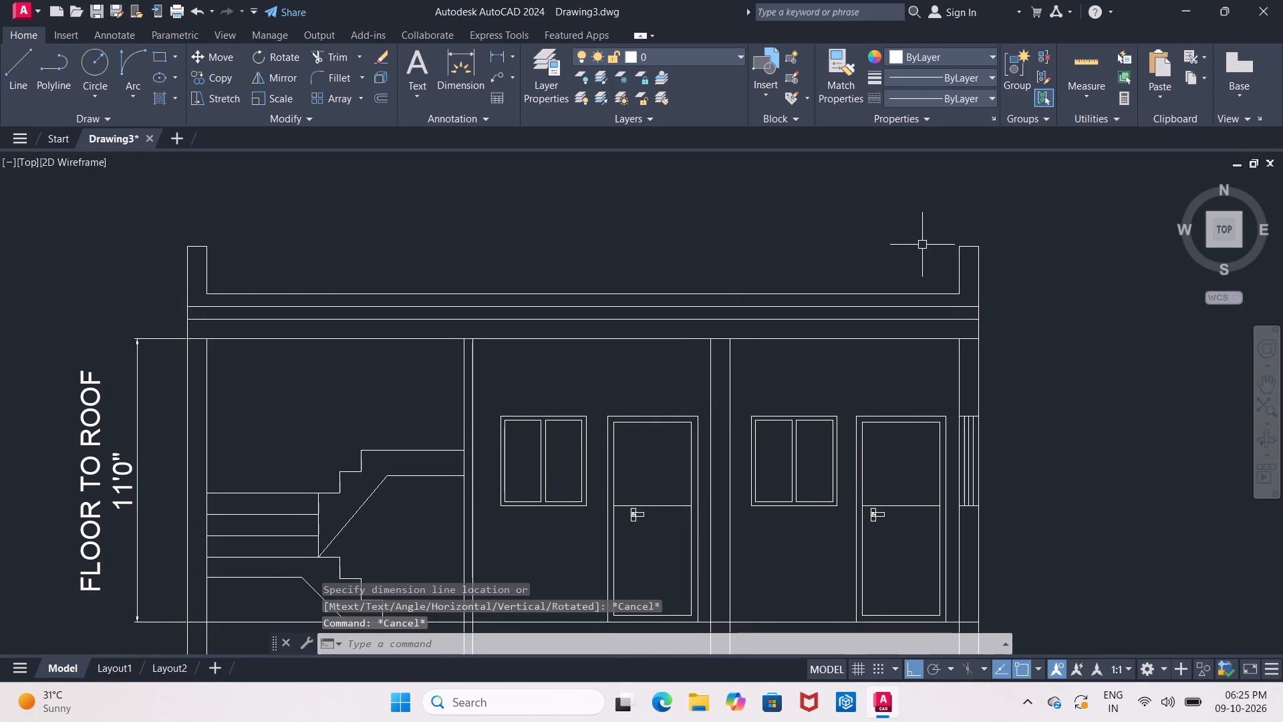
key(ctrl+s)
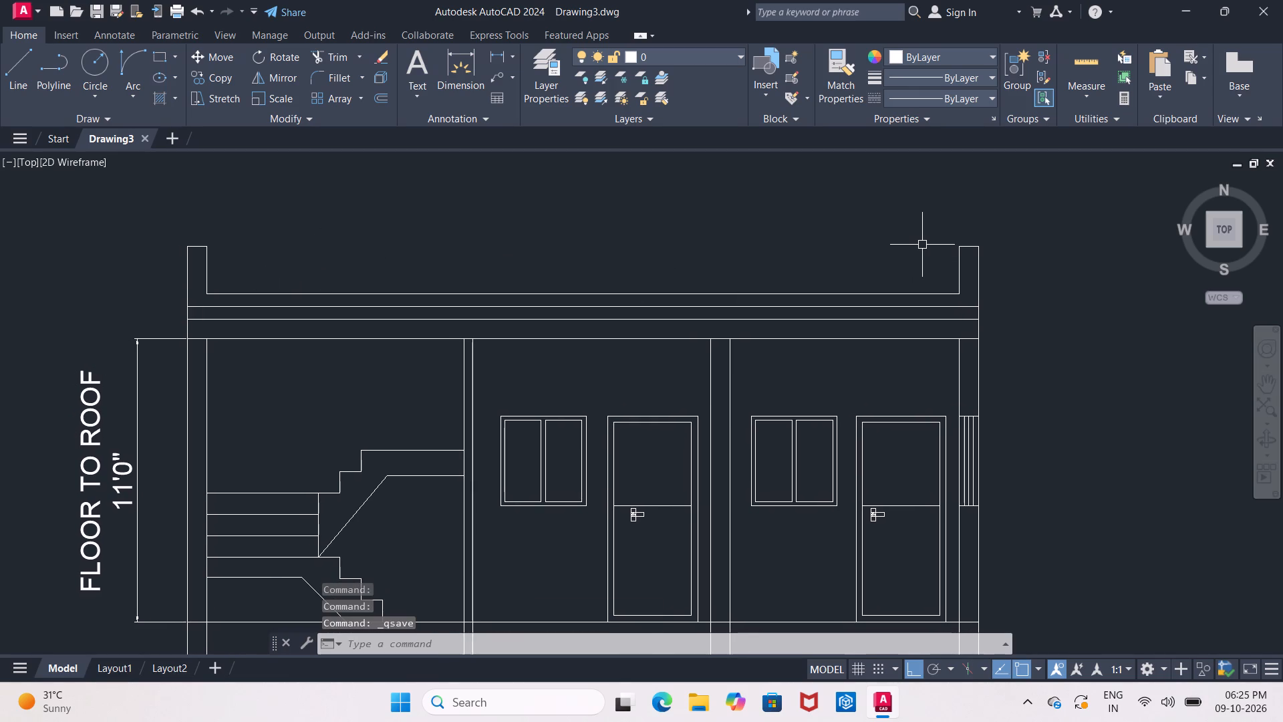
key(ctrl+s)
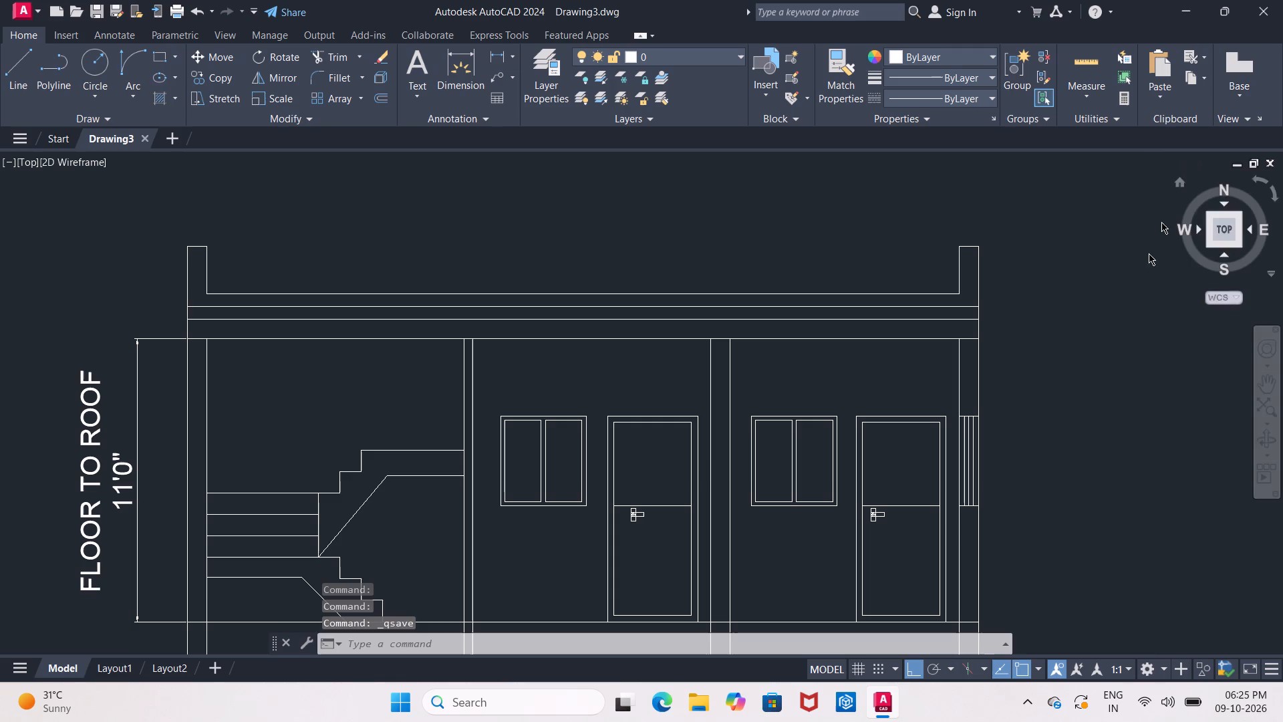
Switch to the desktop and launch the Fuji application.
click(1192, 18)
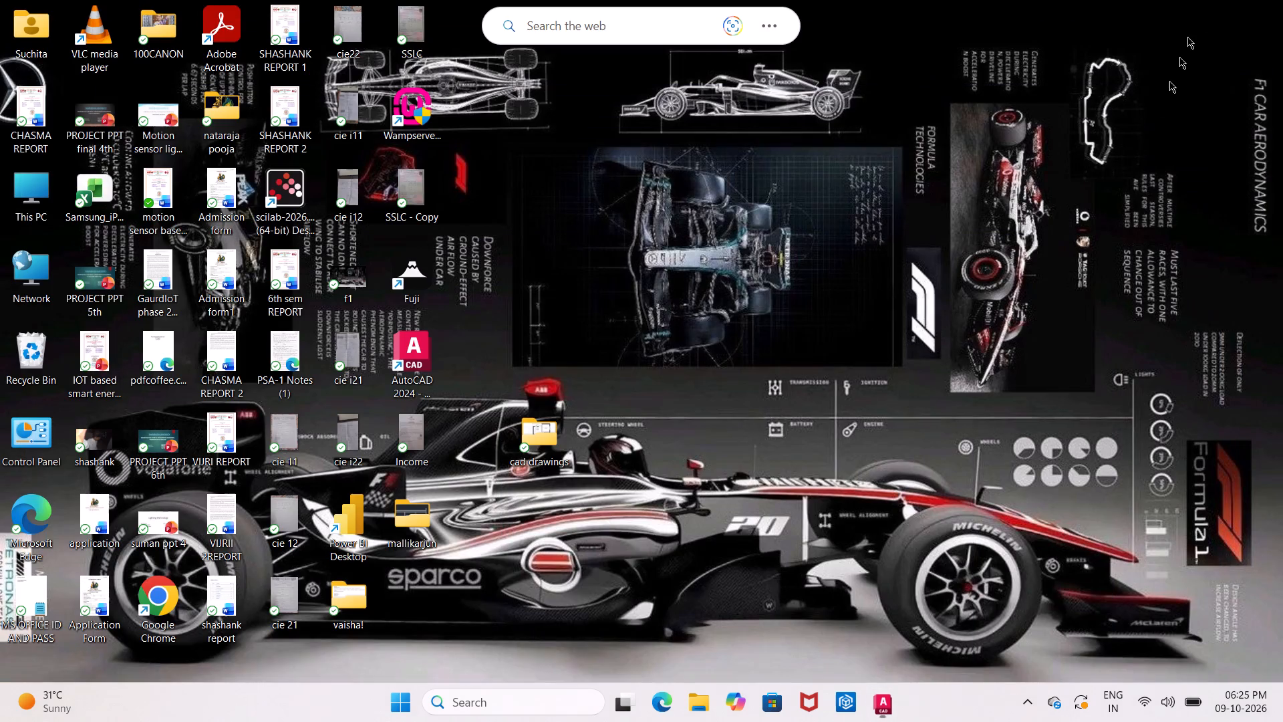
click(402, 273)
double_click(406, 271)
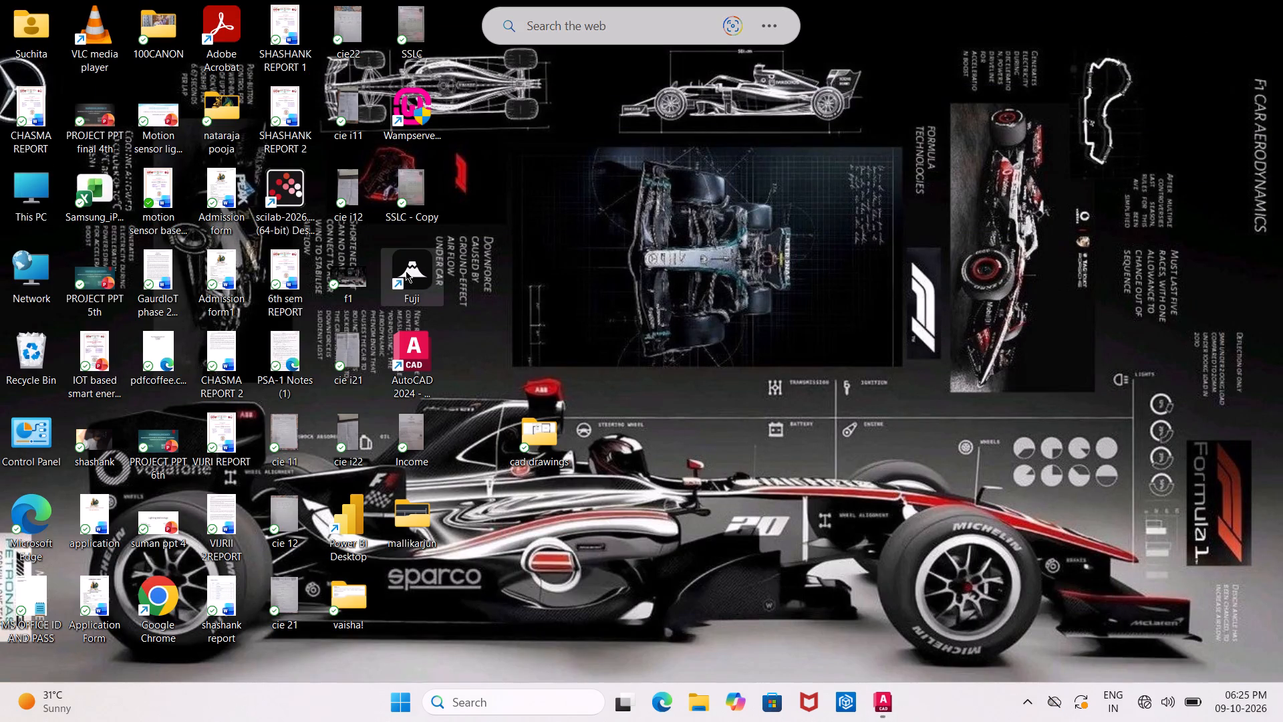
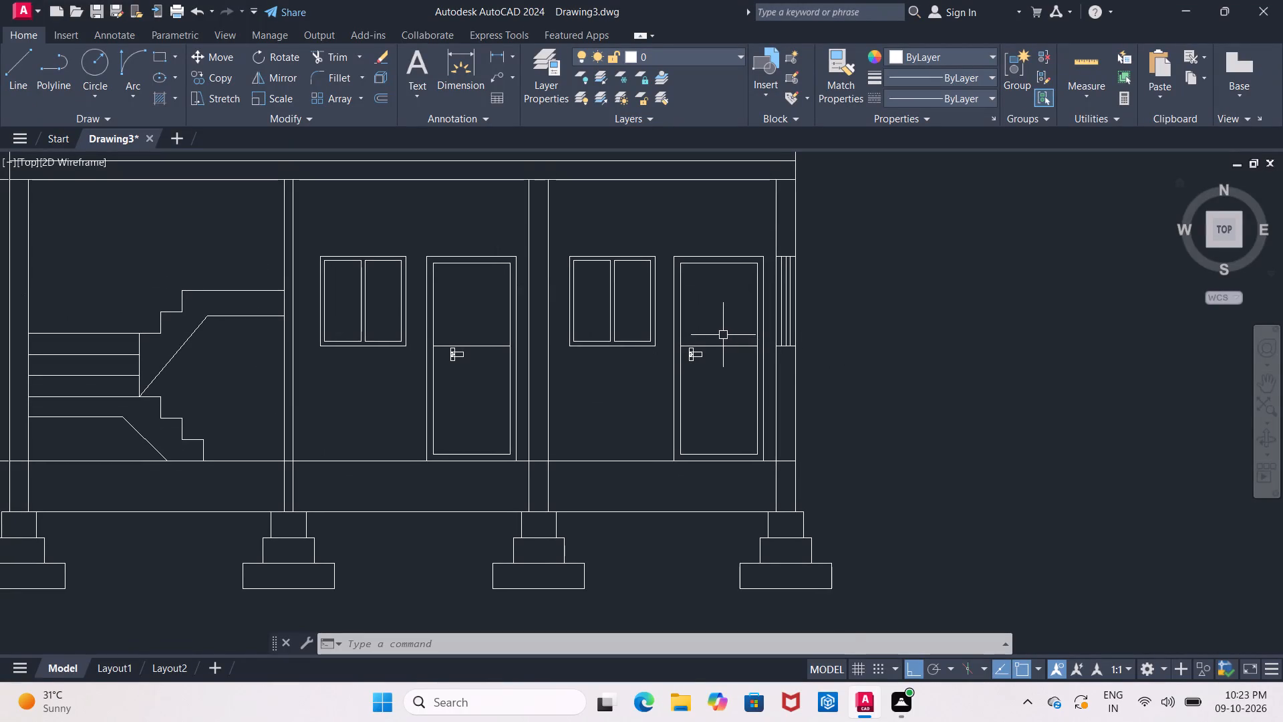
Examine the building section with its stairs, doors, footings and floor-to-roof dimension alongside the front elevation and floor plan.
scroll(722, 334, up, 3)
middle_drag(722, 334, 713, 336)
scroll(713, 336, down, 2)
middle_drag(712, 335, 716, 334)
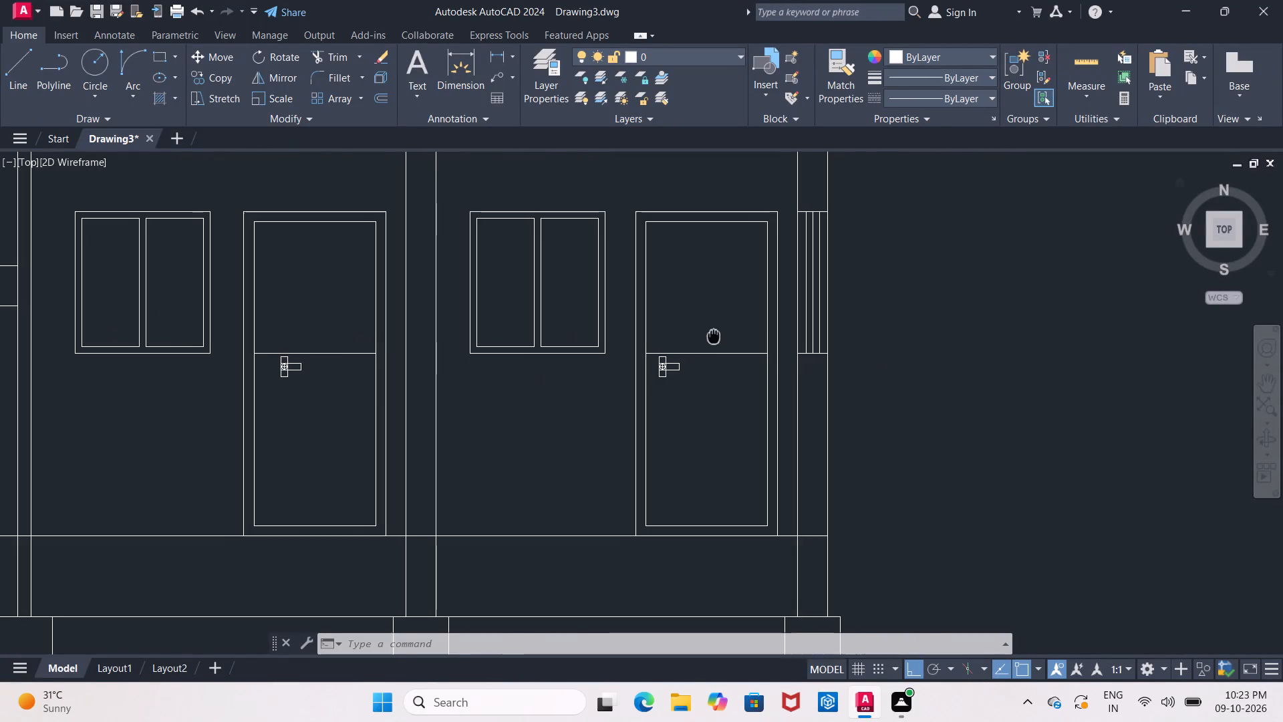
middle_drag(716, 334, 755, 305)
scroll(755, 305, down, 2)
middle_drag(755, 305, 764, 338)
middle_drag(764, 338, 721, 345)
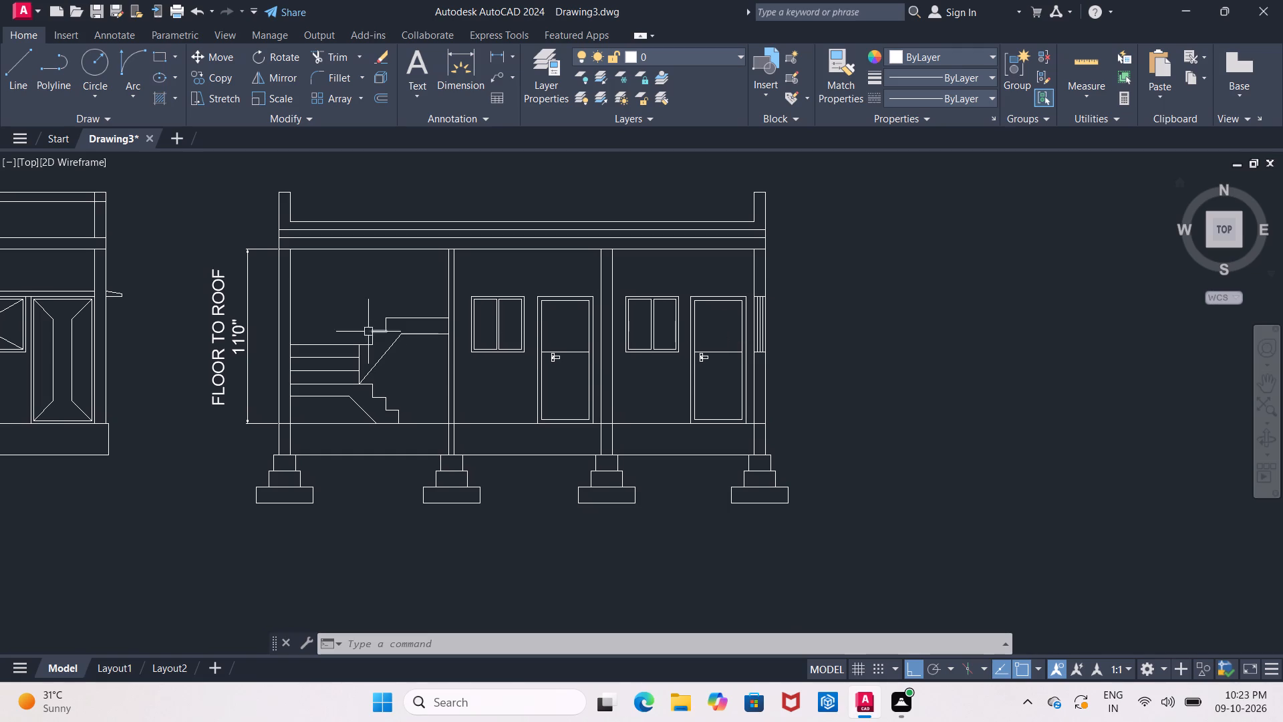
scroll(489, 379, up, 3)
middle_drag(490, 379, 434, 514)
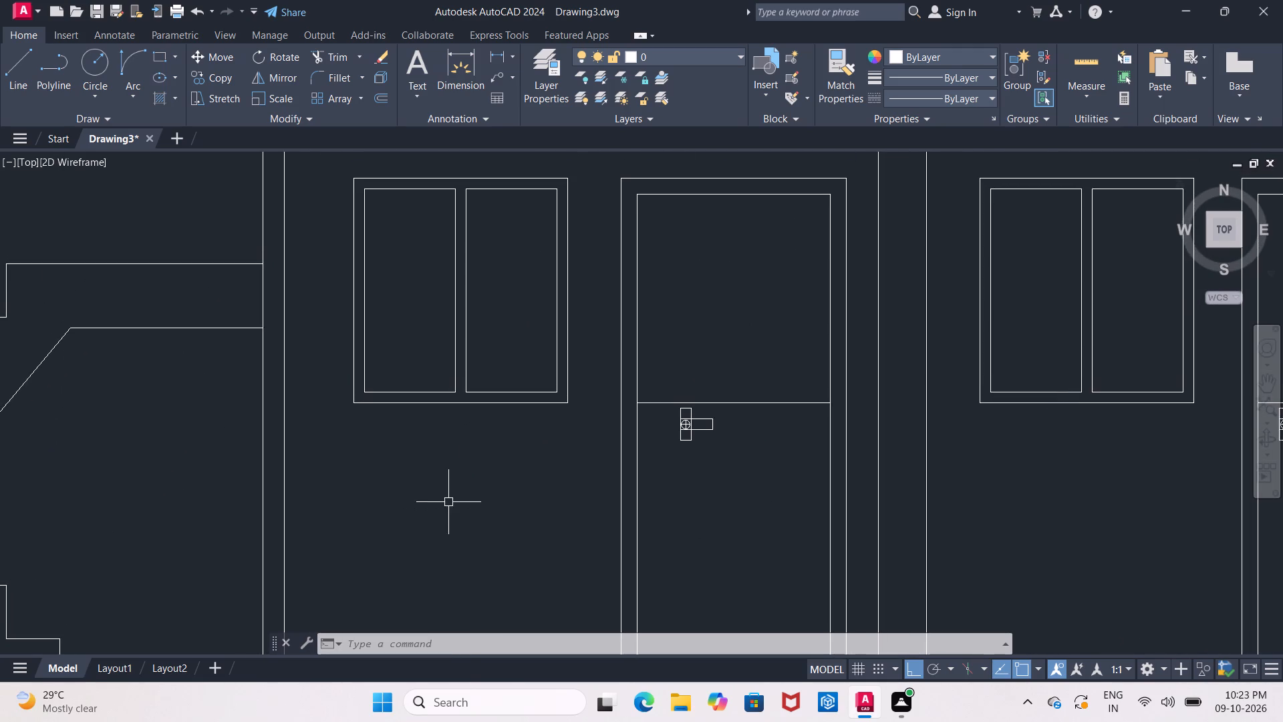
middle_drag(449, 501, 450, 514)
scroll(458, 500, down, 6)
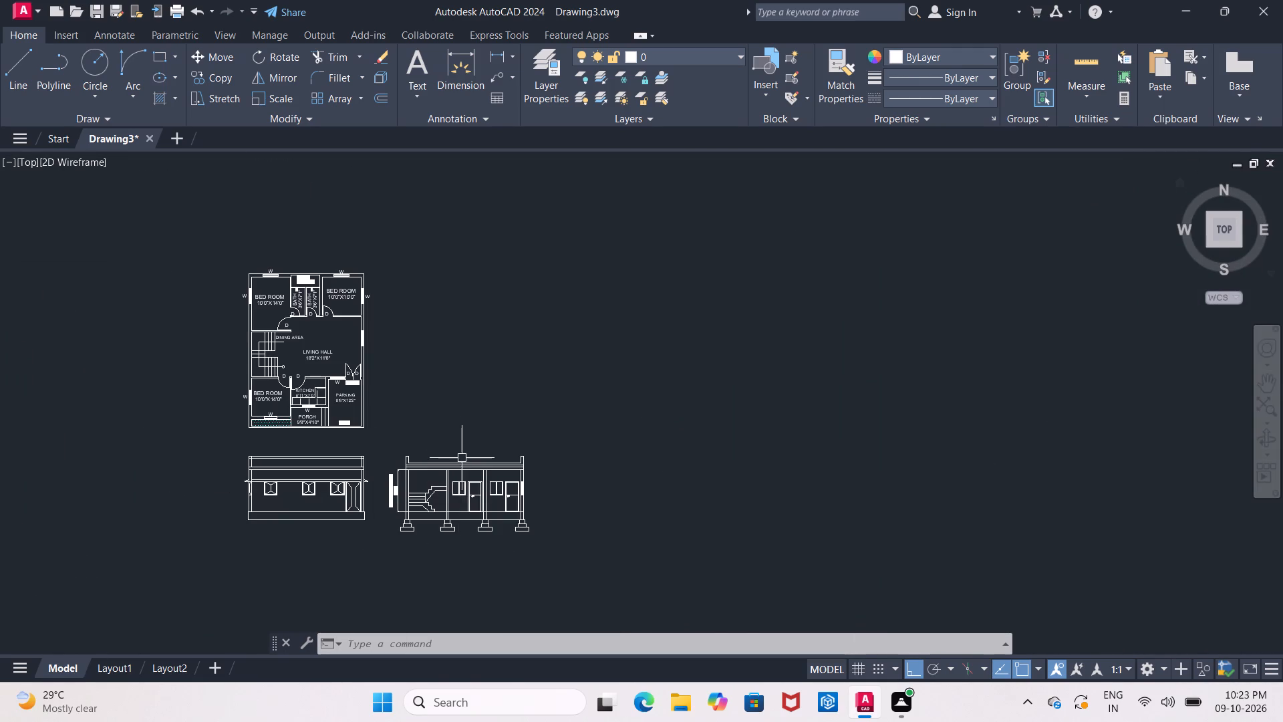
scroll(446, 422, up, 1)
middle_drag(465, 423, 724, 259)
scroll(472, 414, down, 1)
scroll(726, 281, up, 3)
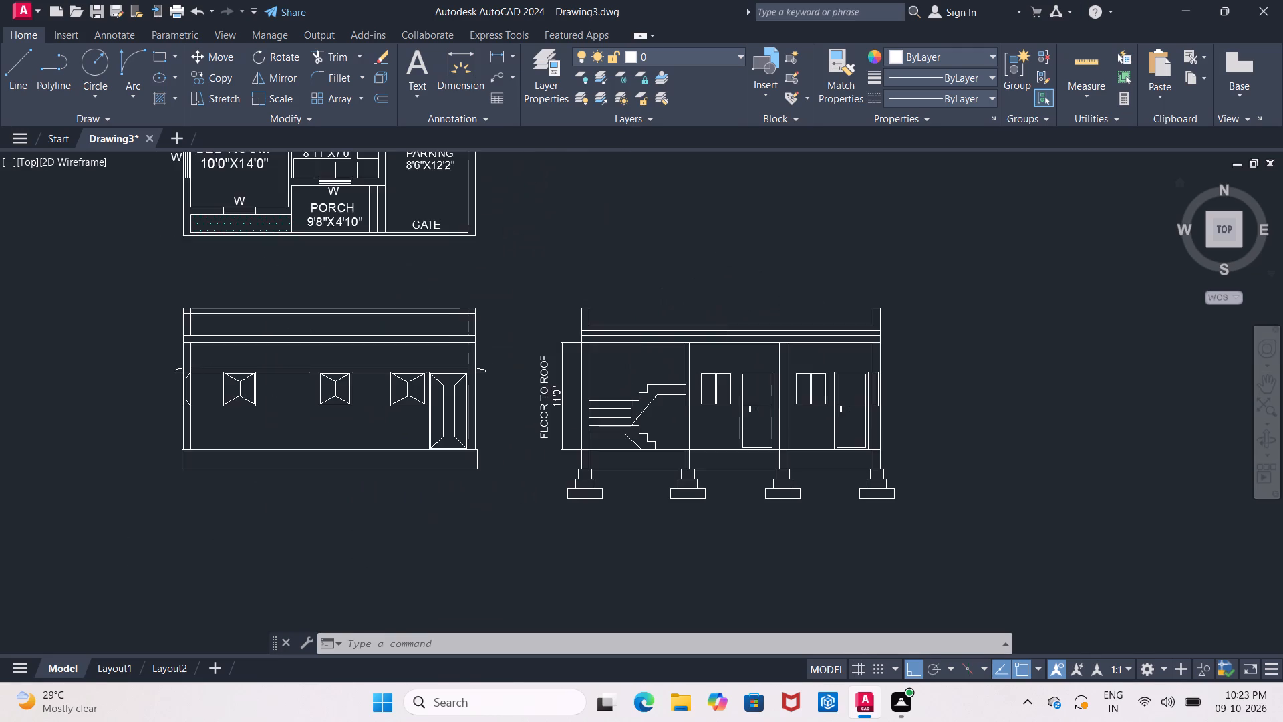
scroll(717, 312, up, 1)
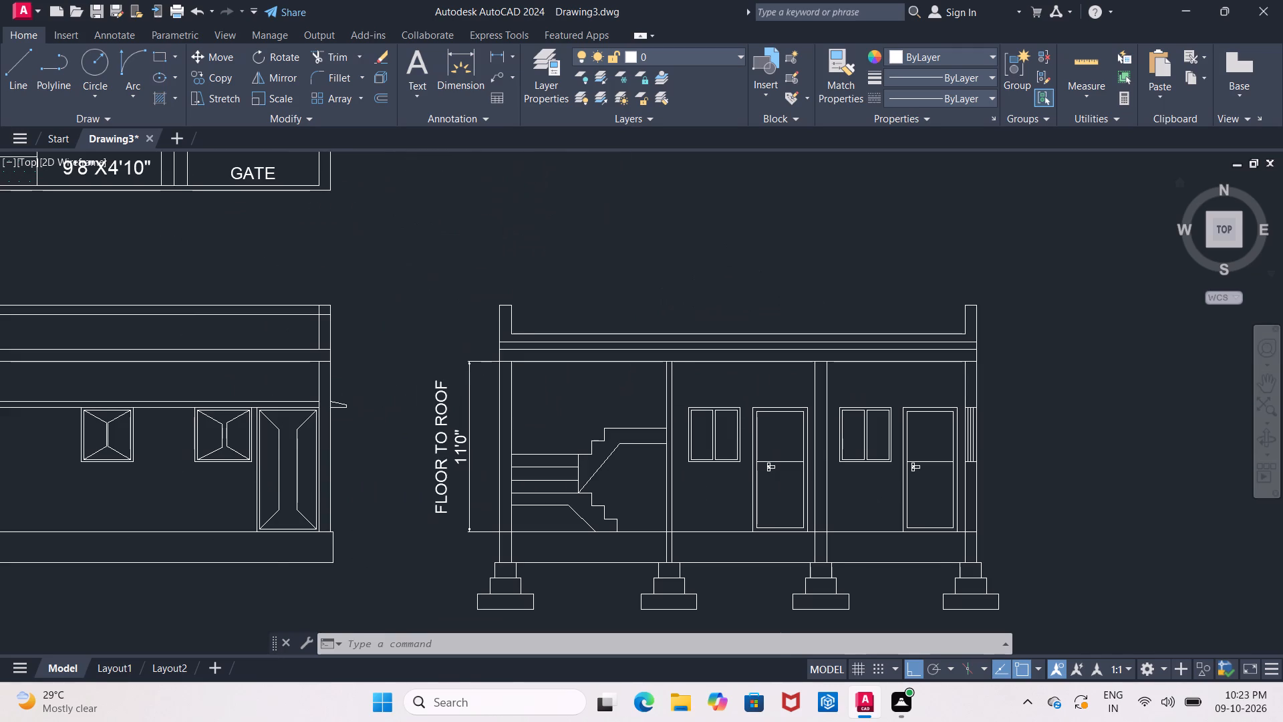
scroll(875, 404, down, 1)
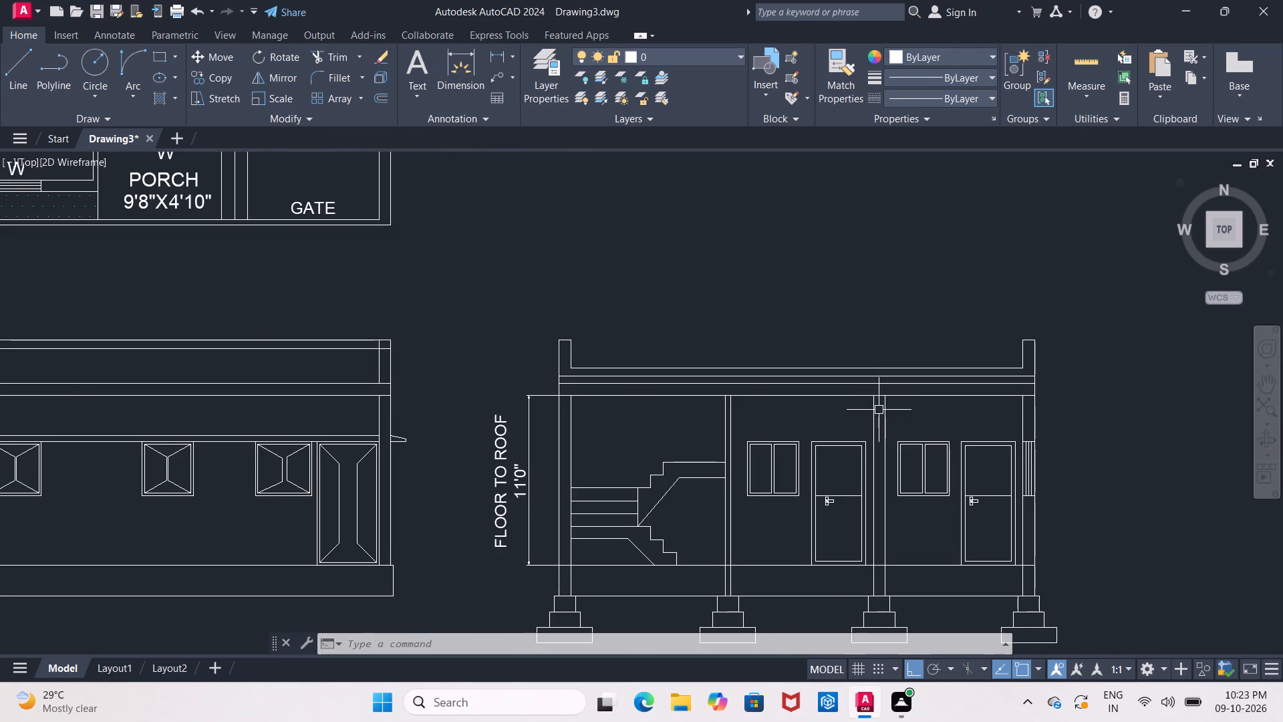
scroll(879, 410, down, 1)
middle_drag(879, 410, 826, 372)
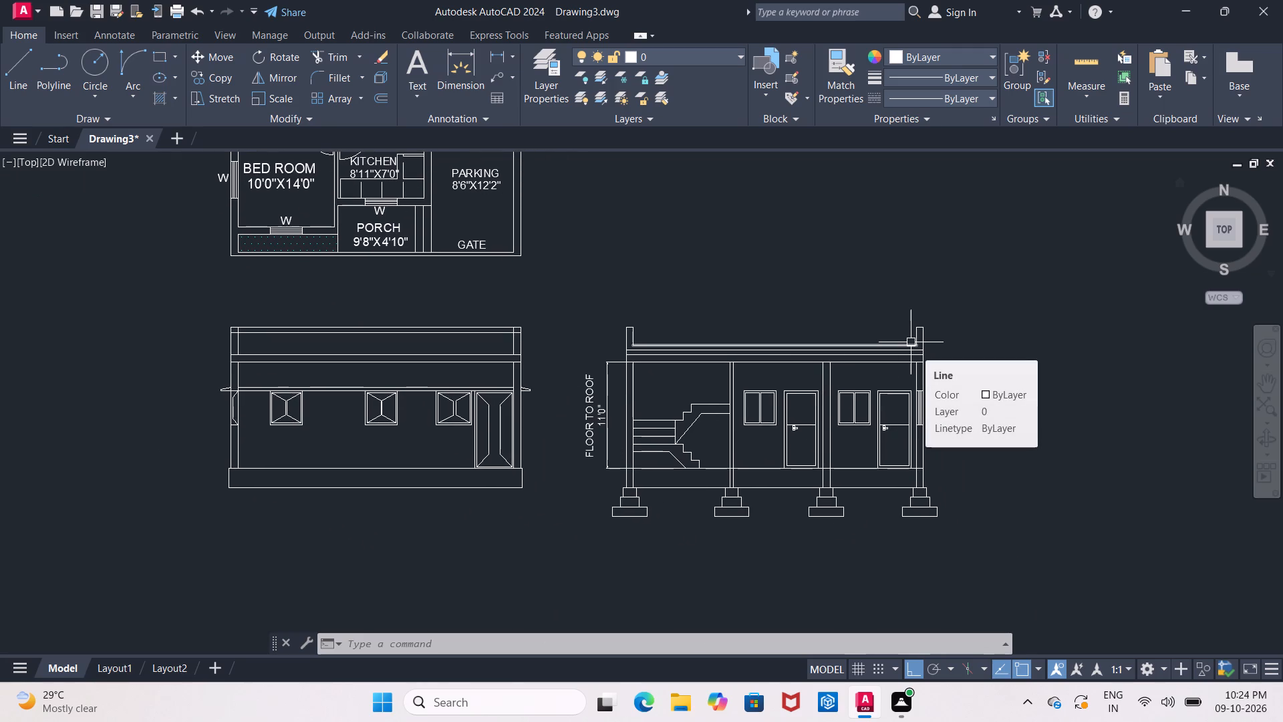
middle_drag(911, 348, 911, 423)
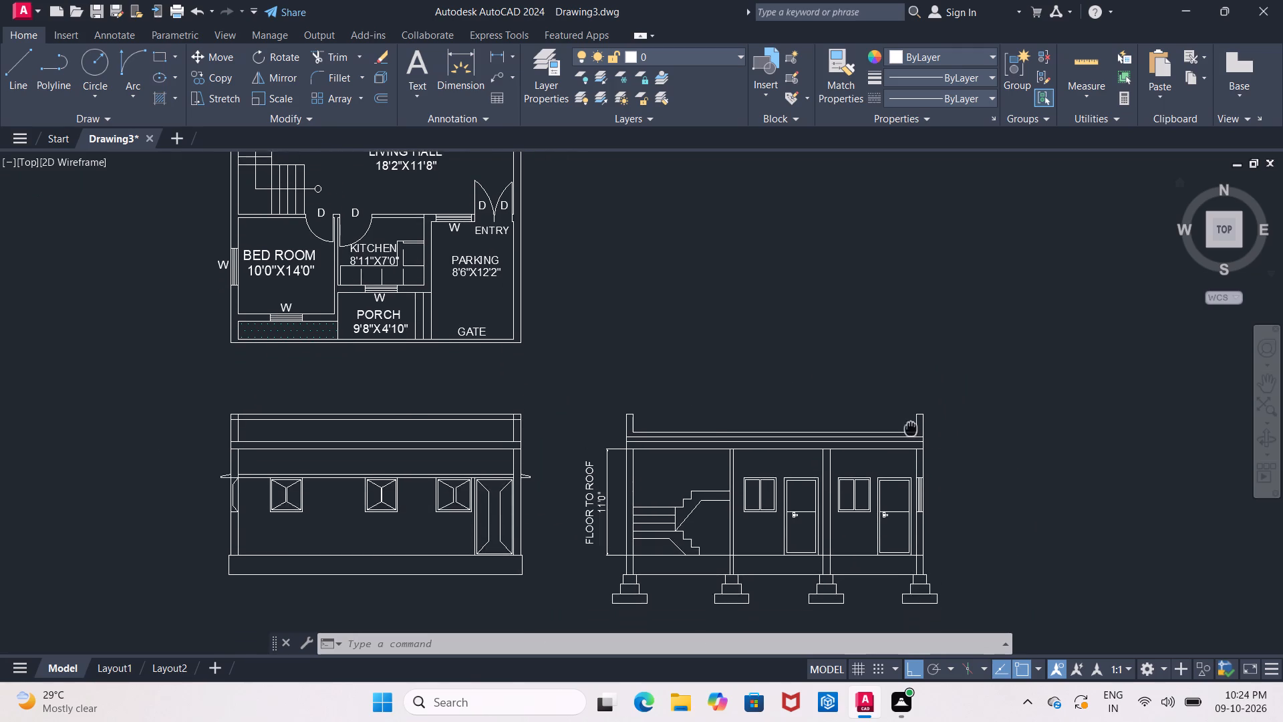
middle_drag(911, 423, 913, 392)
scroll(889, 359, down, 1)
middle_drag(877, 357, 877, 269)
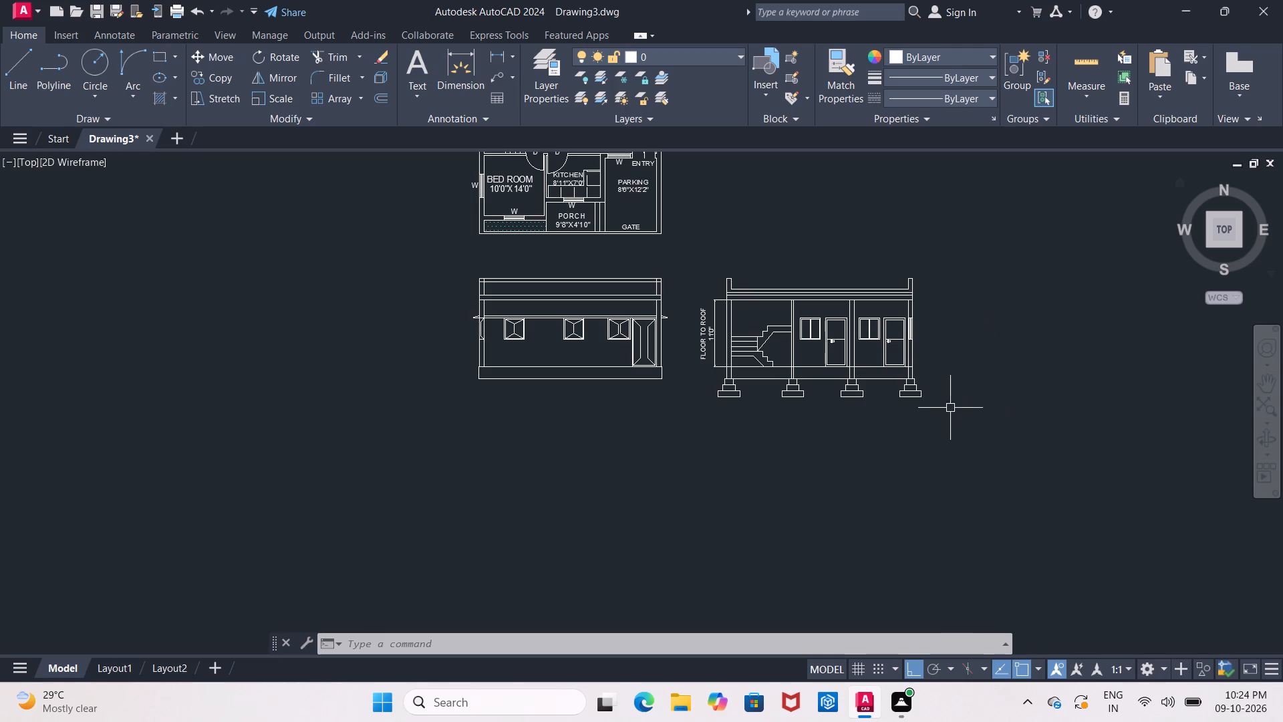
middle_drag(879, 443, 877, 512)
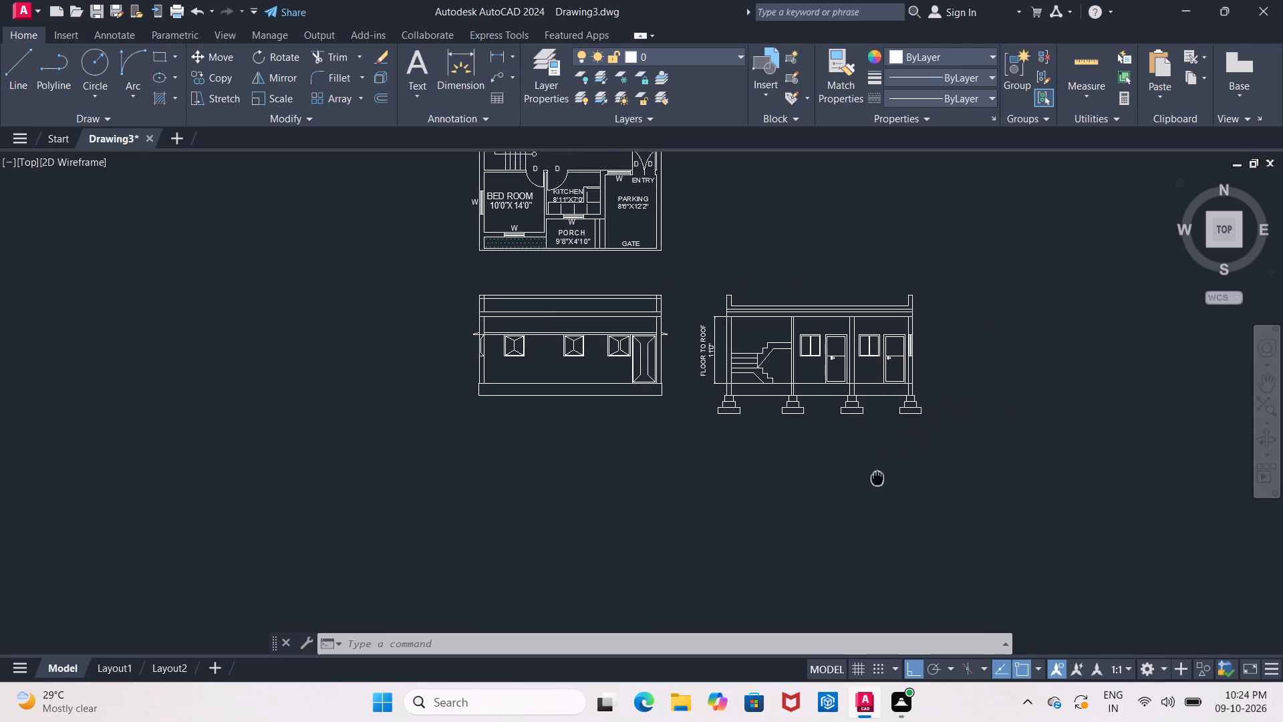
middle_drag(877, 512, 888, 523)
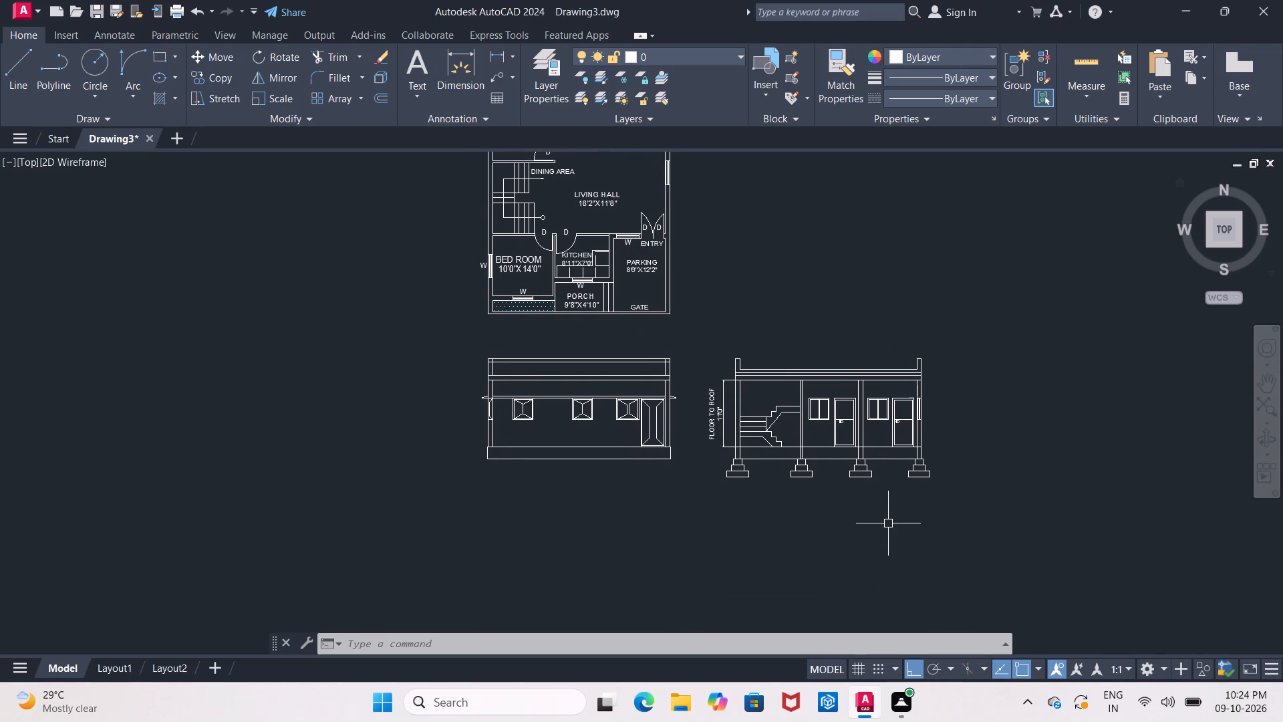
middle_drag(888, 554, 888, 577)
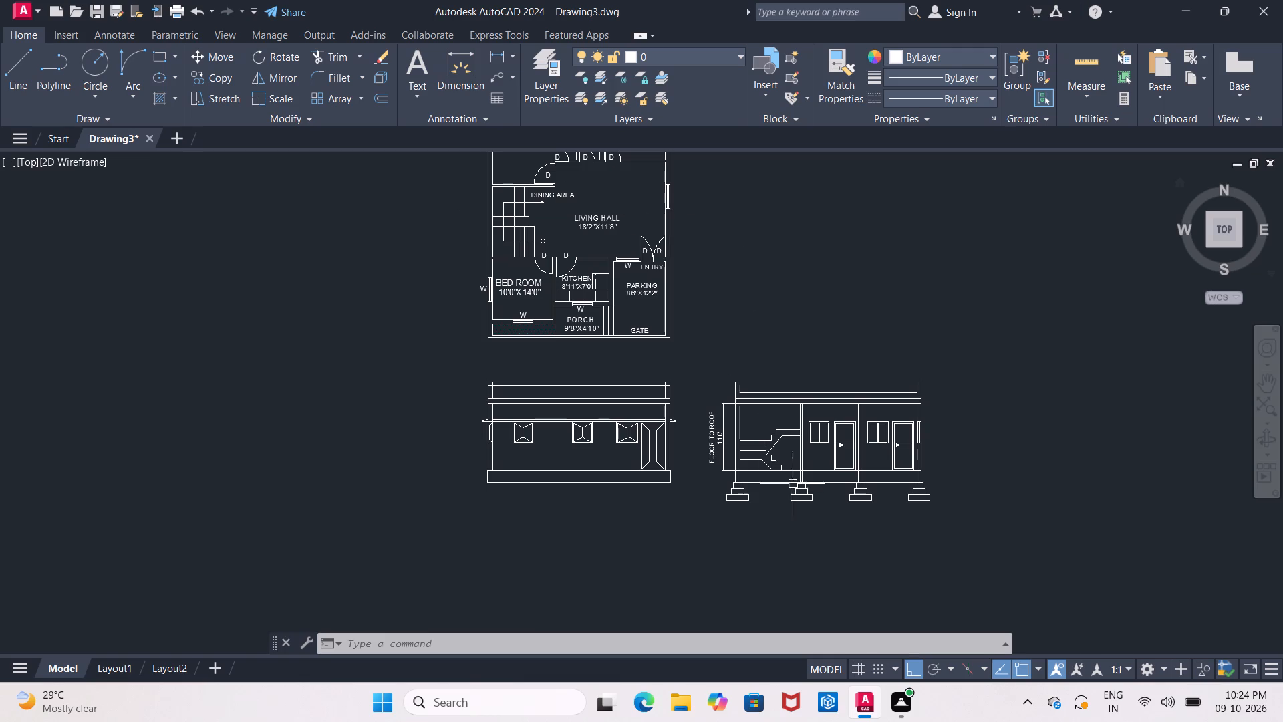
scroll(831, 459, up, 1)
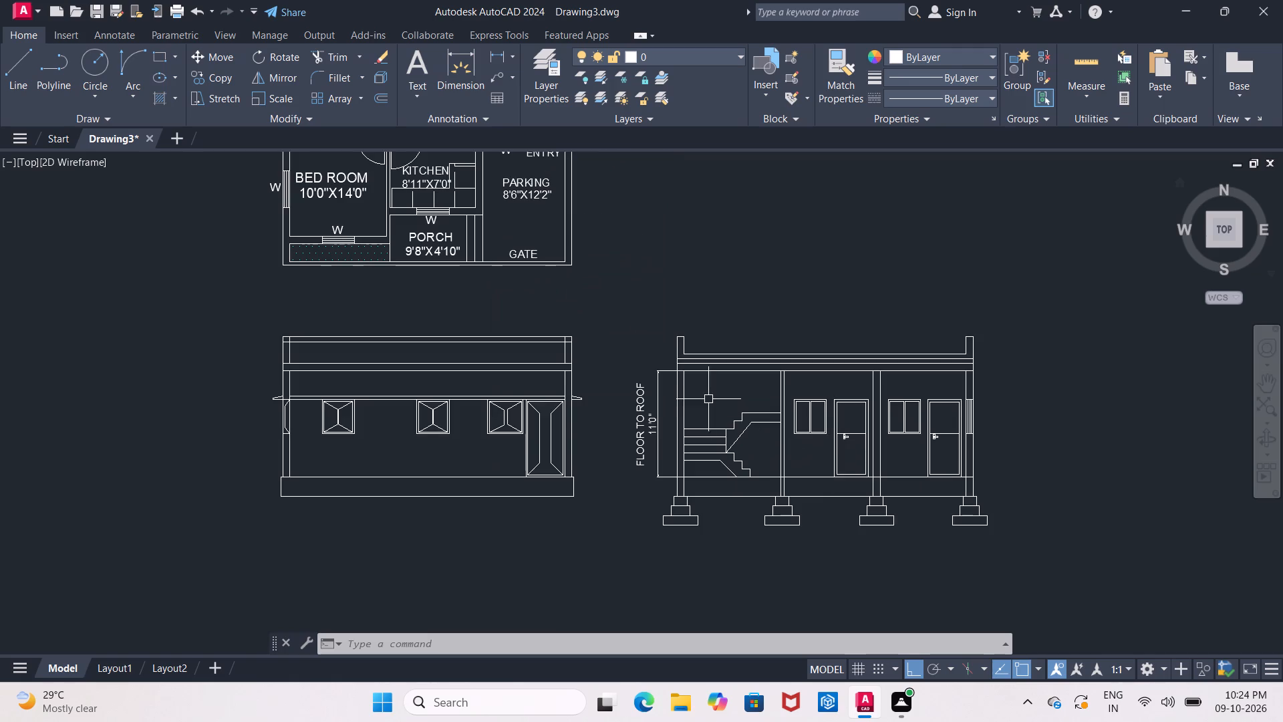
middle_drag(708, 394, 660, 326)
scroll(662, 332, up, 2)
middle_drag(662, 332, 579, 329)
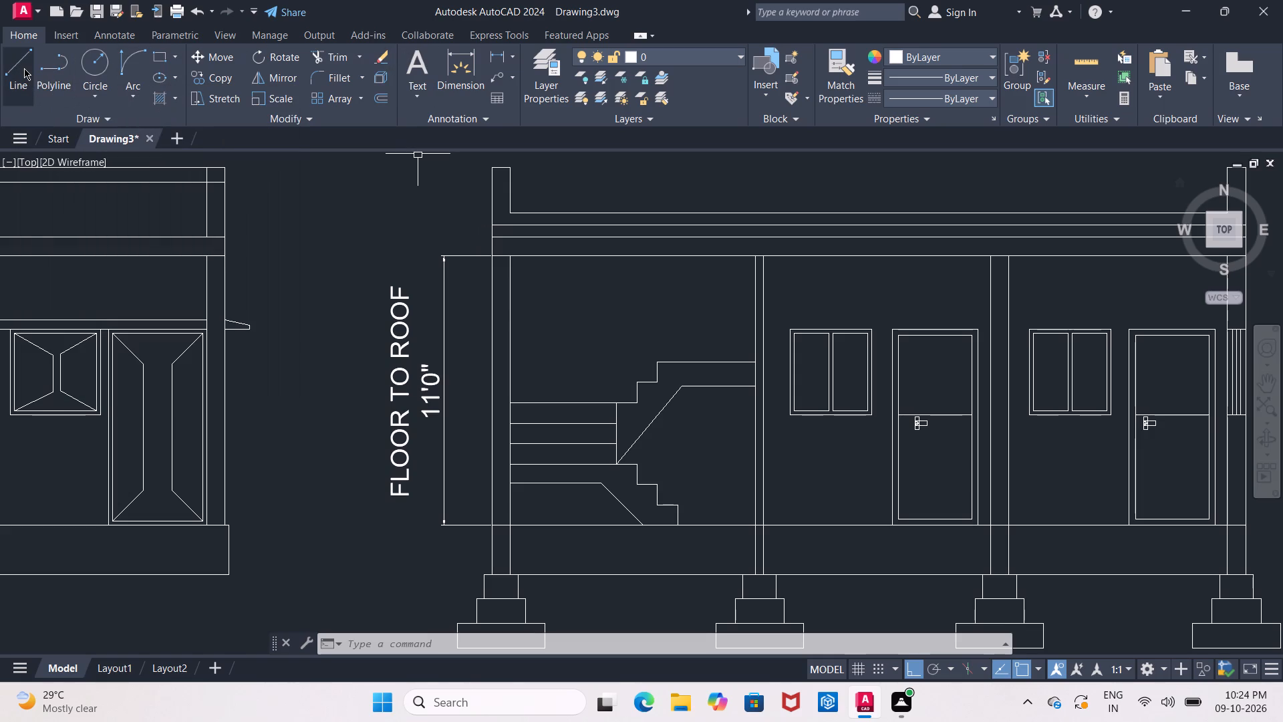
scroll(262, 227, down, 2)
scroll(613, 284, up, 1)
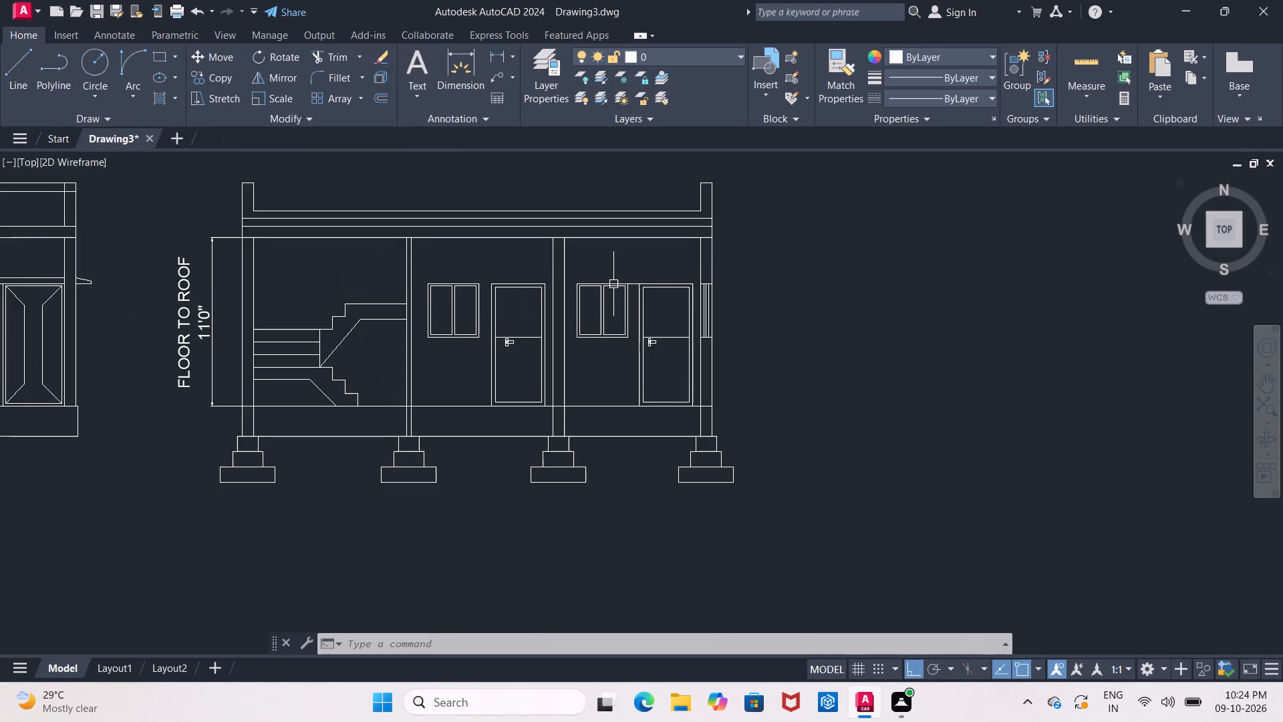
middle_drag(613, 283, 824, 391)
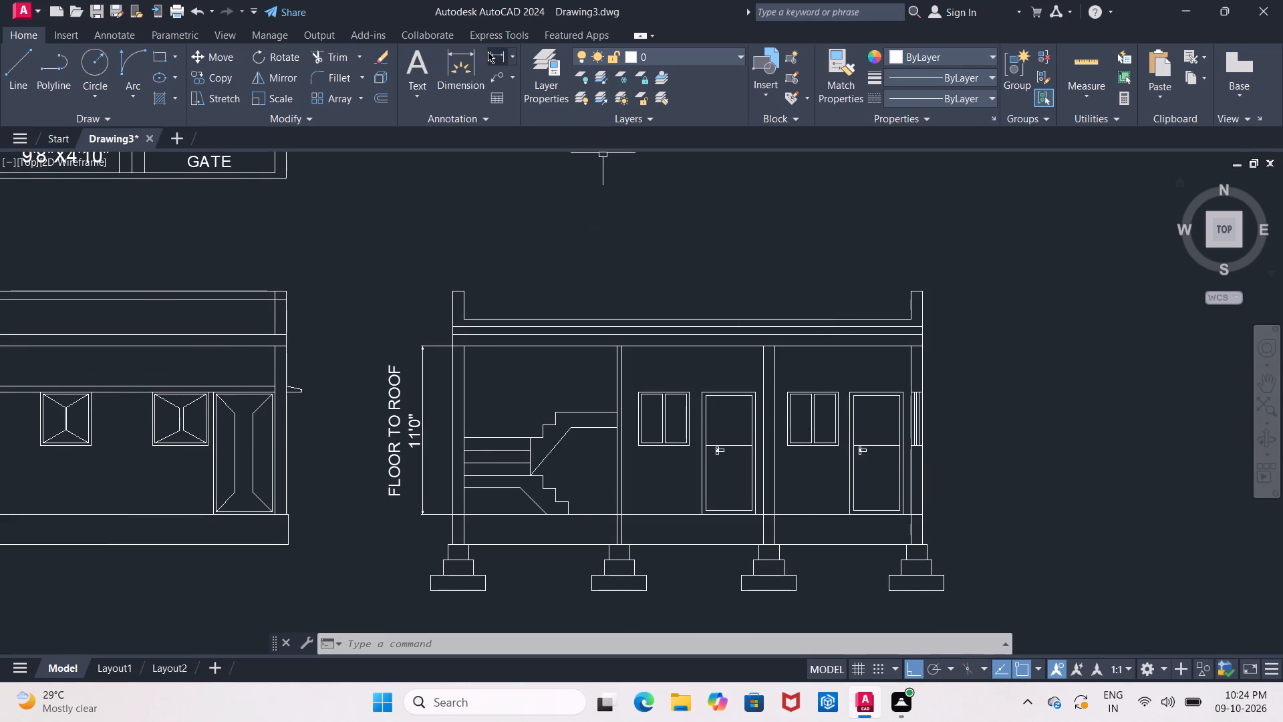
Check the heights between the parapet's outer top corner and the lower slab line and roof underside using trial linear dimensions.
click(498, 59)
scroll(458, 253, up, 1)
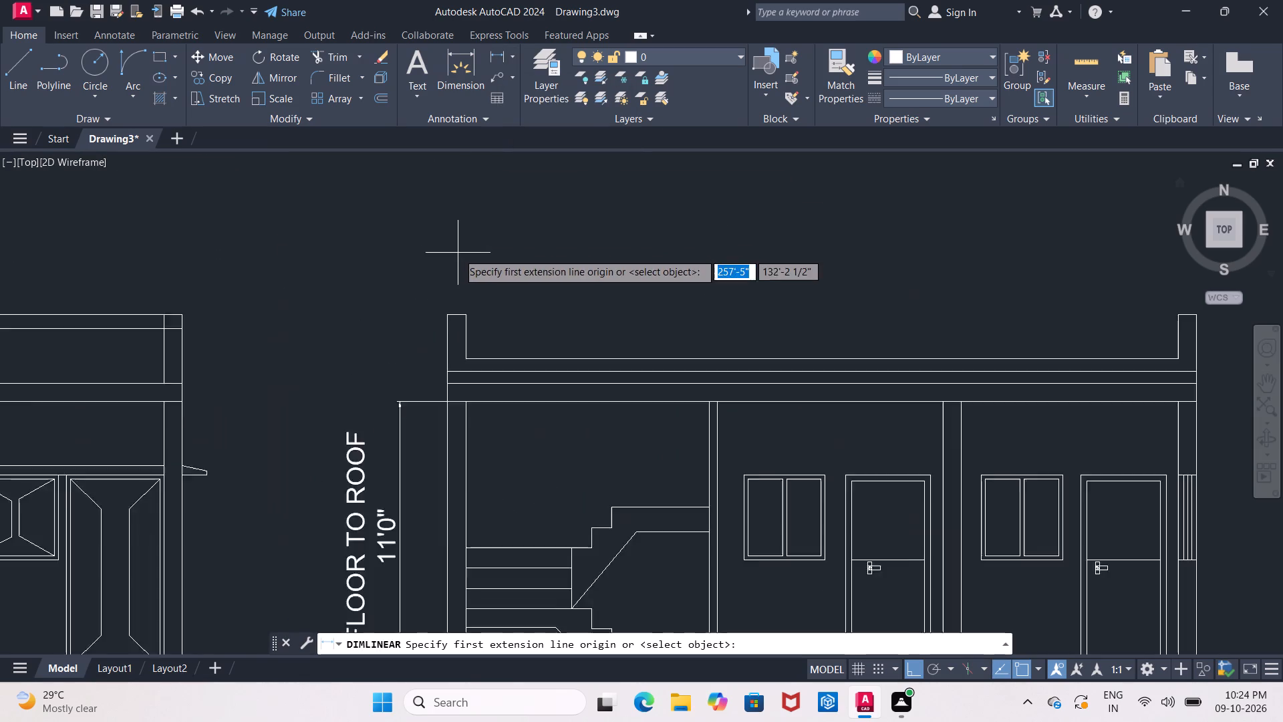
scroll(458, 253, up, 1)
middle_drag(458, 253, 503, 147)
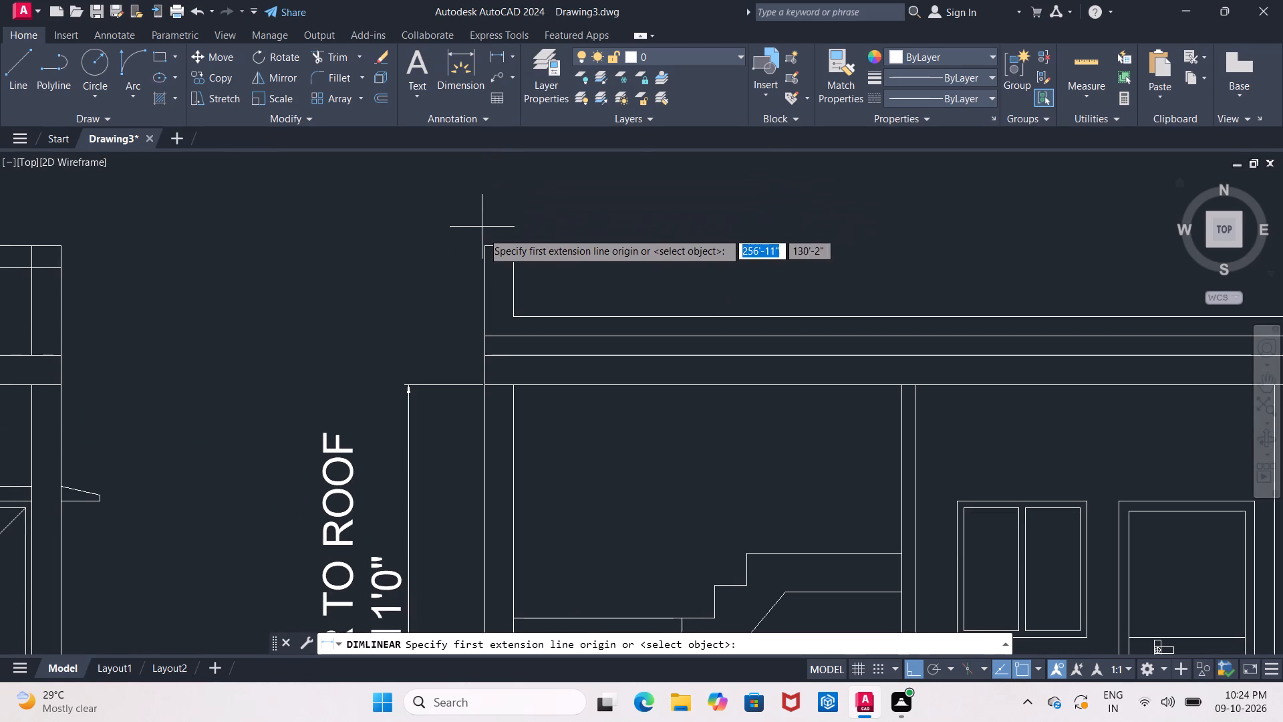
click(485, 249)
click(485, 352)
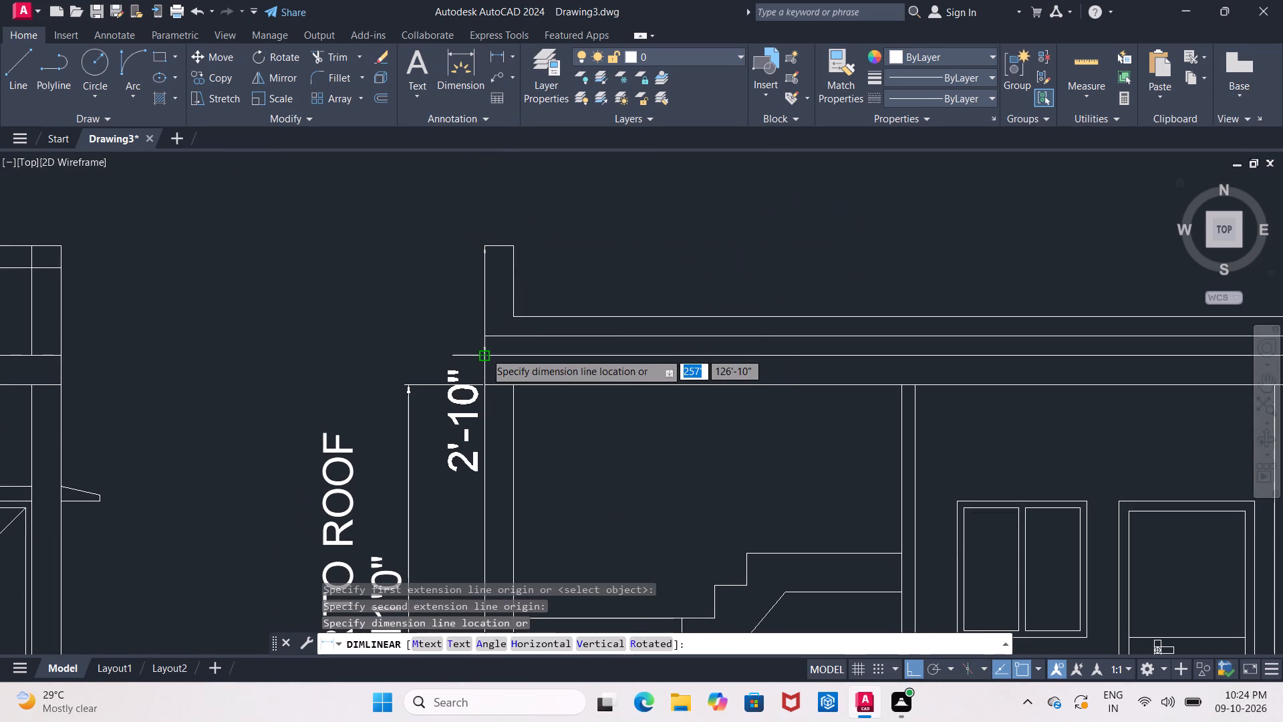
key(Escape)
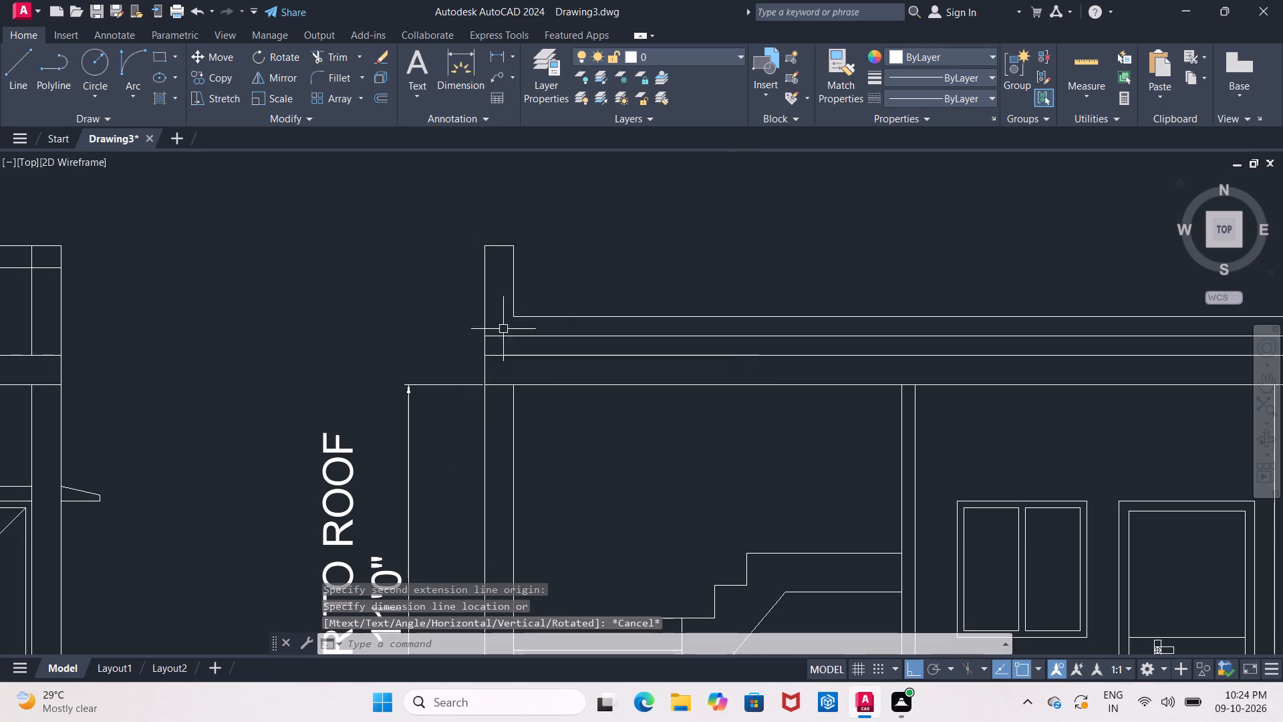
middle_drag(585, 285, 509, 330)
scroll(507, 330, down, 1)
middle_drag(506, 330, 565, 290)
middle_click(535, 241)
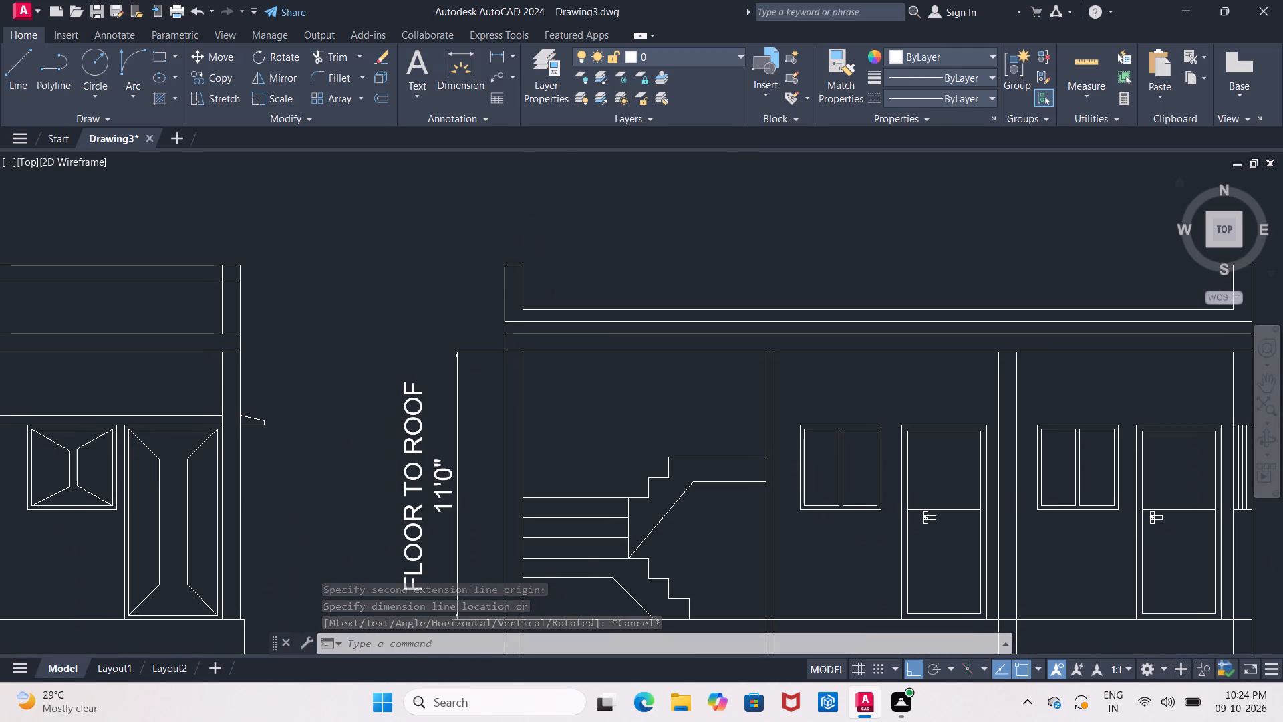
click(501, 57)
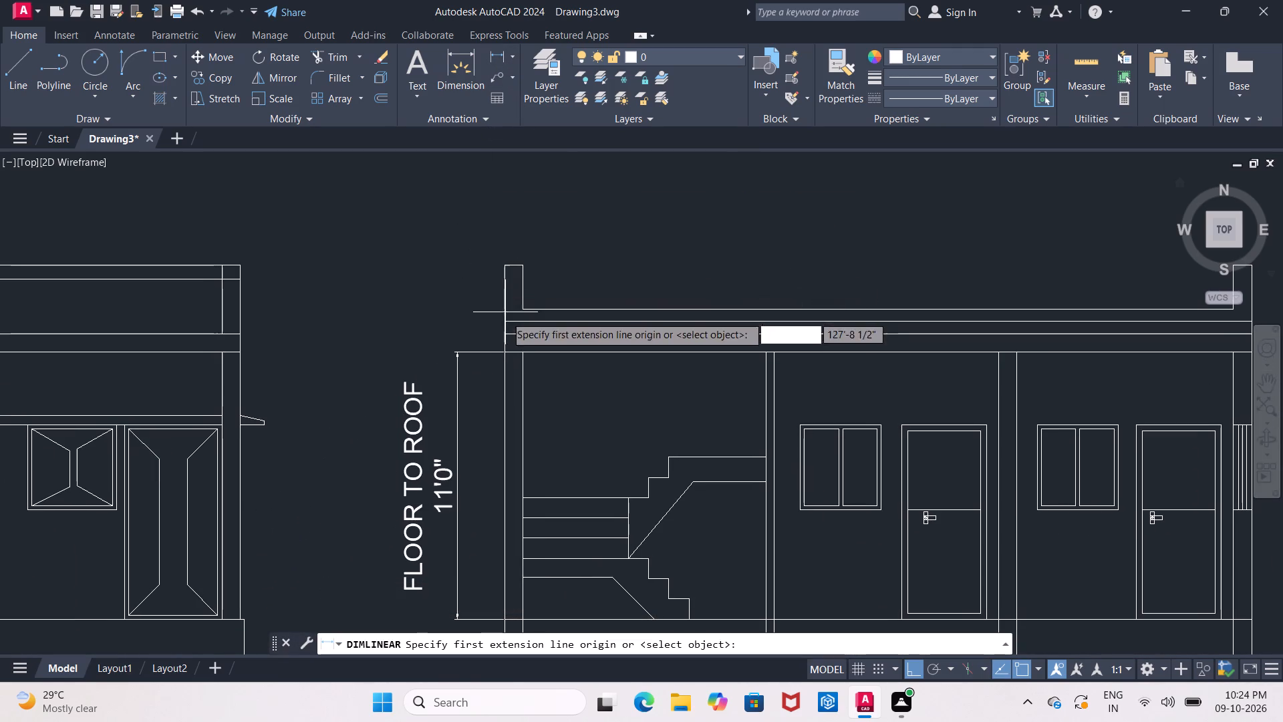
click(505, 351)
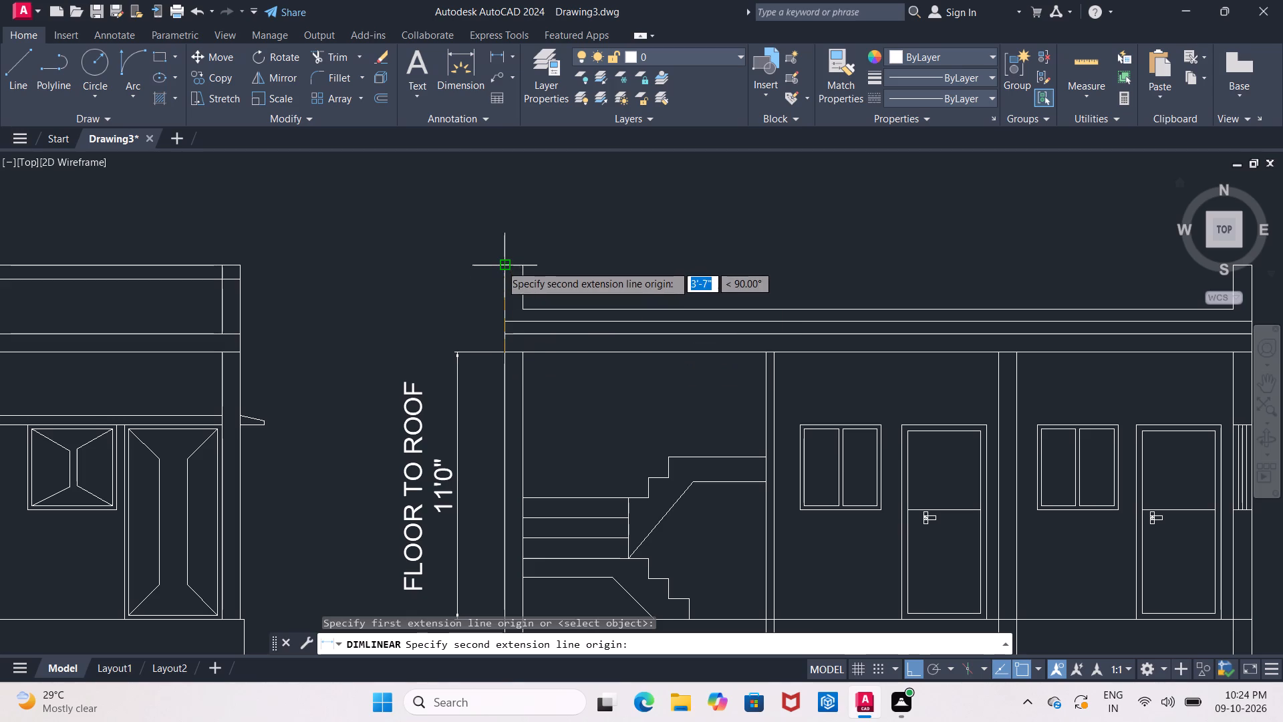
click(501, 265)
key(Escape)
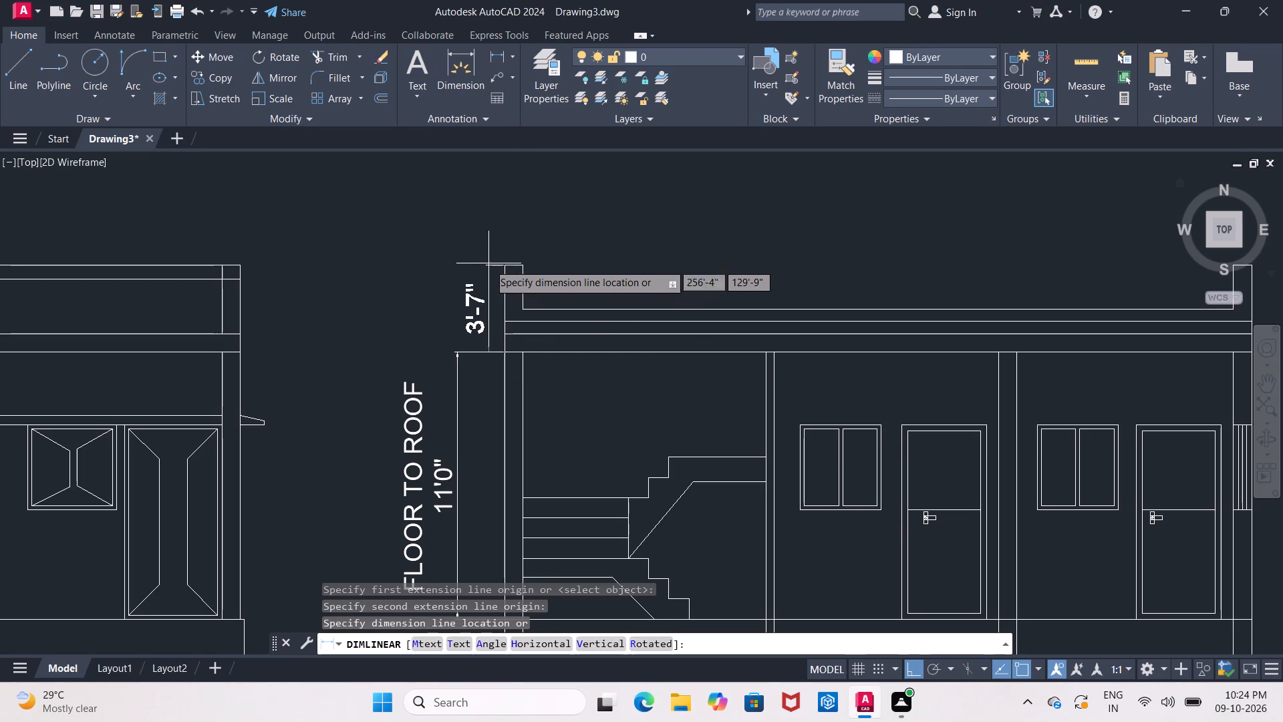
click(501, 57)
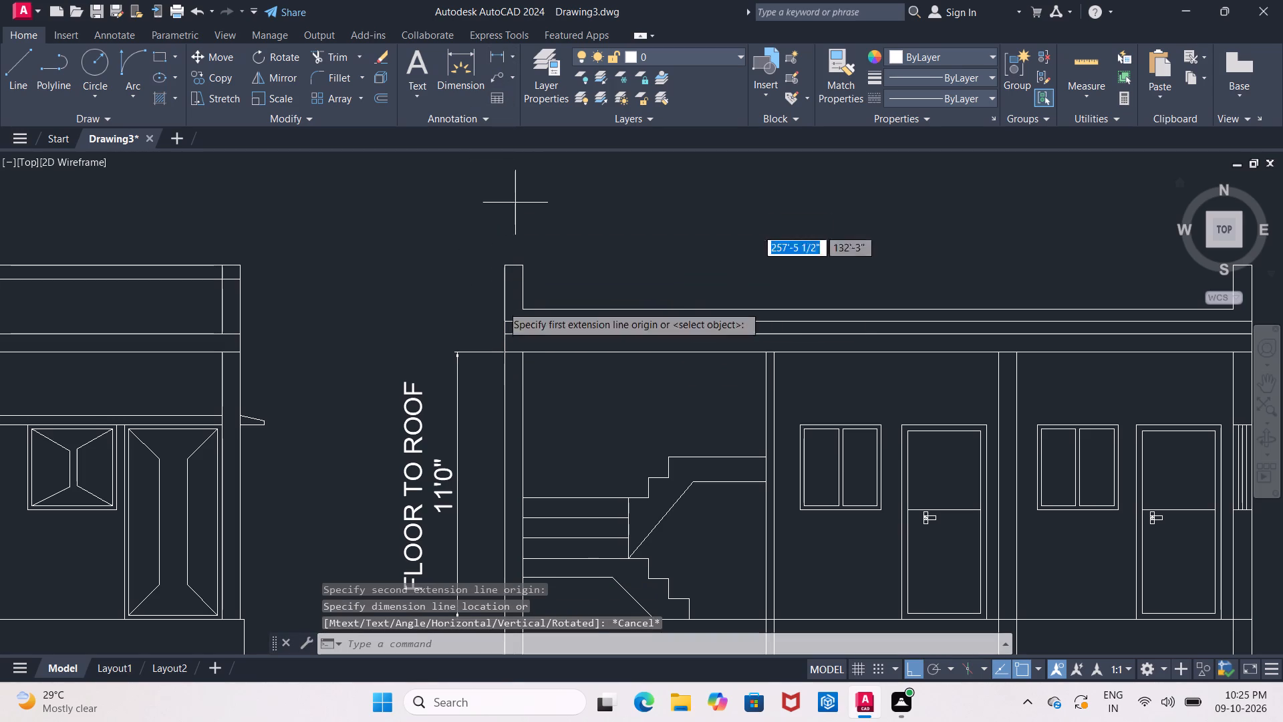
click(508, 335)
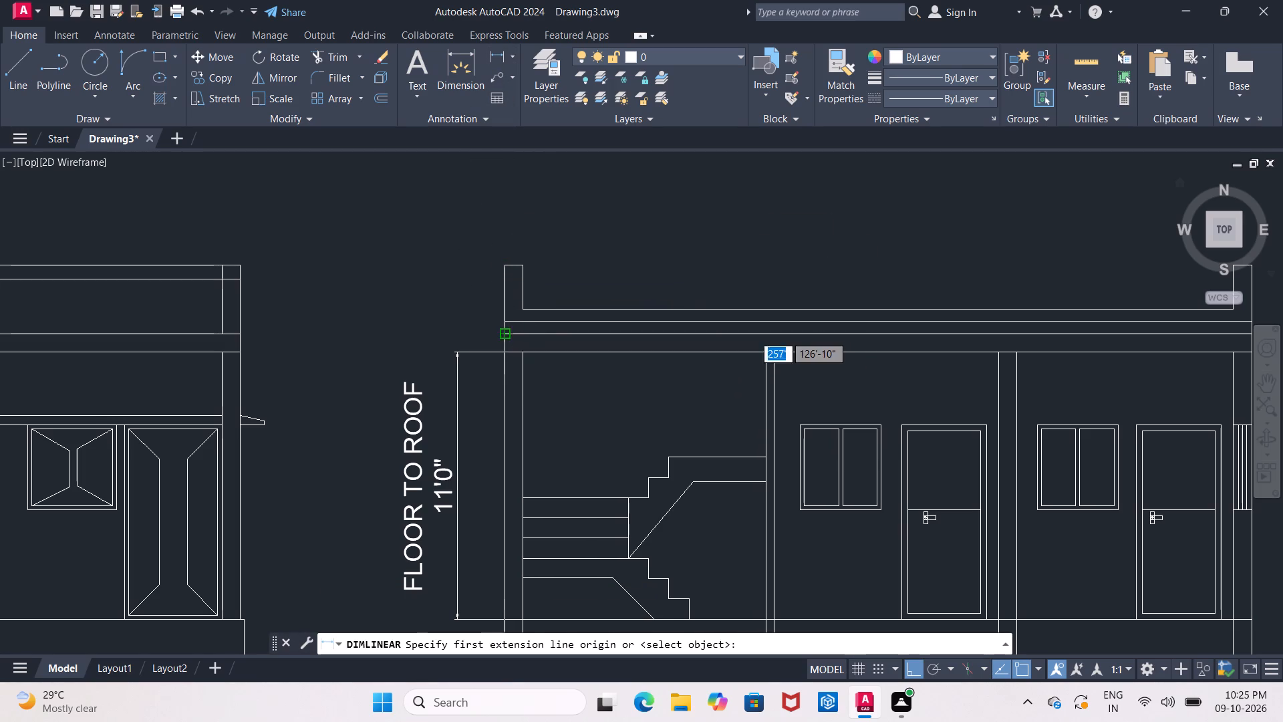
click(506, 268)
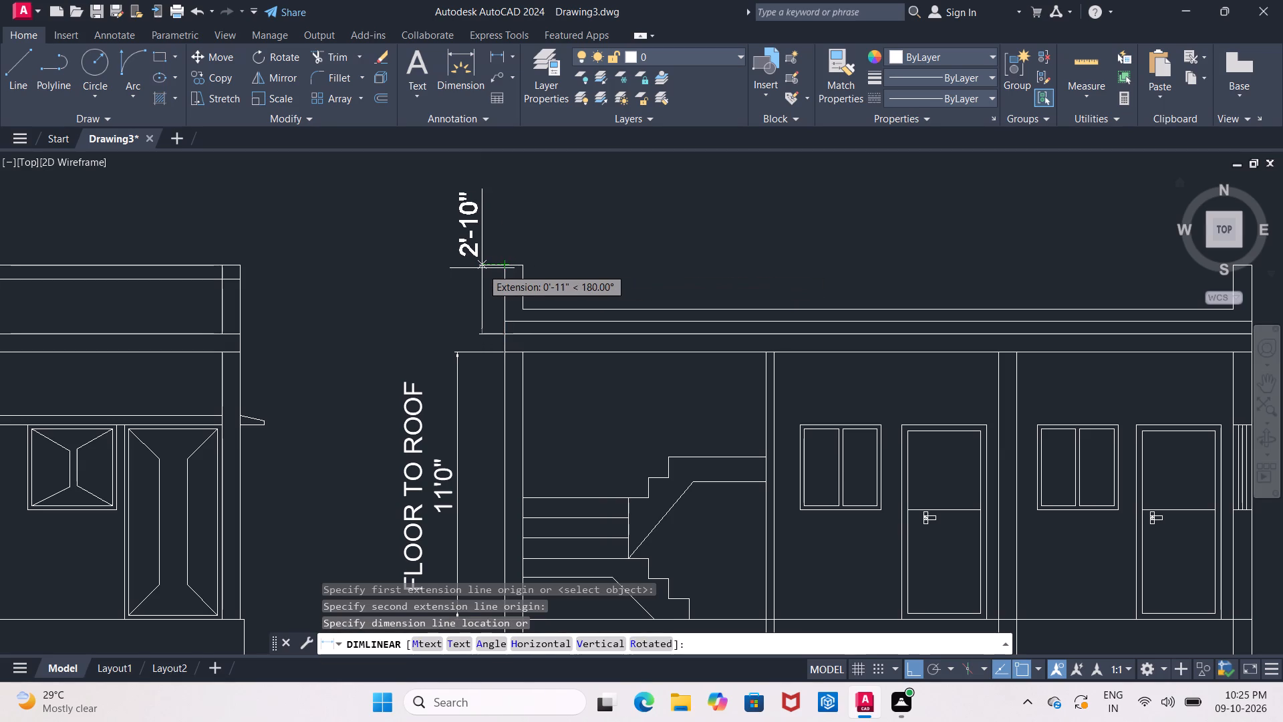
key(Escape)
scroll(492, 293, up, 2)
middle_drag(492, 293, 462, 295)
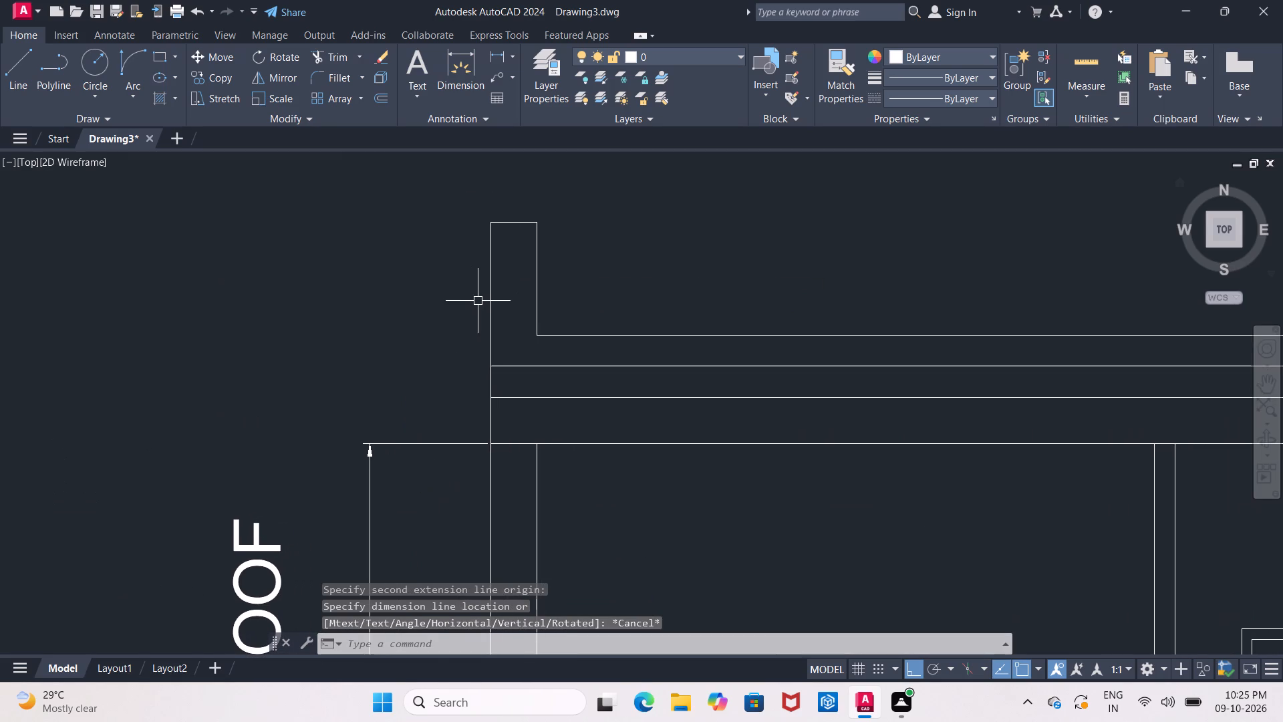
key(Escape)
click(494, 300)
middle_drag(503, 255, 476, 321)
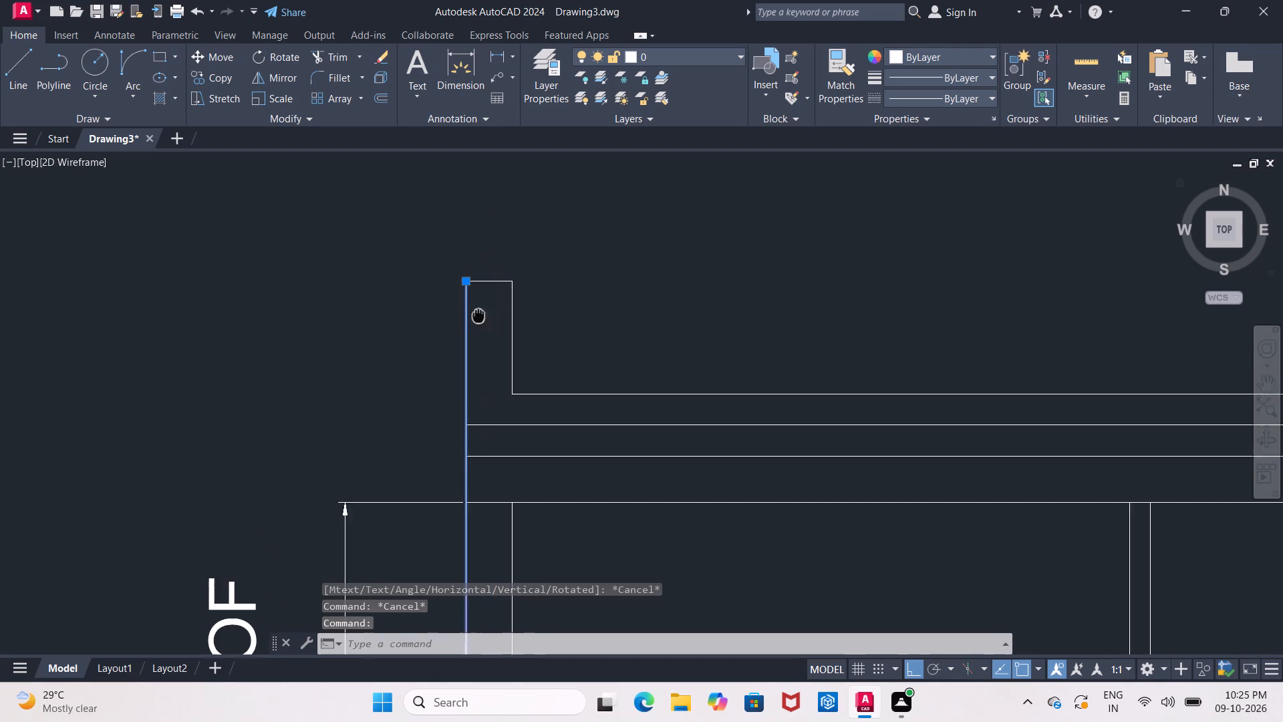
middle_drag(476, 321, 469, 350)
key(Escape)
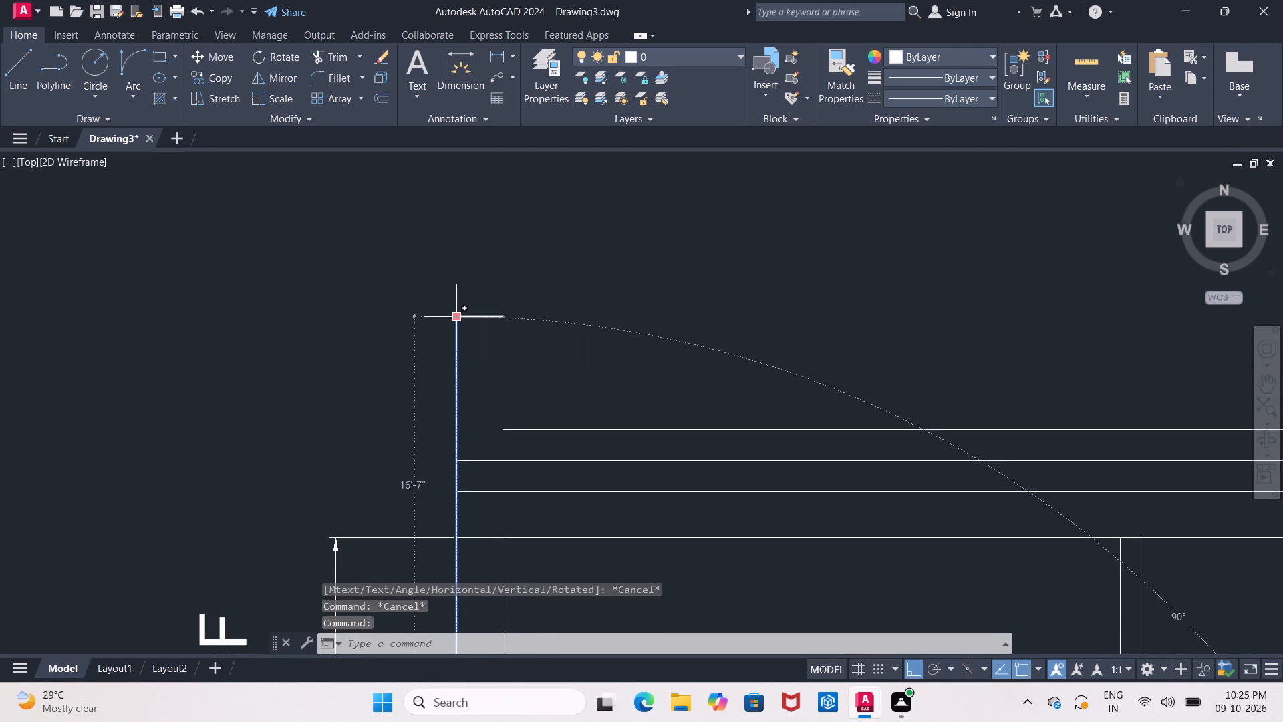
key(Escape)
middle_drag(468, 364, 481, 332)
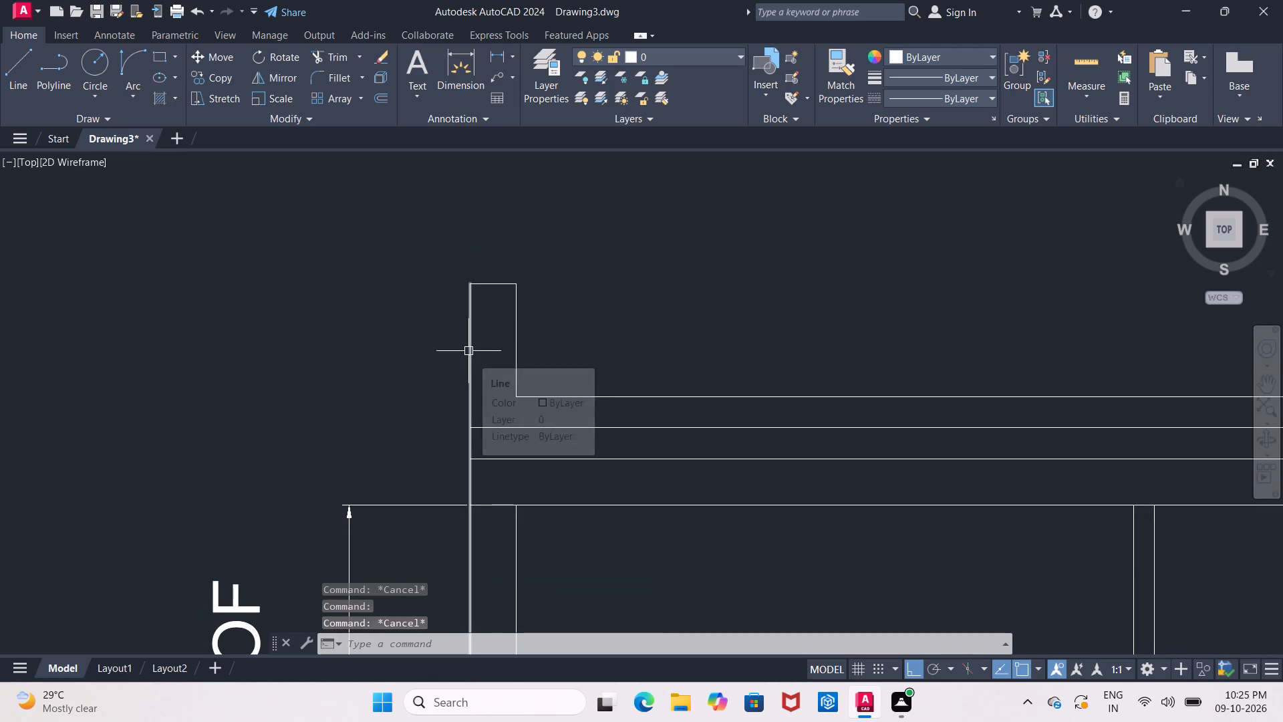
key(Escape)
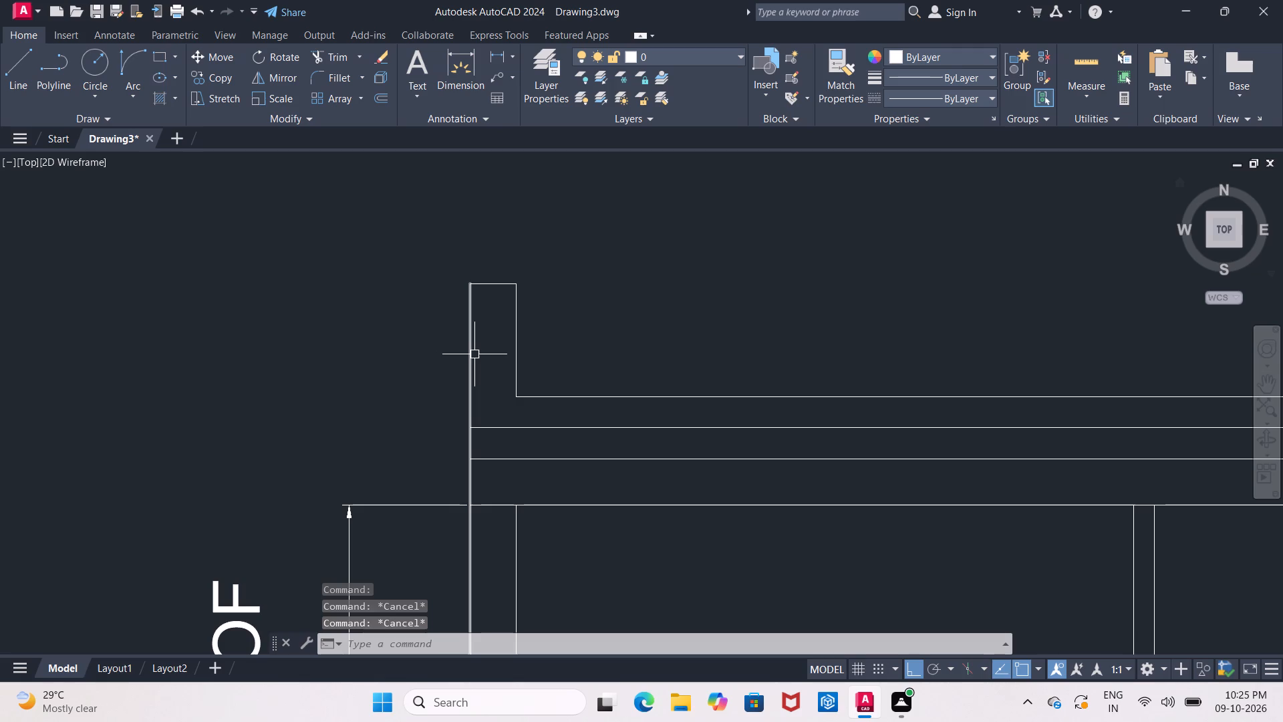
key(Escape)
Offset the section's lower slab line, just above the roof underside, upward by 3'.
key(o)
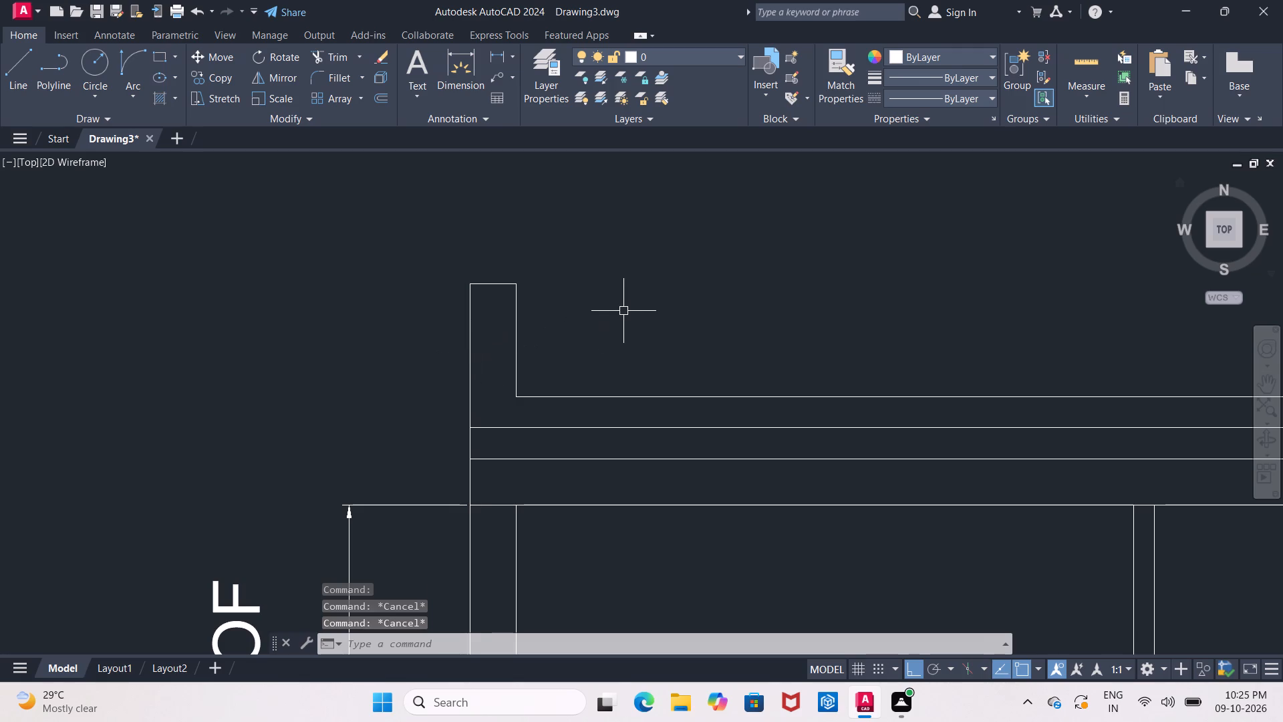
key(Return)
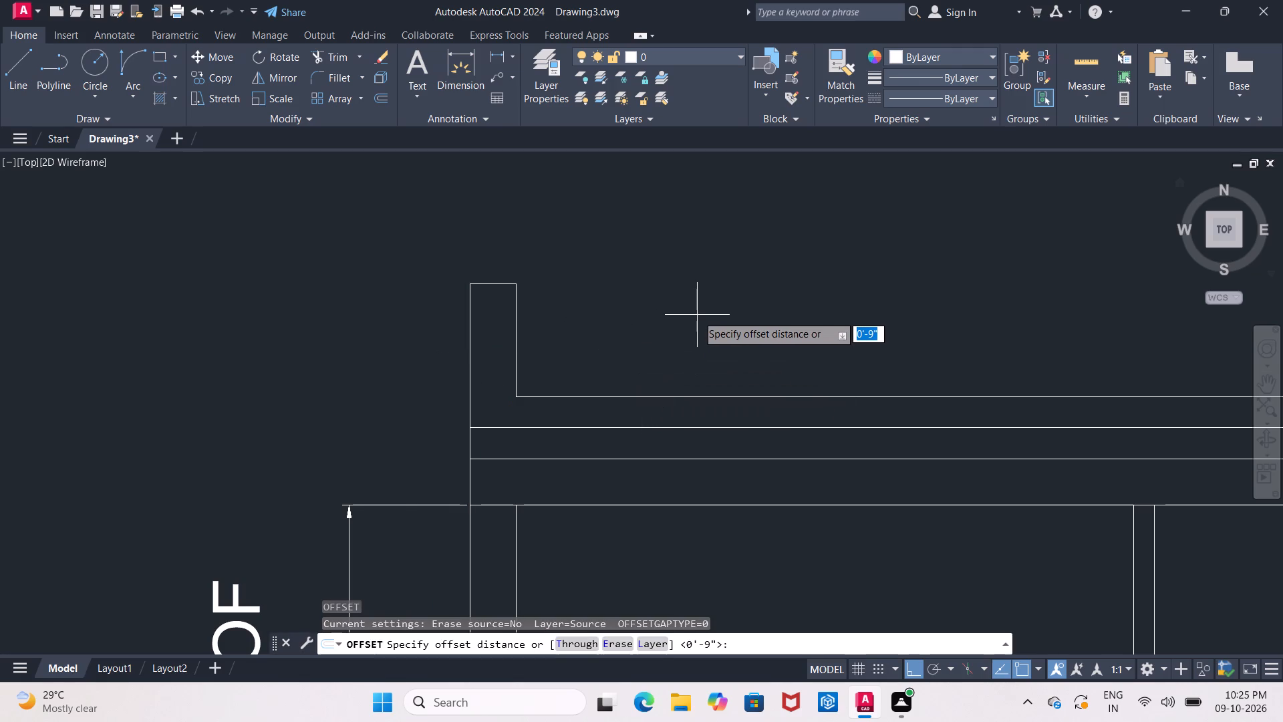
text(3')
key(Return)
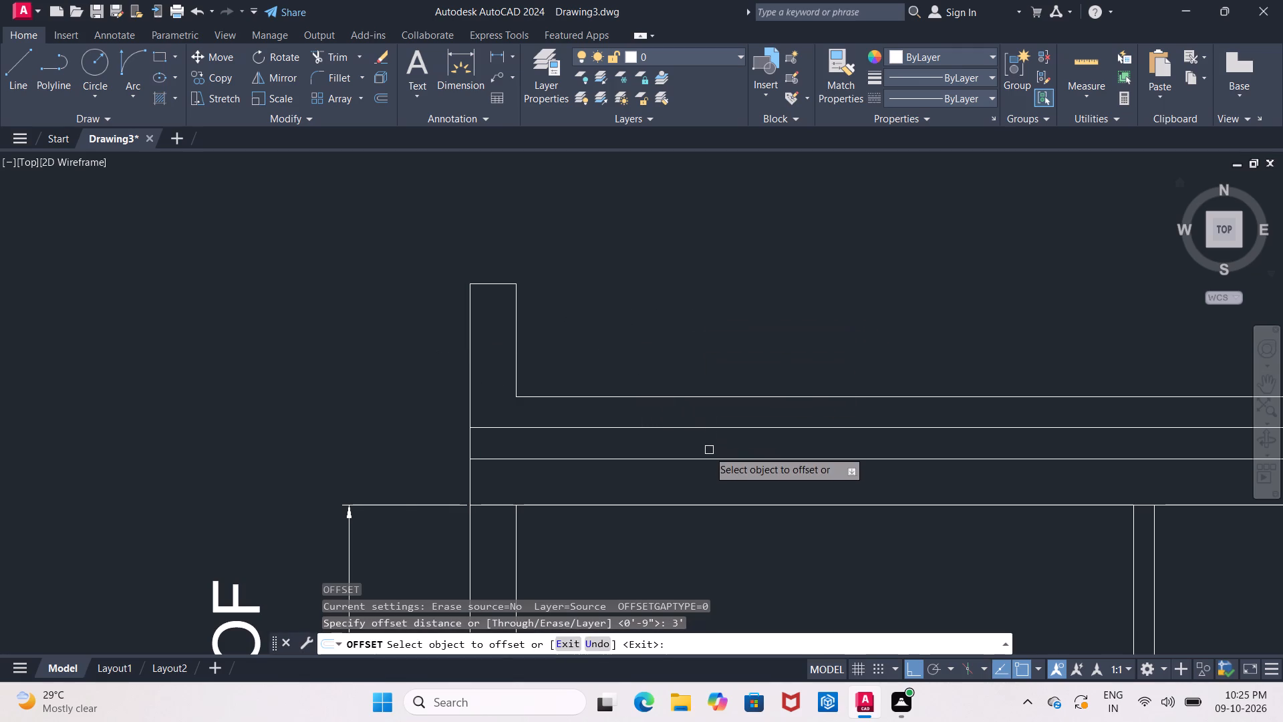
click(708, 455)
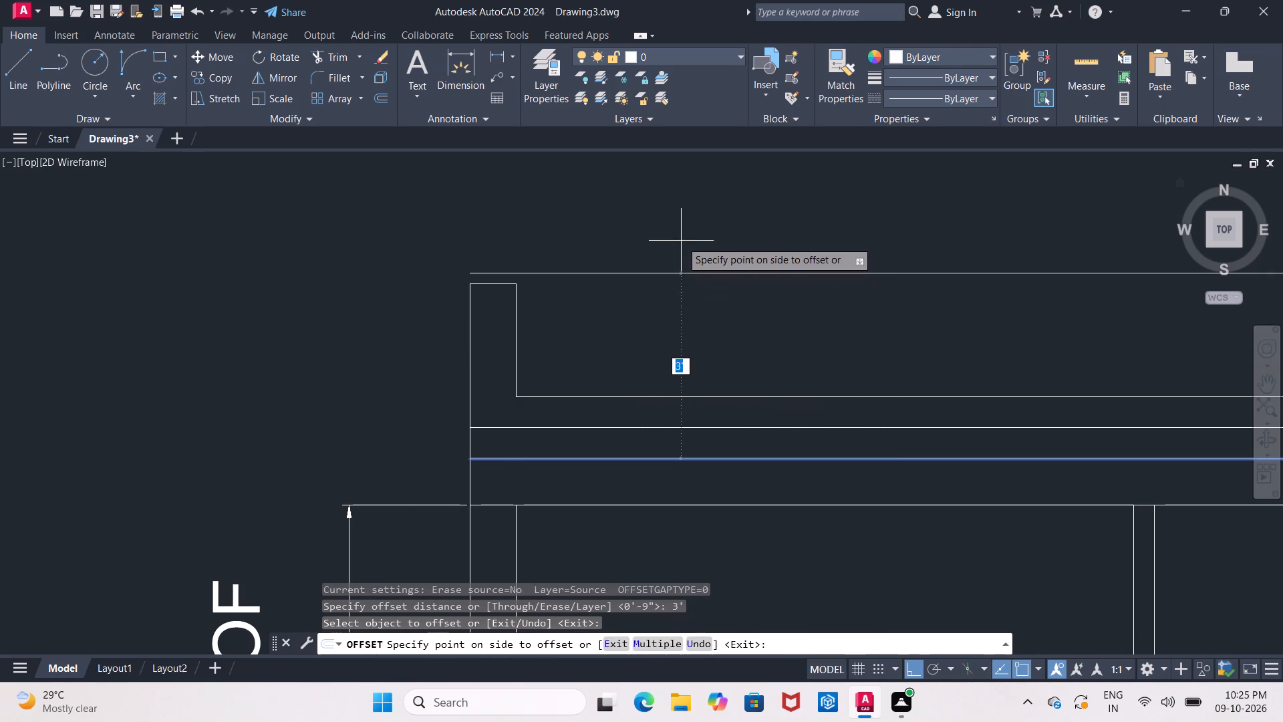
click(681, 241)
key(Escape)
Trim away the old top line of the section's left parapet, below the new offset line.
scroll(637, 263, up, 2)
middle_drag(640, 263, 708, 205)
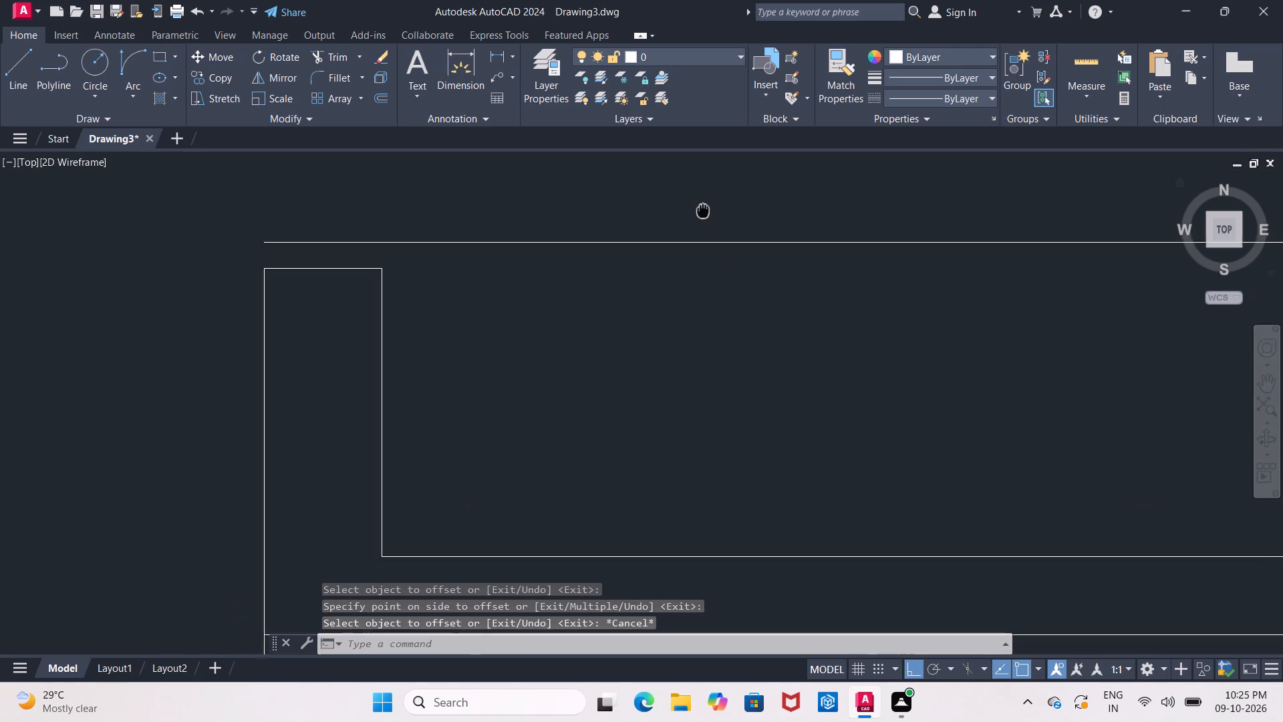
middle_drag(708, 205, 708, 204)
key(t)
key(r)
key(Return)
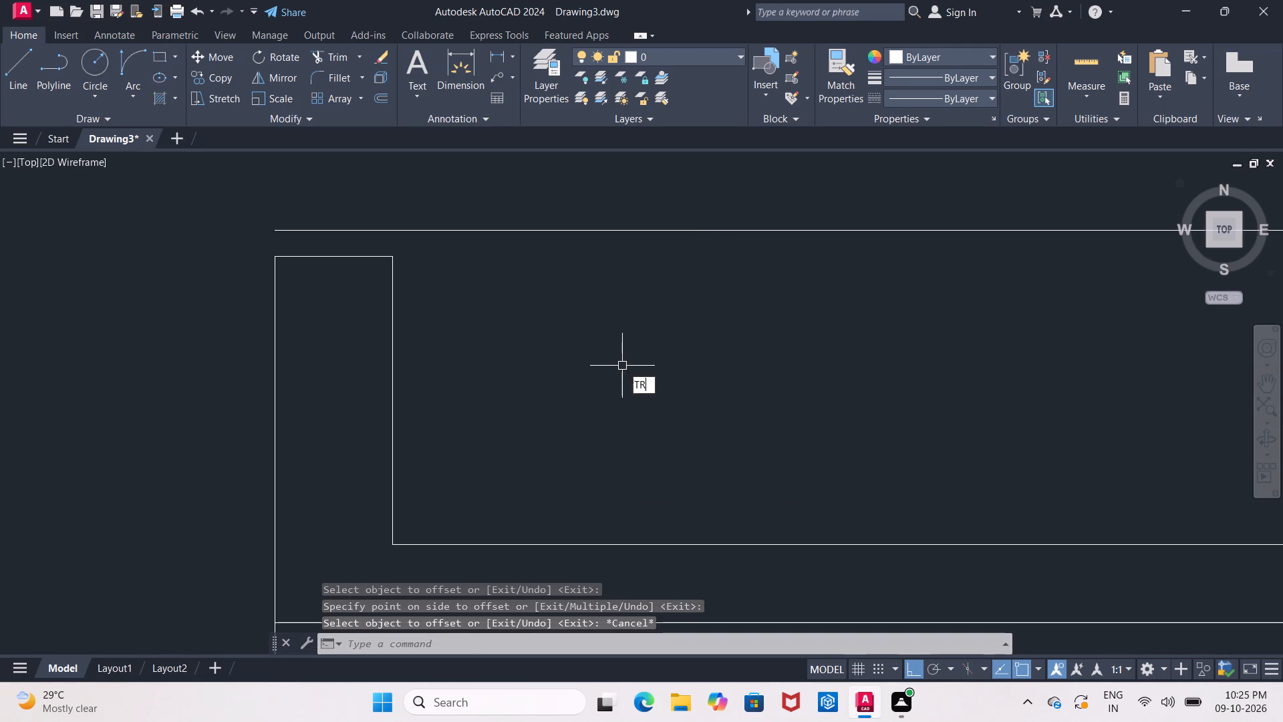
key(Return)
click(365, 260)
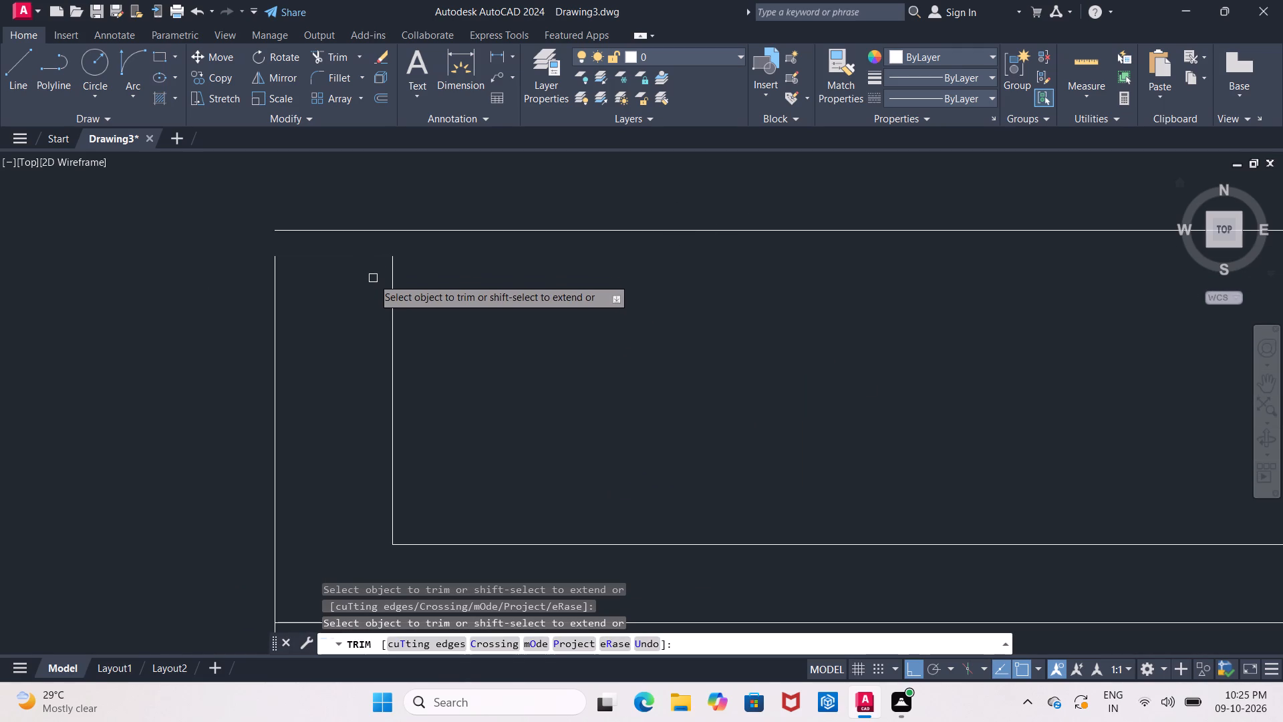
key(Escape)
Extend the left parapet's inner and outer vertical lines up to the new offset line.
text(ex)
key(Return)
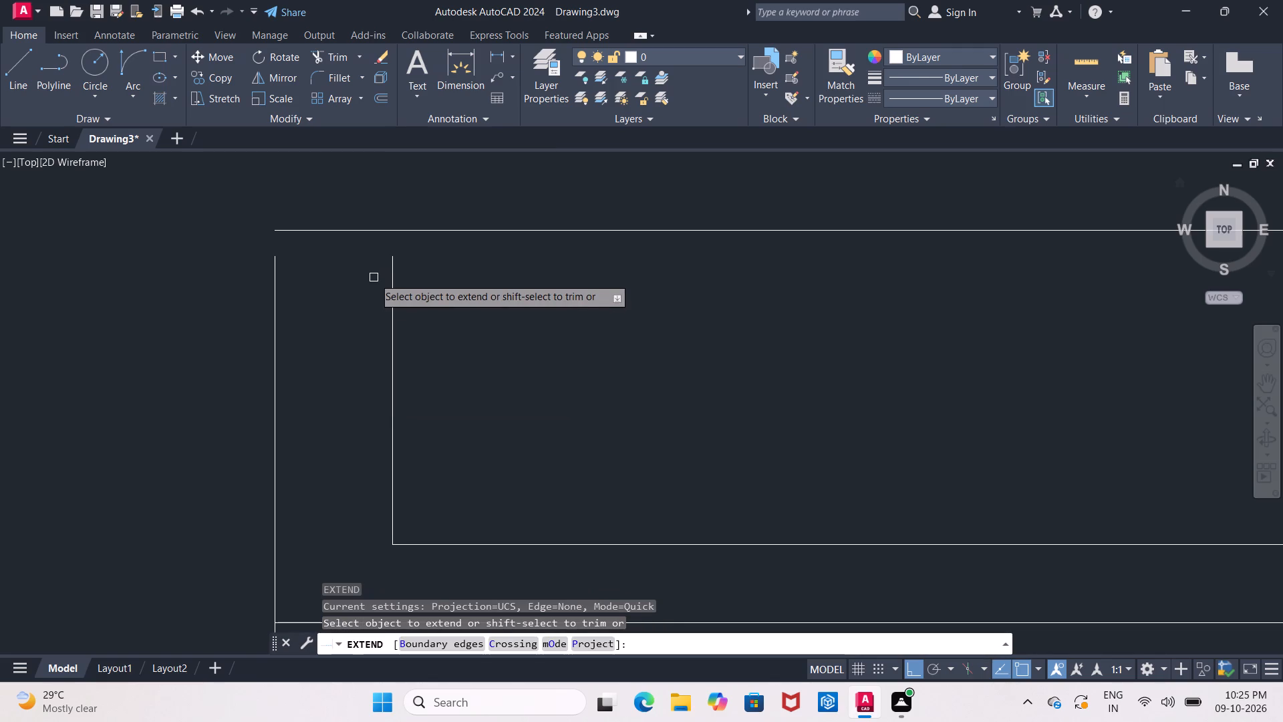
click(391, 288)
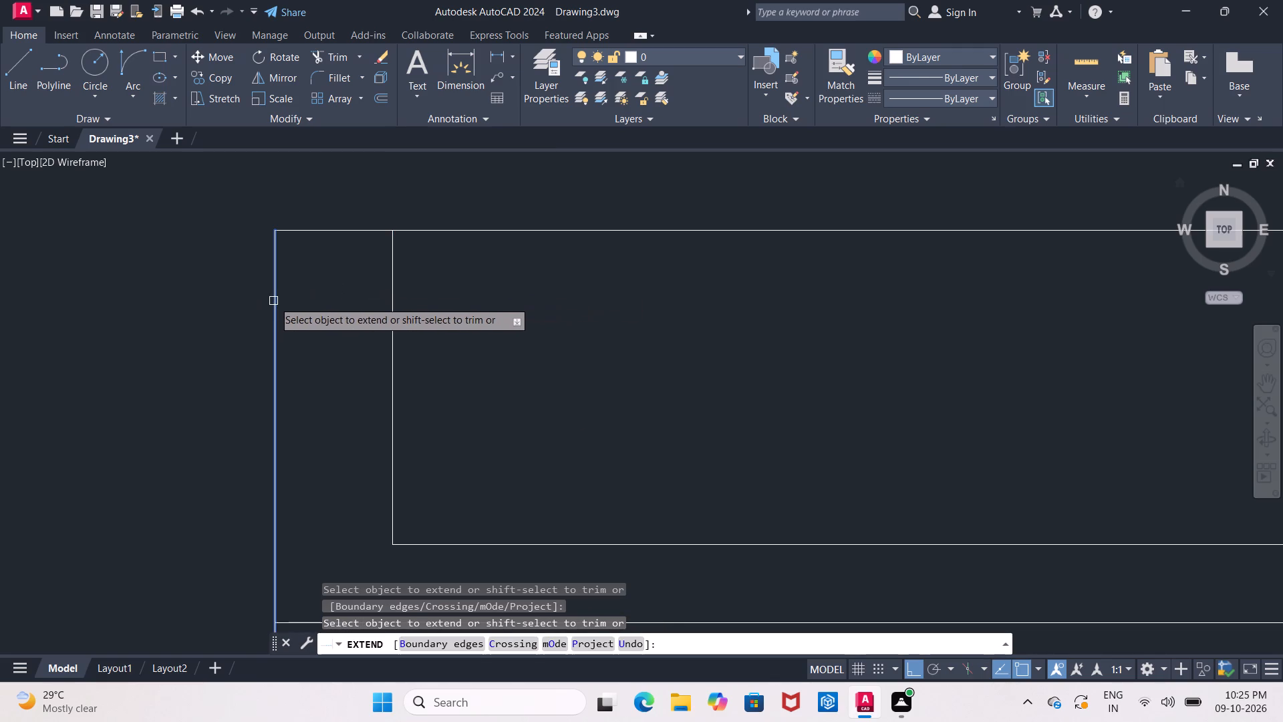
click(273, 301)
scroll(289, 303, down, 5)
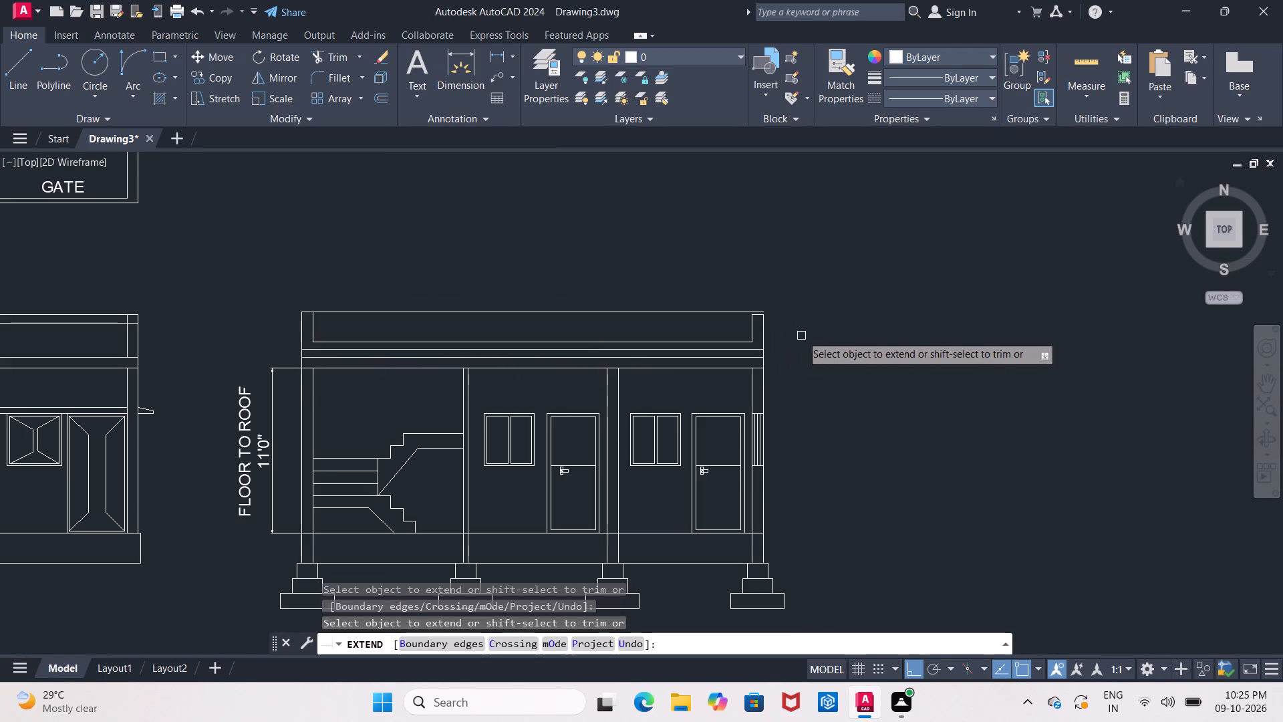
scroll(801, 334, up, 3)
middle_drag(748, 309, 782, 340)
key(Escape)
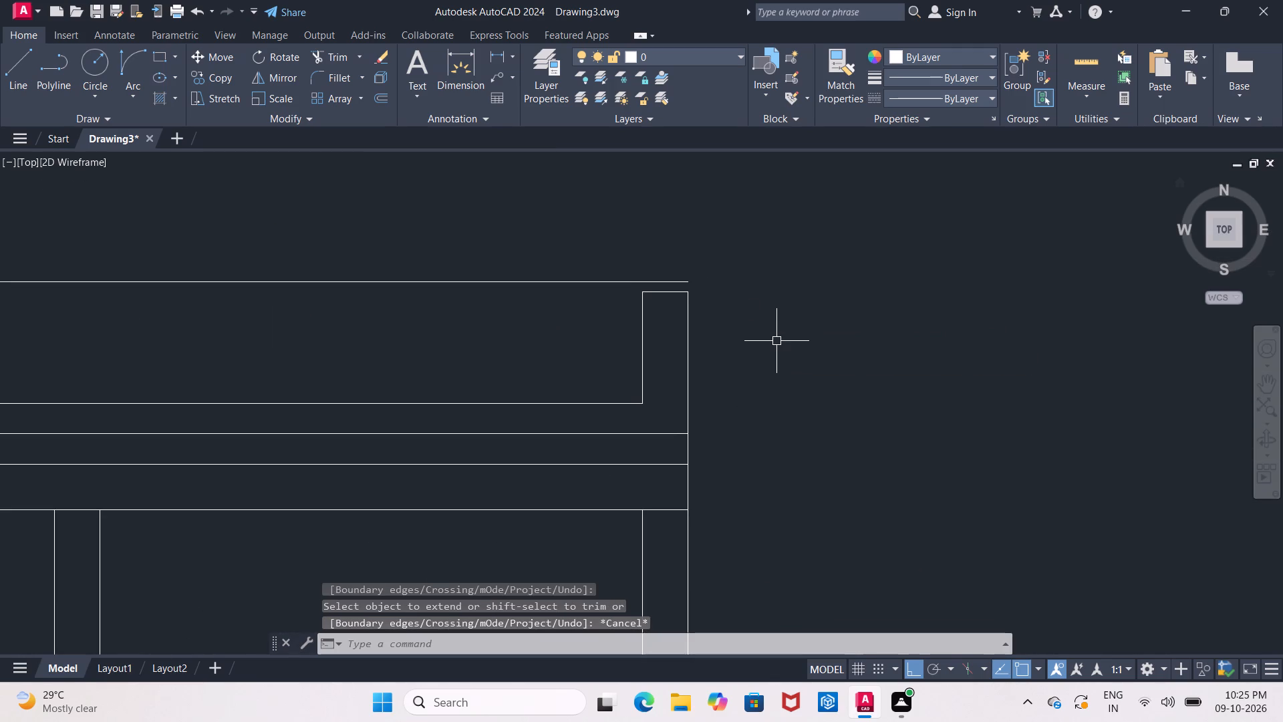
Trim away the old top line of the section's right parapet.
text(tr)
key(Return)
key(Return)
scroll(730, 330, up, 3)
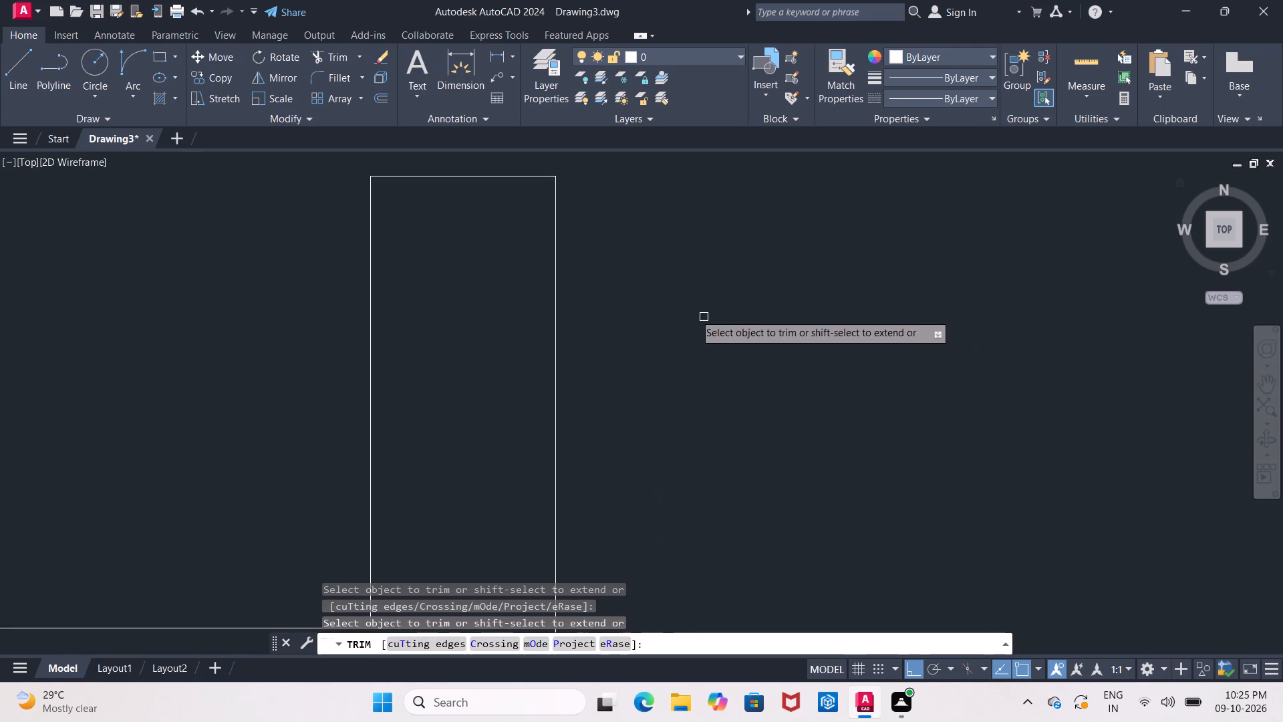
scroll(505, 268, down, 2)
middle_drag(504, 271, 508, 297)
click(501, 259)
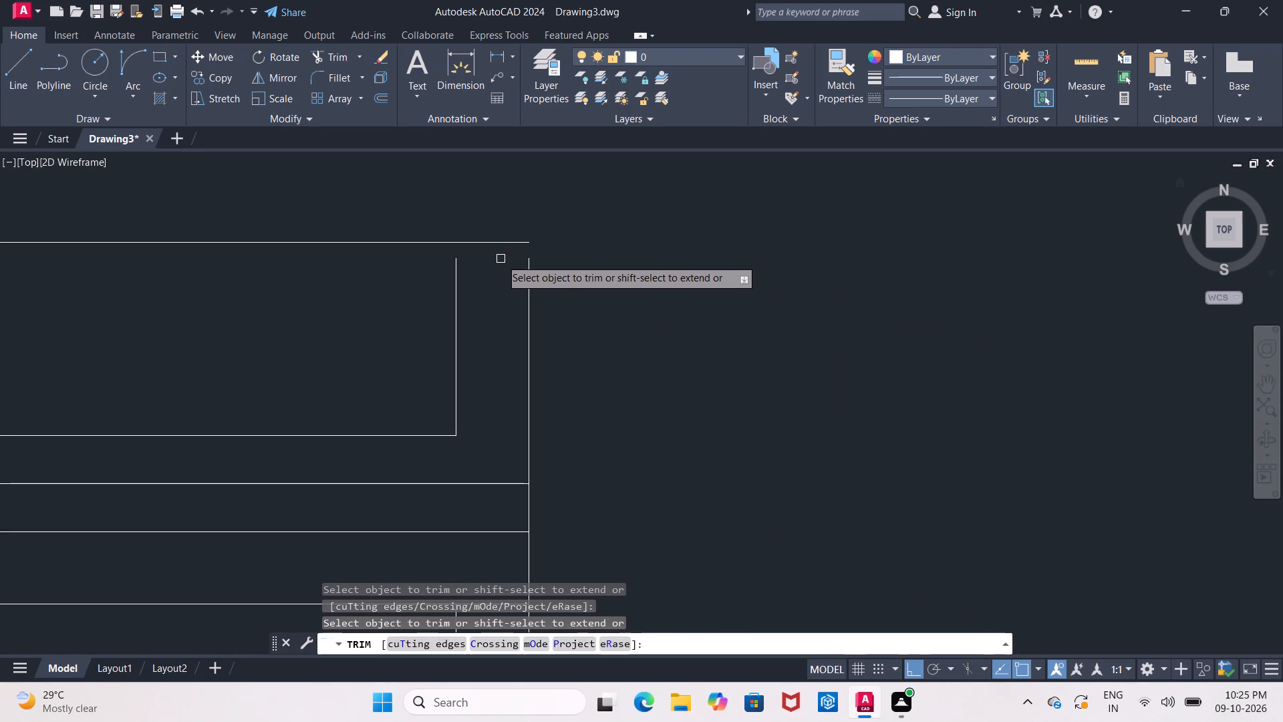
key(Escape)
Extend the right parapet's inner and outer vertical lines up to the new offset line.
key(e)
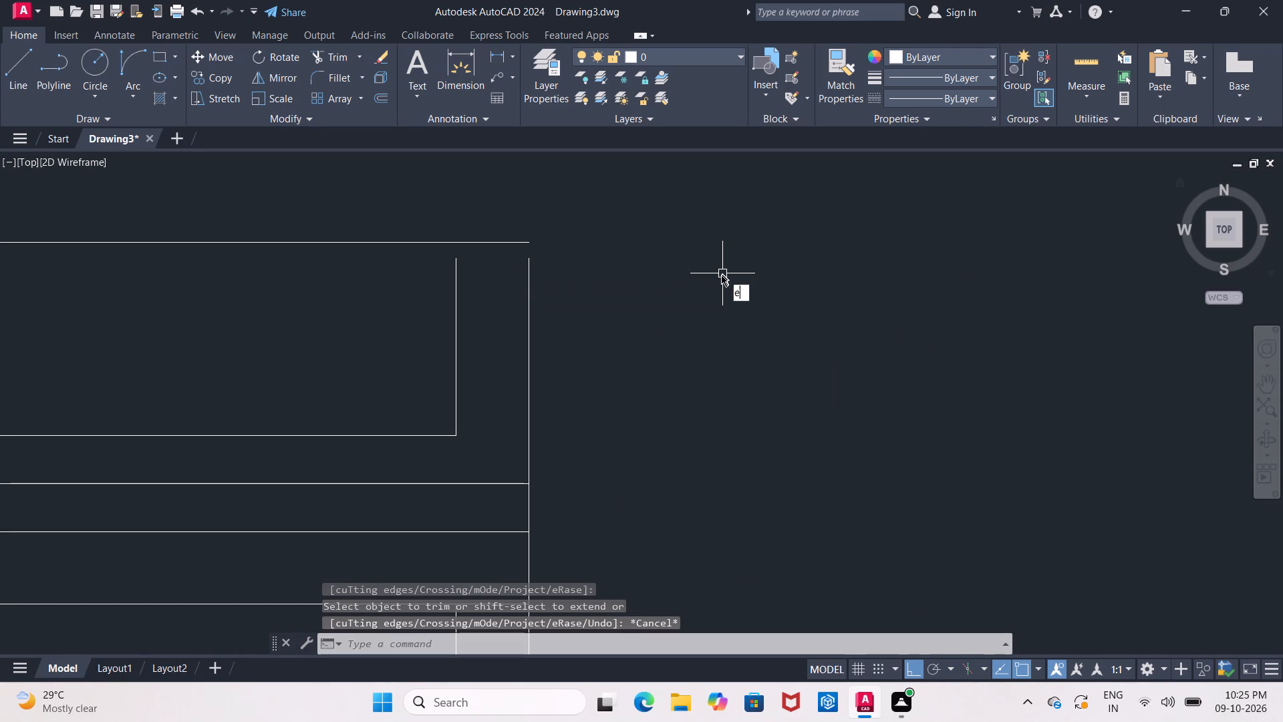
key(x)
key(Return)
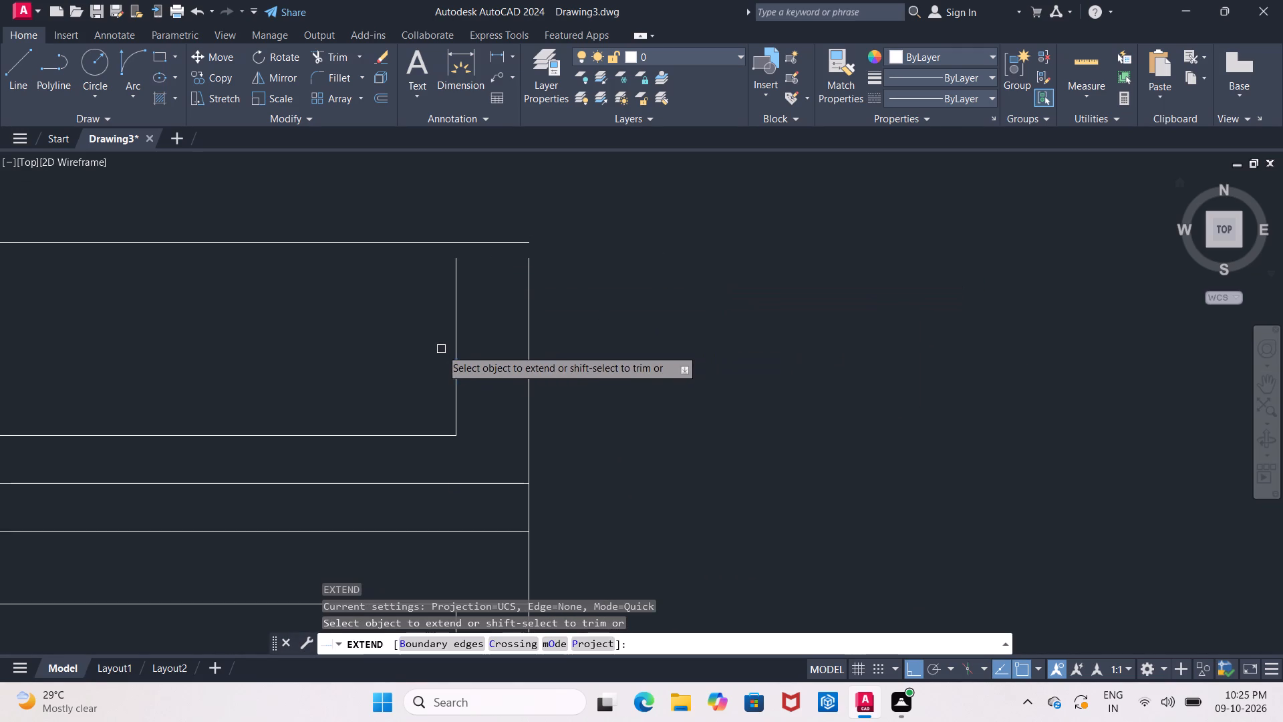
click(457, 336)
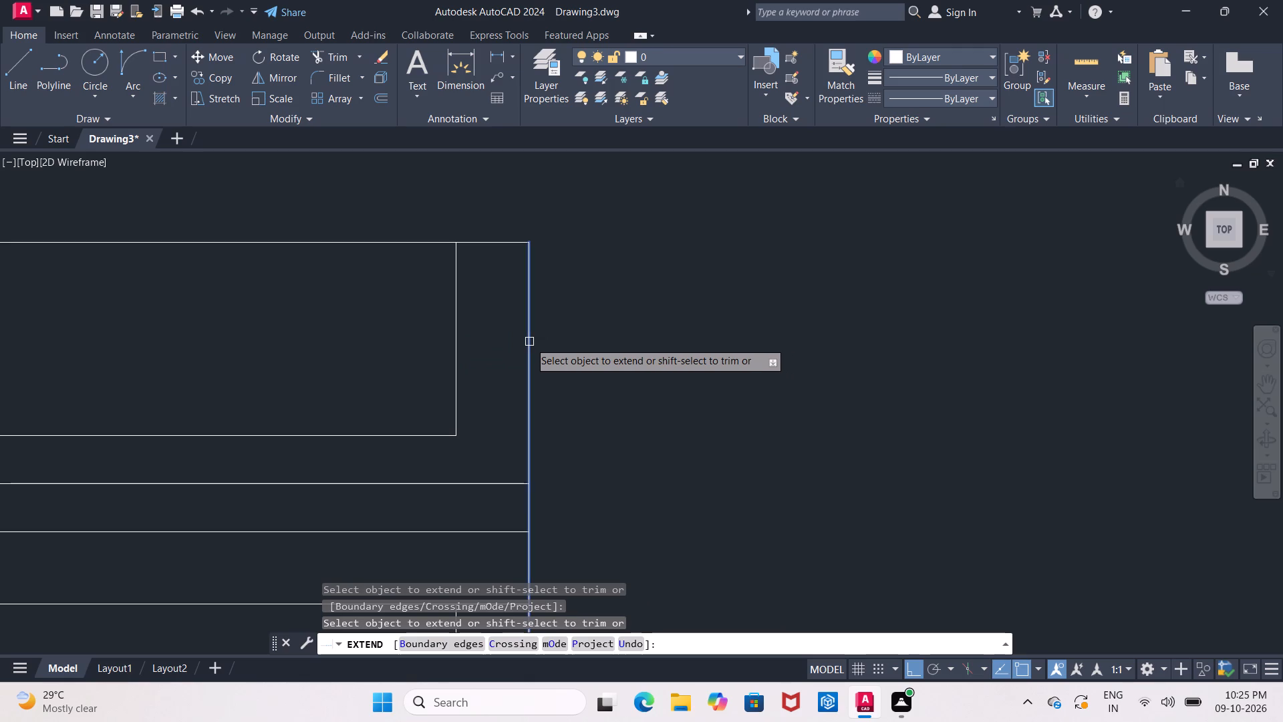
click(529, 342)
scroll(499, 352, down, 3)
middle_drag(525, 354, 1175, 350)
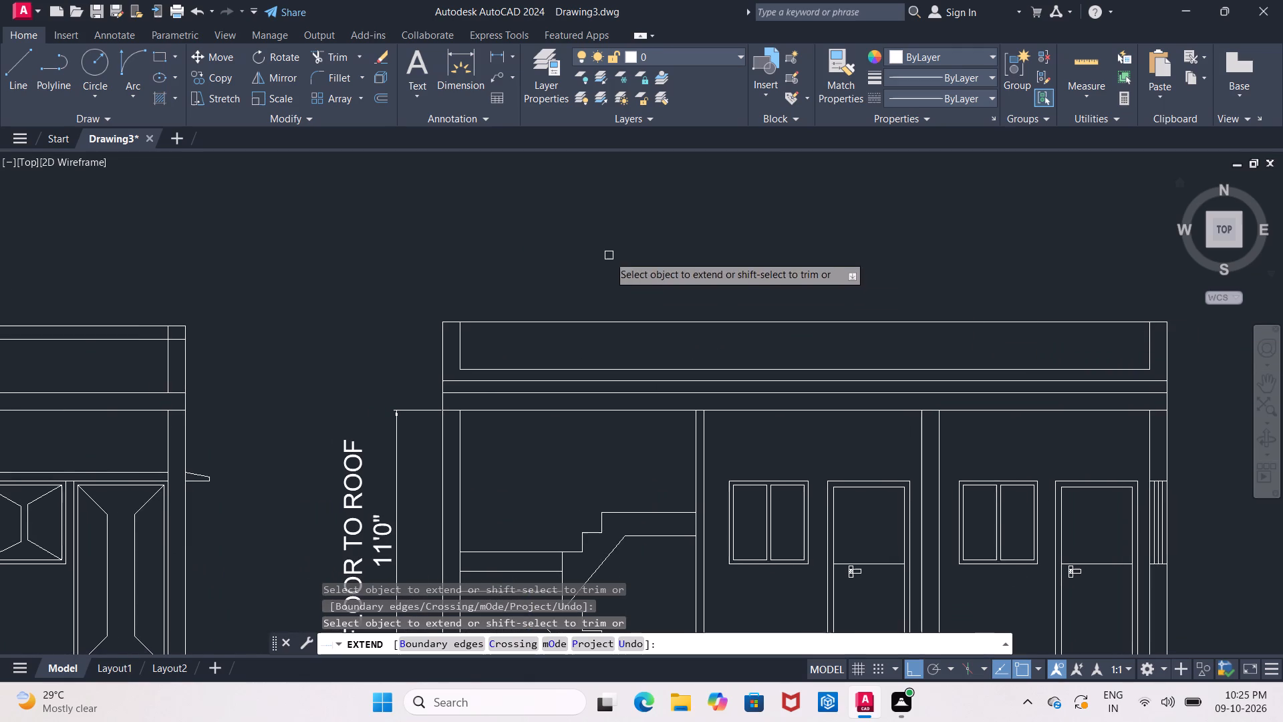
scroll(610, 253, up, 1)
middle_drag(613, 251, 696, 234)
key(Escape)
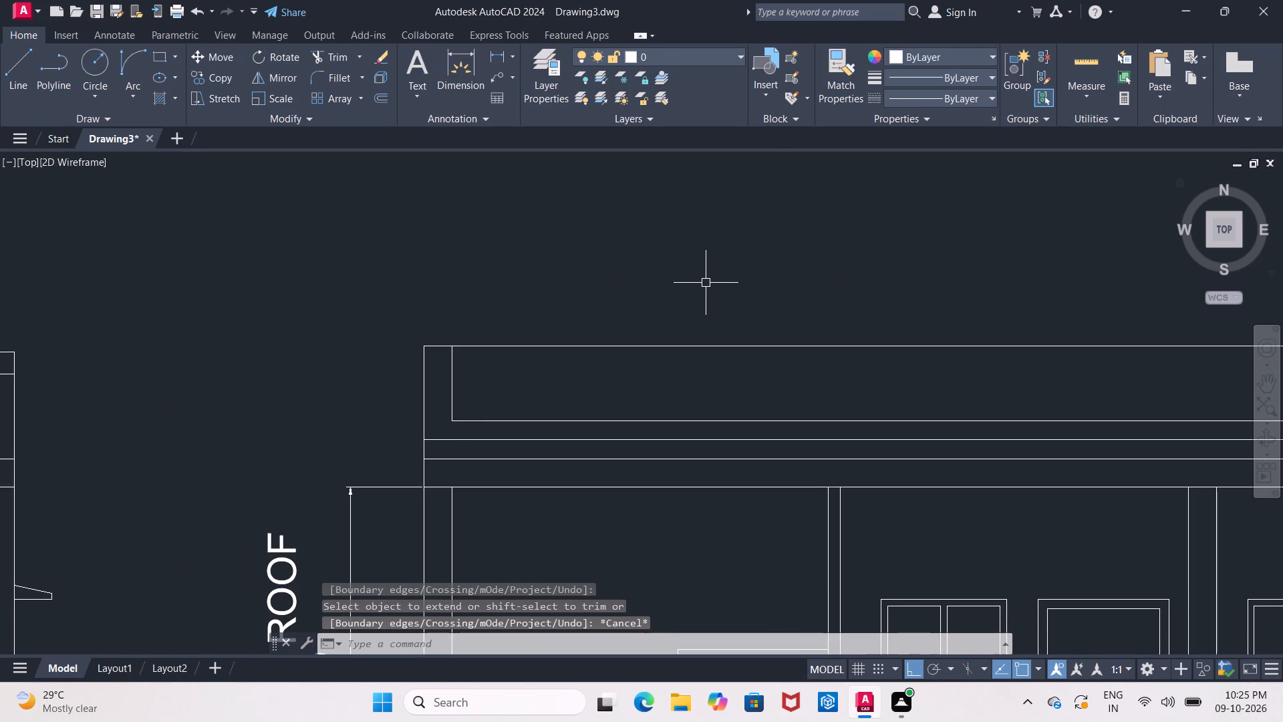
Trim the offset line where it spans the open roof between the left and right parapets.
text(tr)
key(Return)
key(Return)
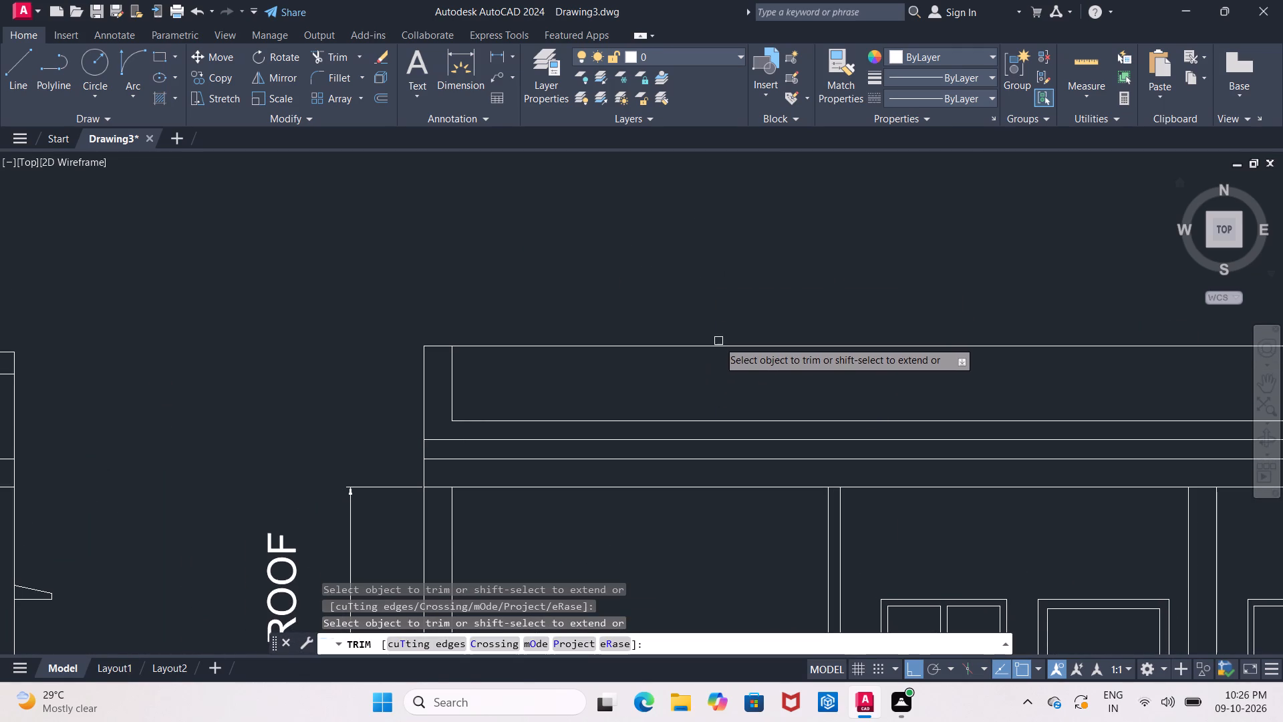
drag(724, 282, 732, 364)
scroll(732, 360, down, 1)
middle_drag(734, 353, 755, 325)
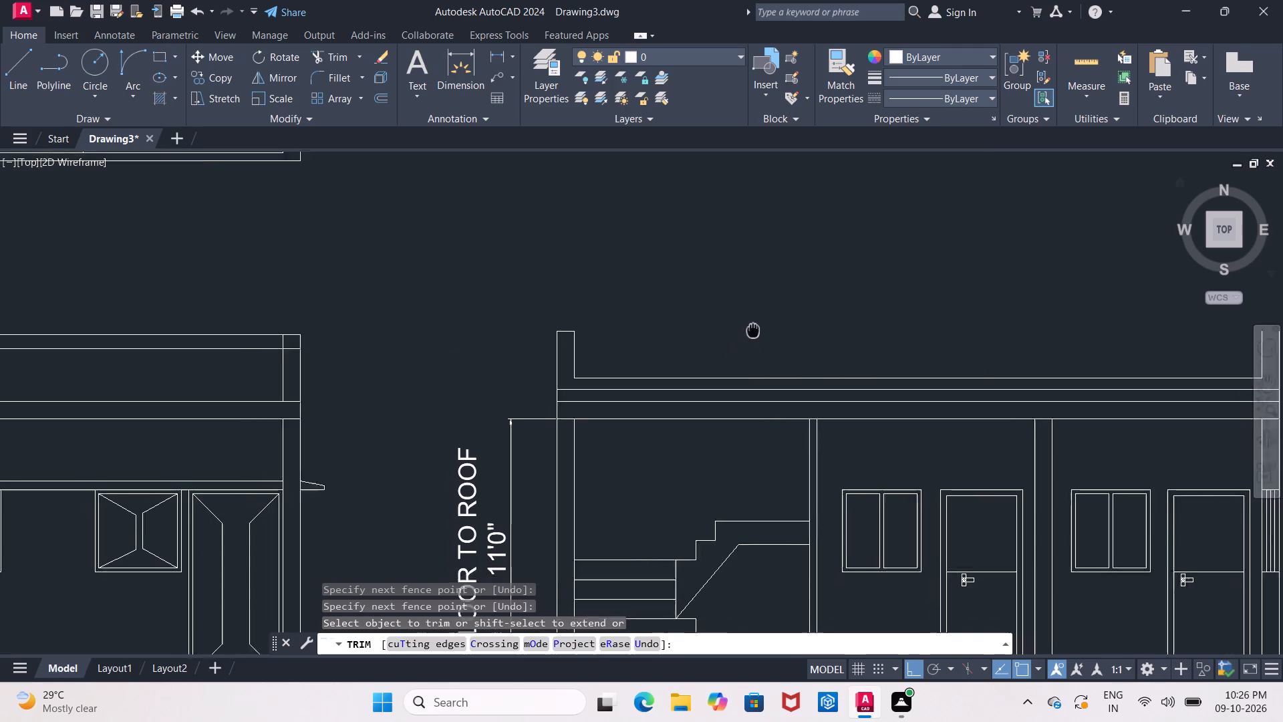
middle_drag(755, 325, 758, 308)
scroll(701, 316, up, 1)
middle_drag(701, 316, 709, 321)
key(Escape)
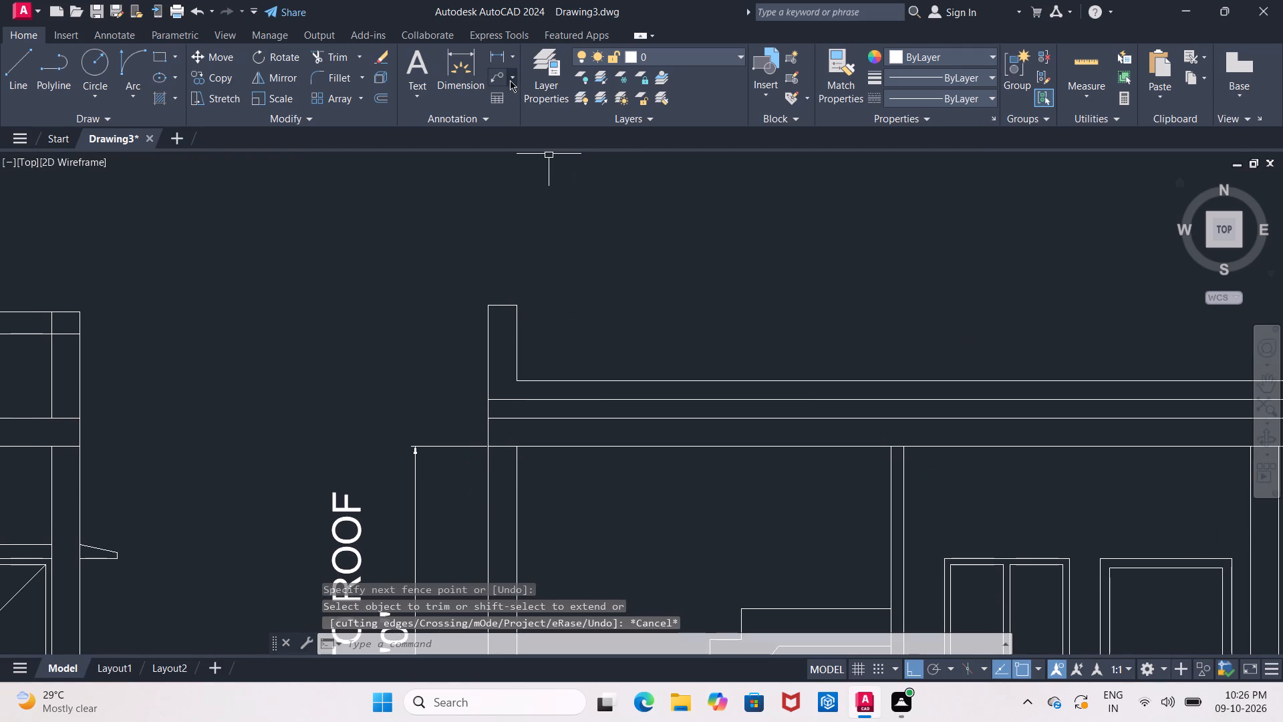
Add a vertical linear dimension from the left parapet's outer top corner to the lower slab line, placed outside the wall.
click(500, 58)
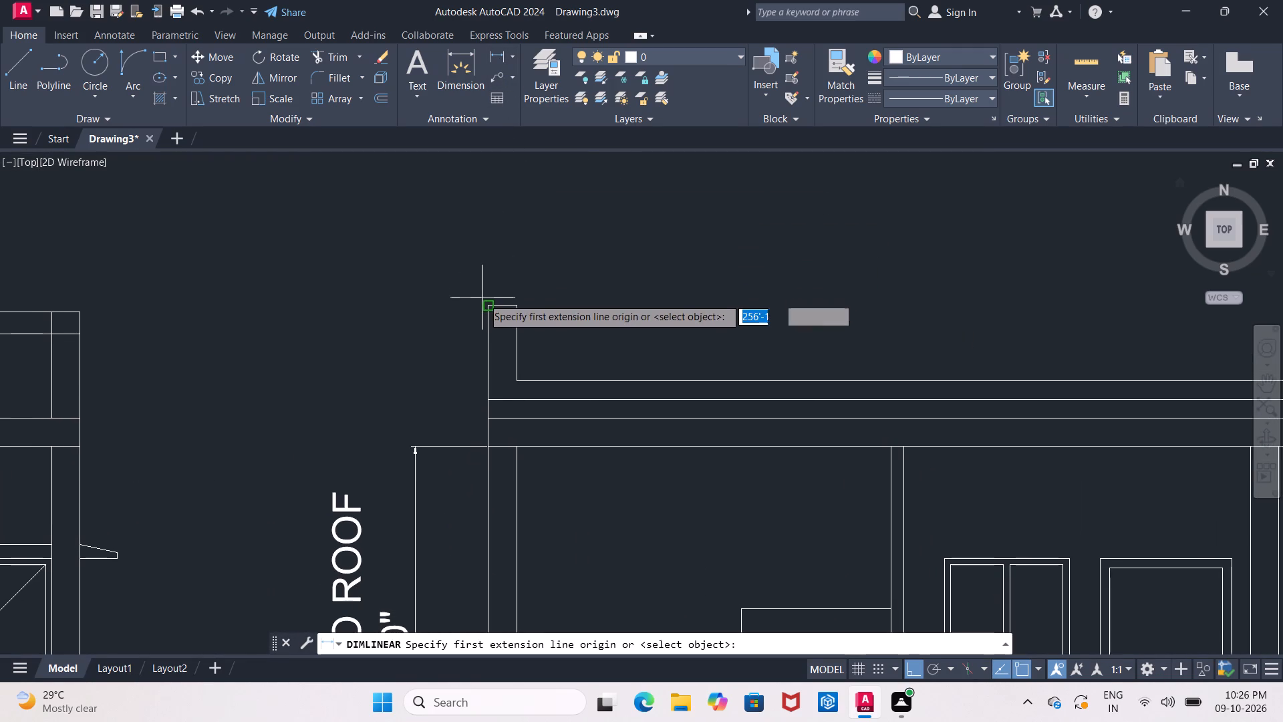
click(486, 302)
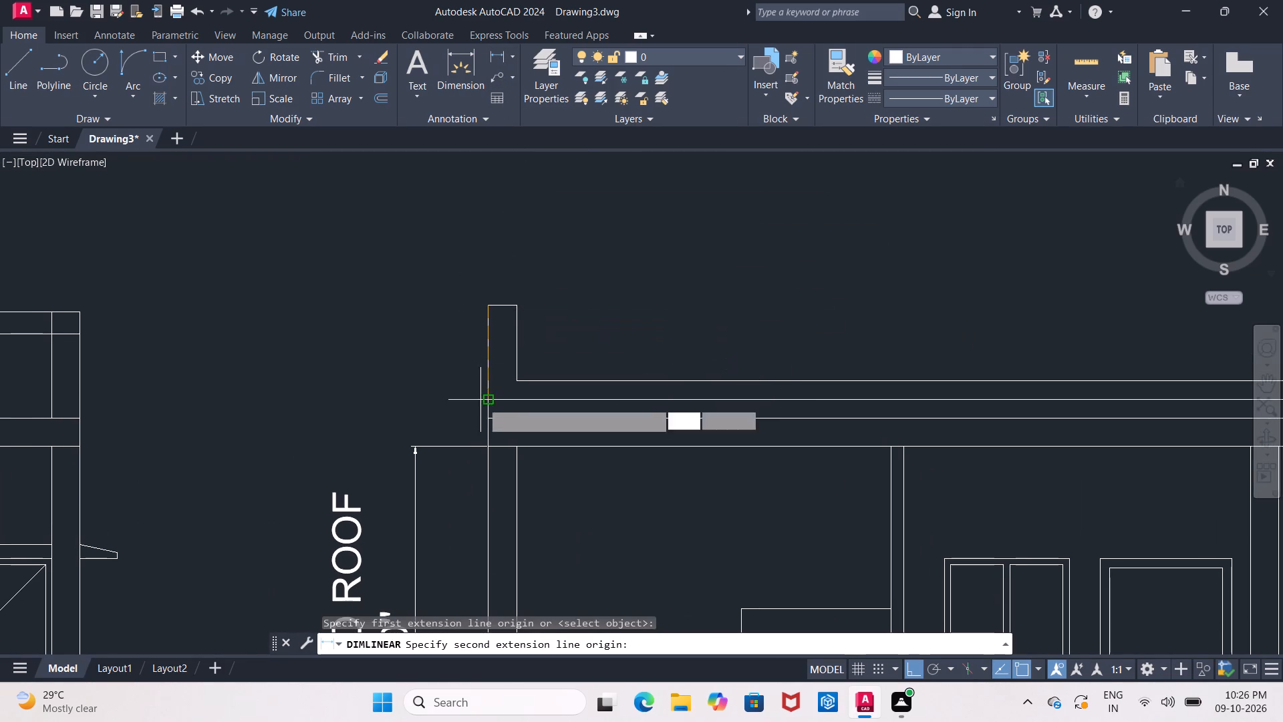
click(489, 414)
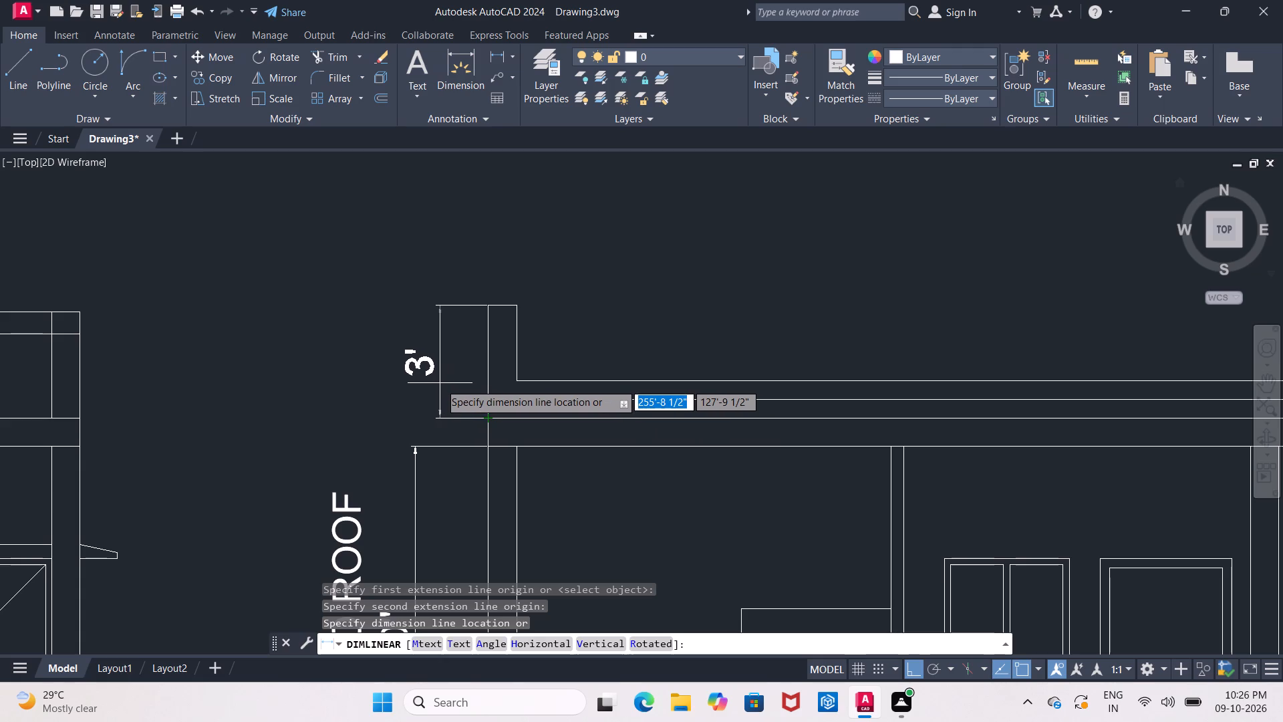
click(440, 383)
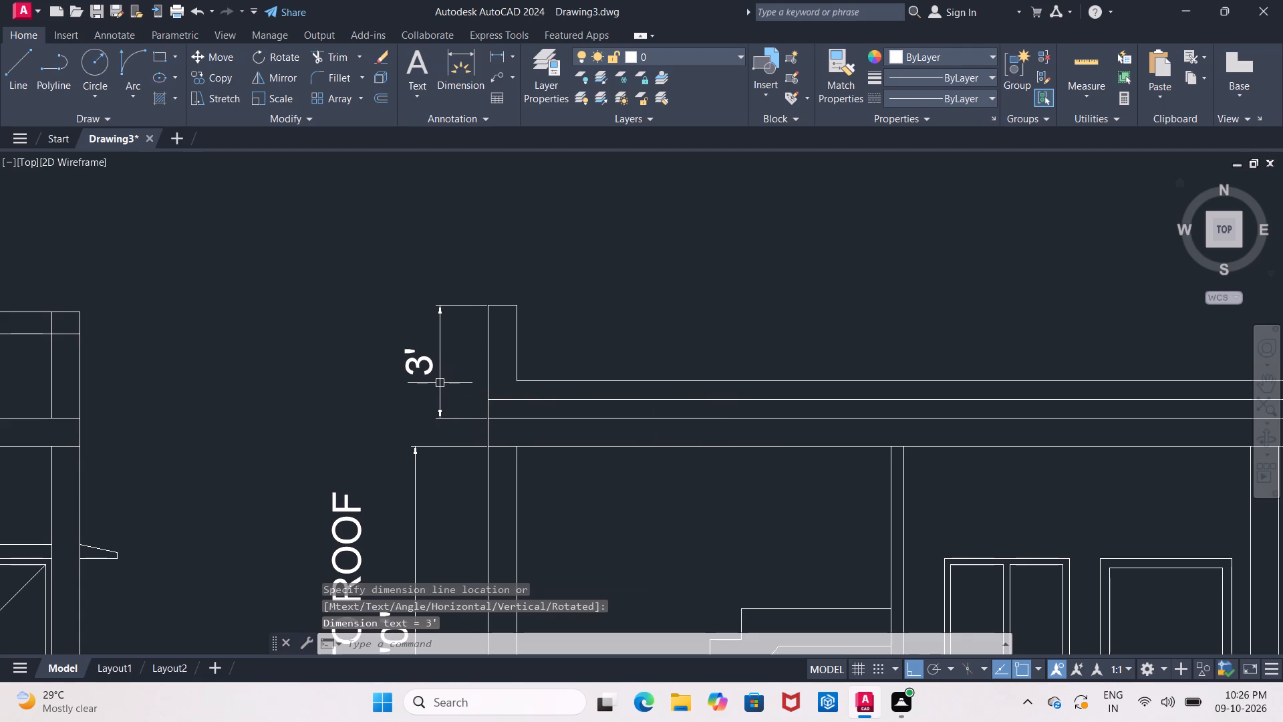
key(Escape)
Draw a horizontal line closing the top of the right parapet between its inner and outer vertical lines.
scroll(441, 383, down, 3)
middle_drag(442, 383, 442, 352)
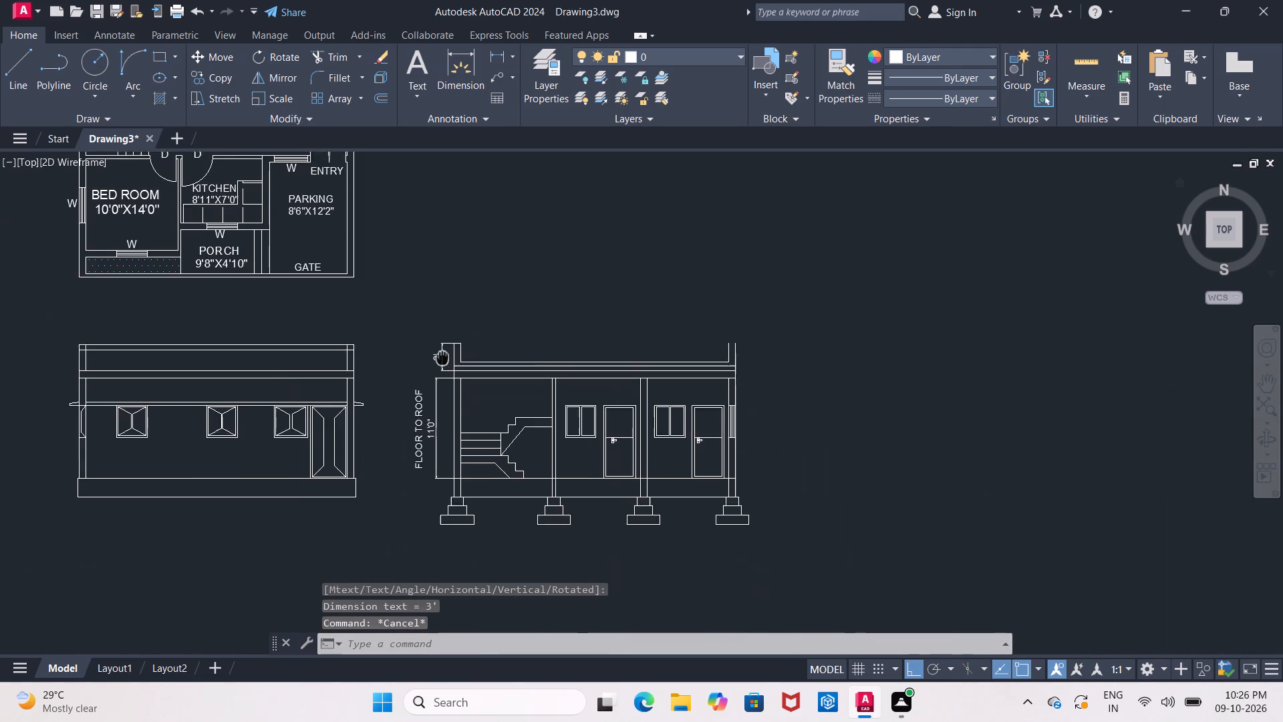
middle_drag(442, 352, 445, 336)
scroll(652, 333, up, 2)
middle_drag(611, 325, 411, 295)
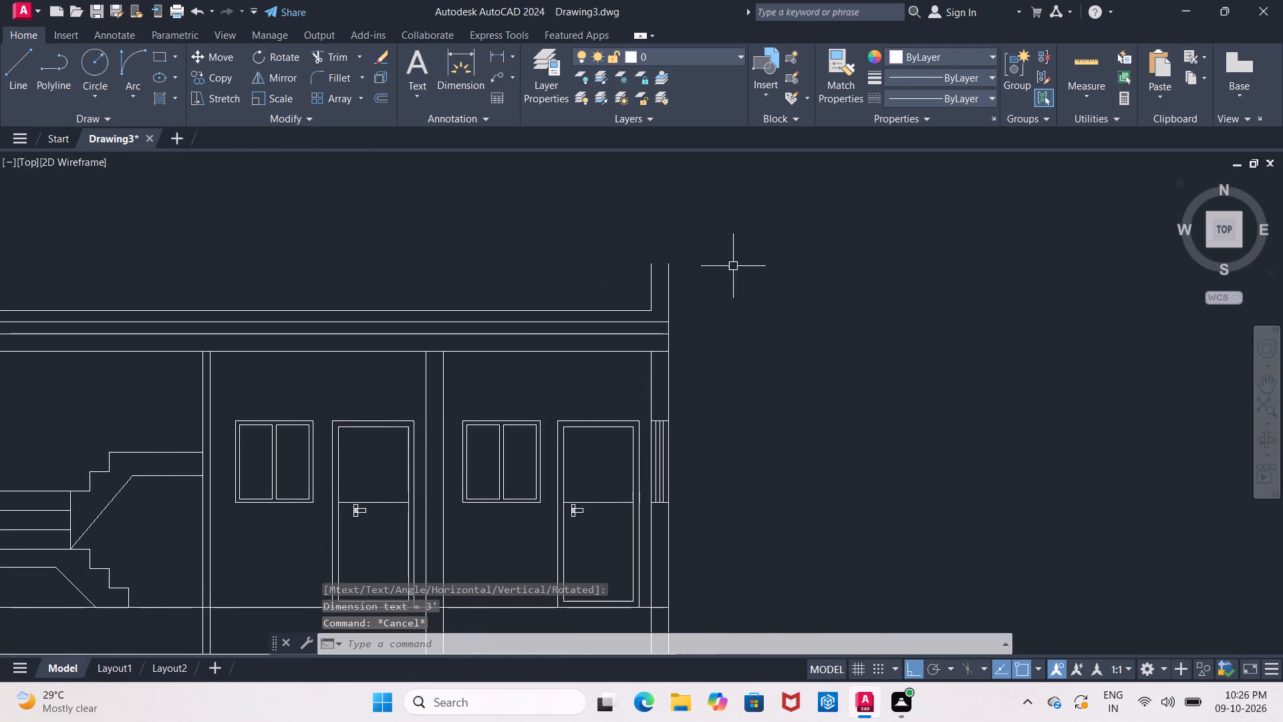
scroll(673, 263, up, 2)
click(22, 67)
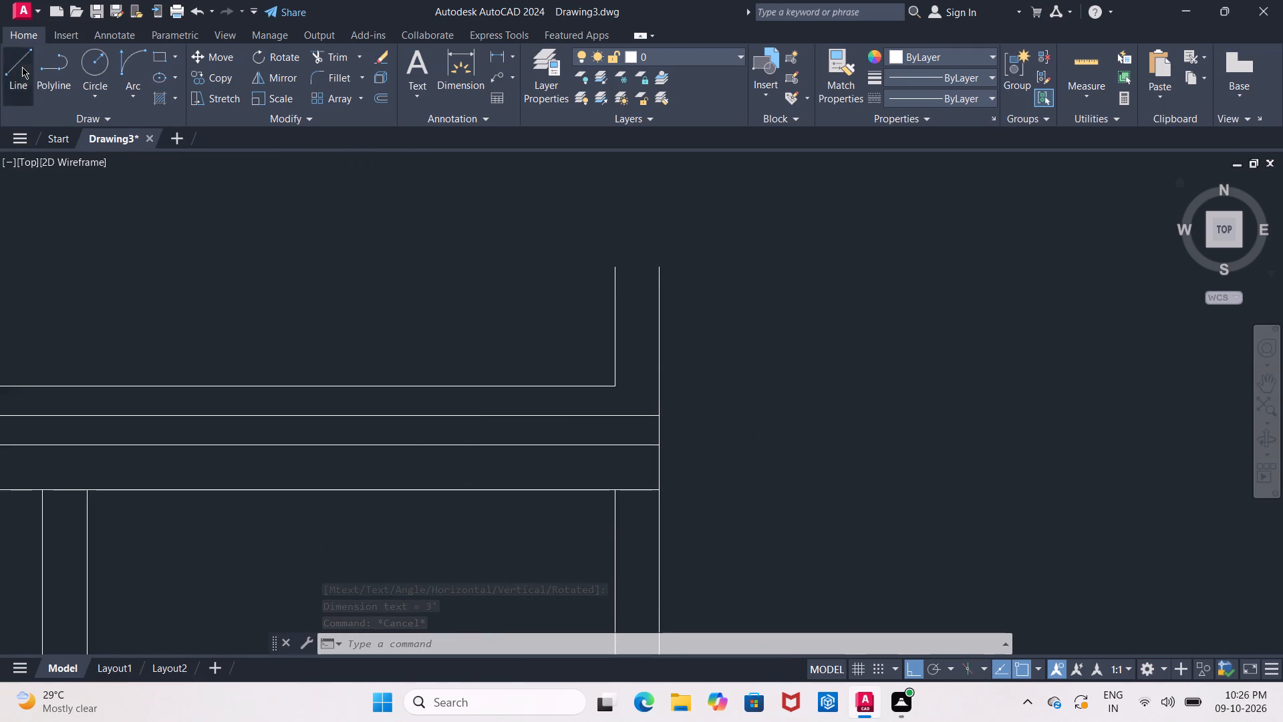
click(612, 269)
scroll(664, 273, up, 2)
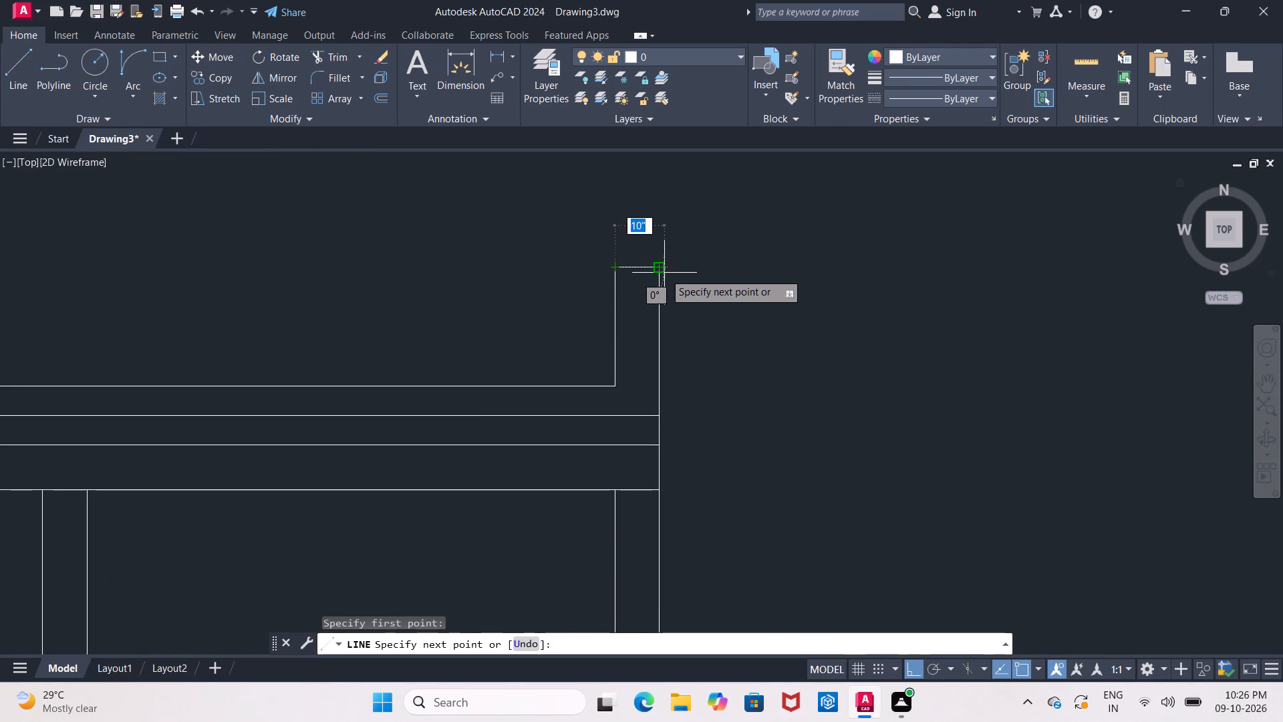
scroll(664, 273, up, 2)
click(620, 244)
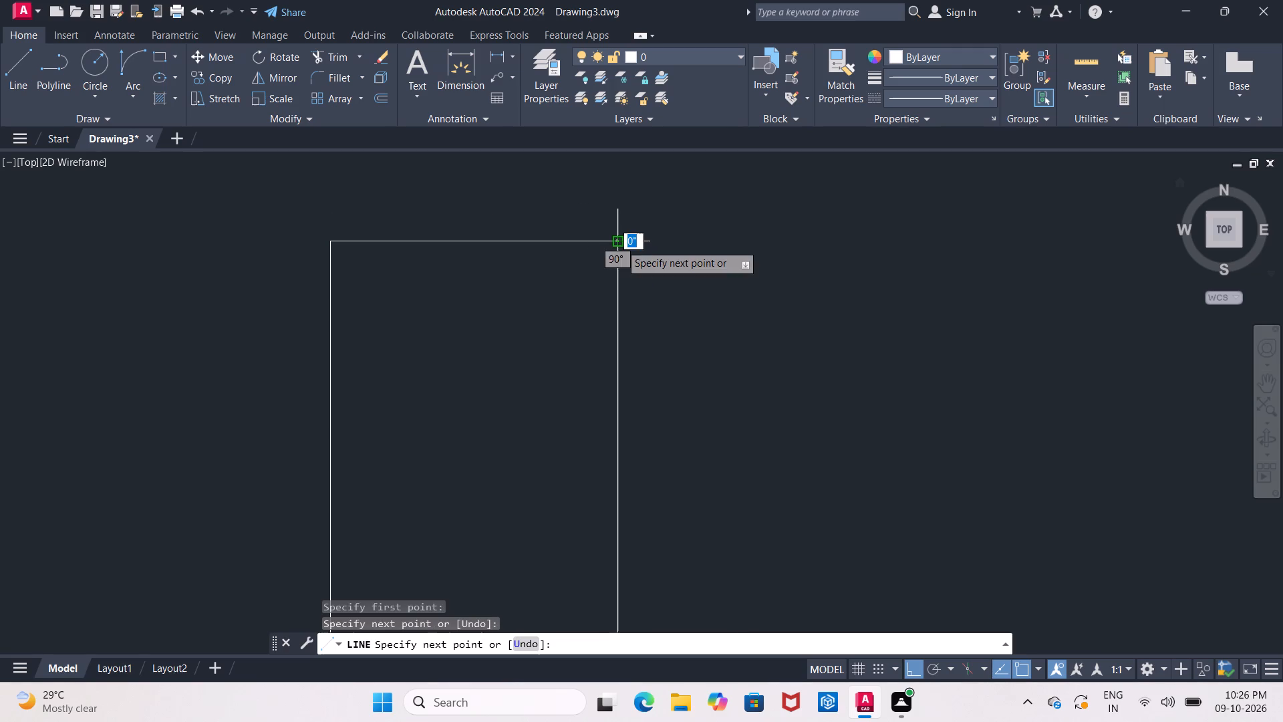
key(Escape)
Examine the whole building section and the plinth and footing below the floor-to-roof dimension.
scroll(620, 244, down, 6)
scroll(692, 295, down, 1)
middle_drag(692, 295, 964, 293)
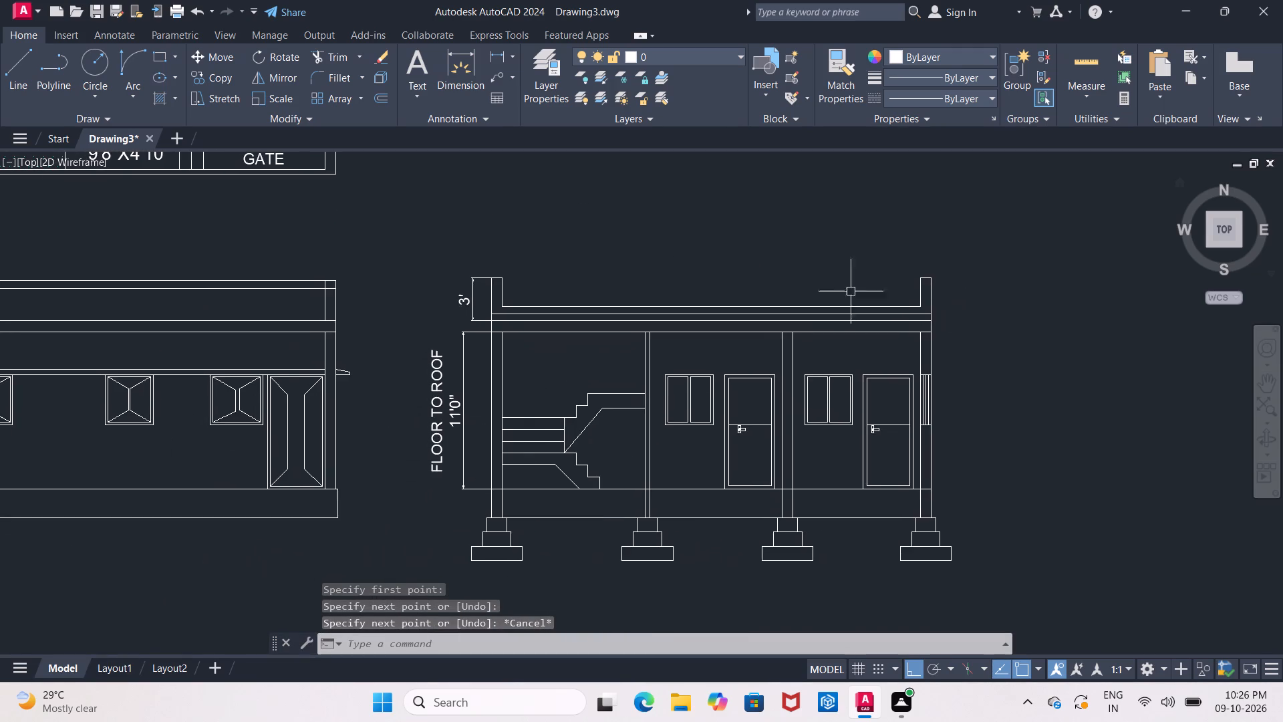
middle_drag(791, 272, 806, 219)
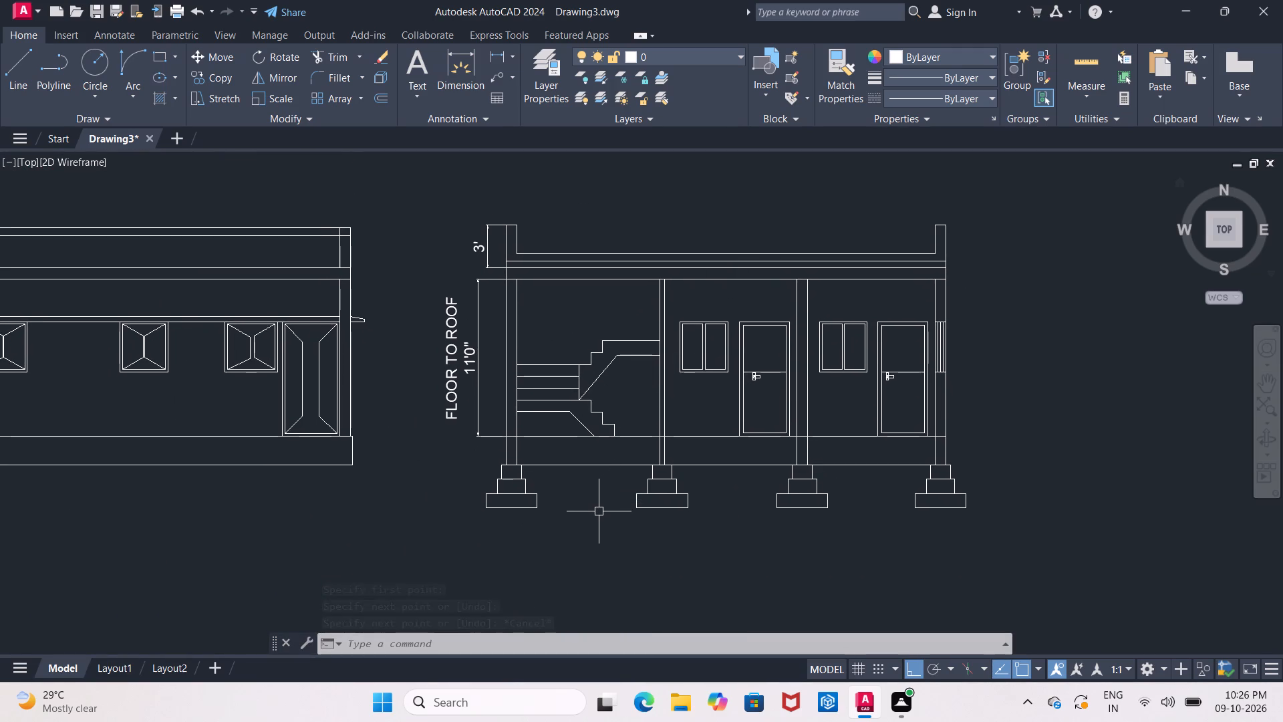
scroll(489, 453, up, 2)
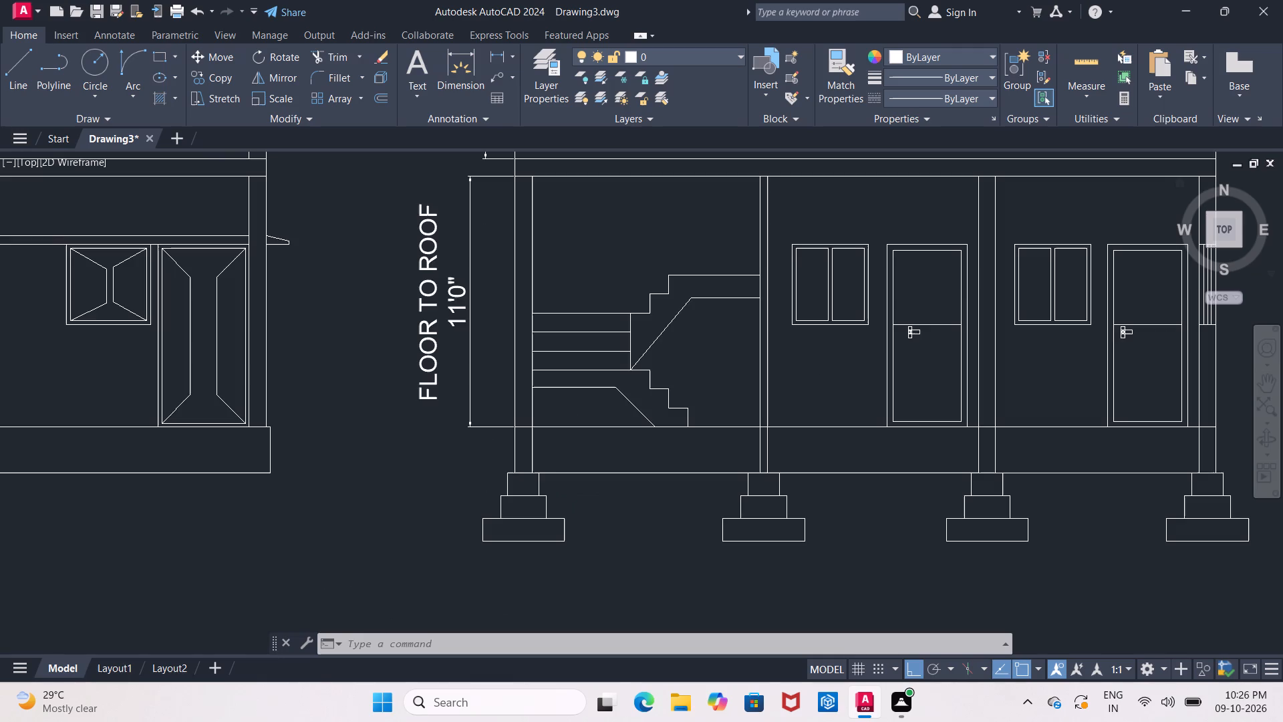
middle_drag(489, 451, 533, 405)
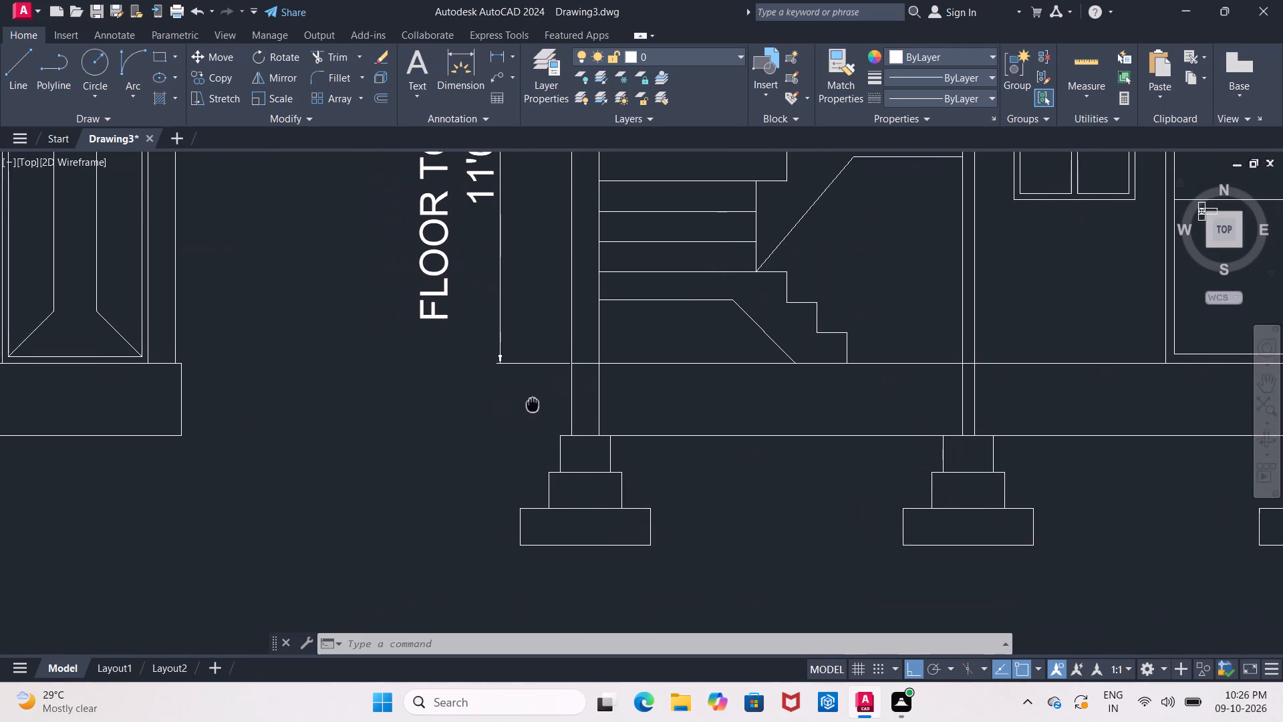
middle_drag(533, 405, 528, 420)
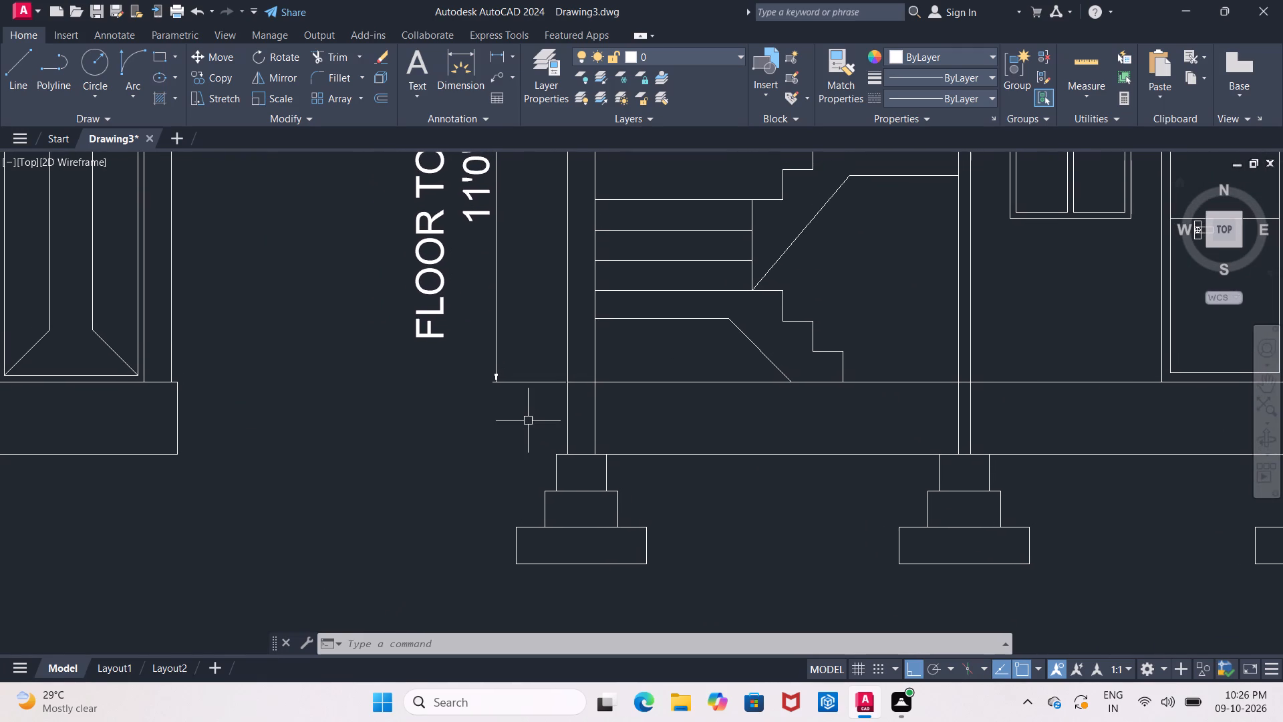
Offset the section's floor line 1'6" downward into the plinth.
middle_drag(528, 420, 496, 427)
scroll(496, 427, down, 1)
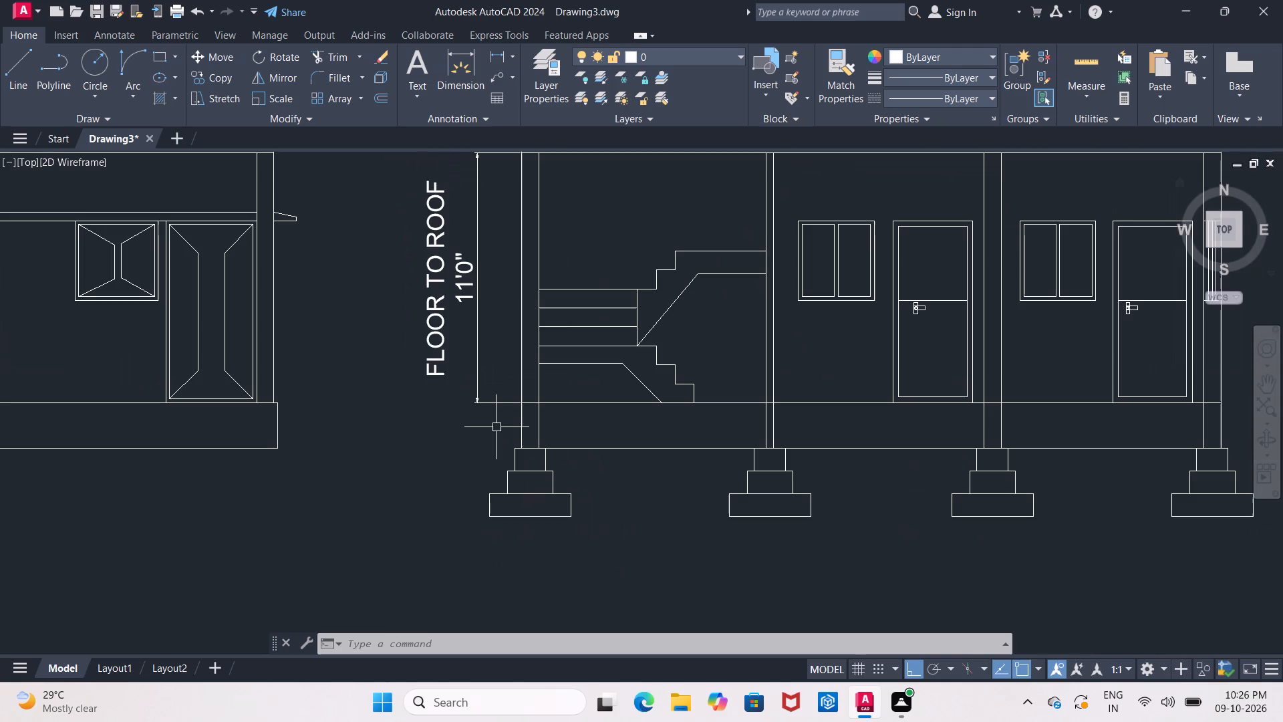
key(Escape)
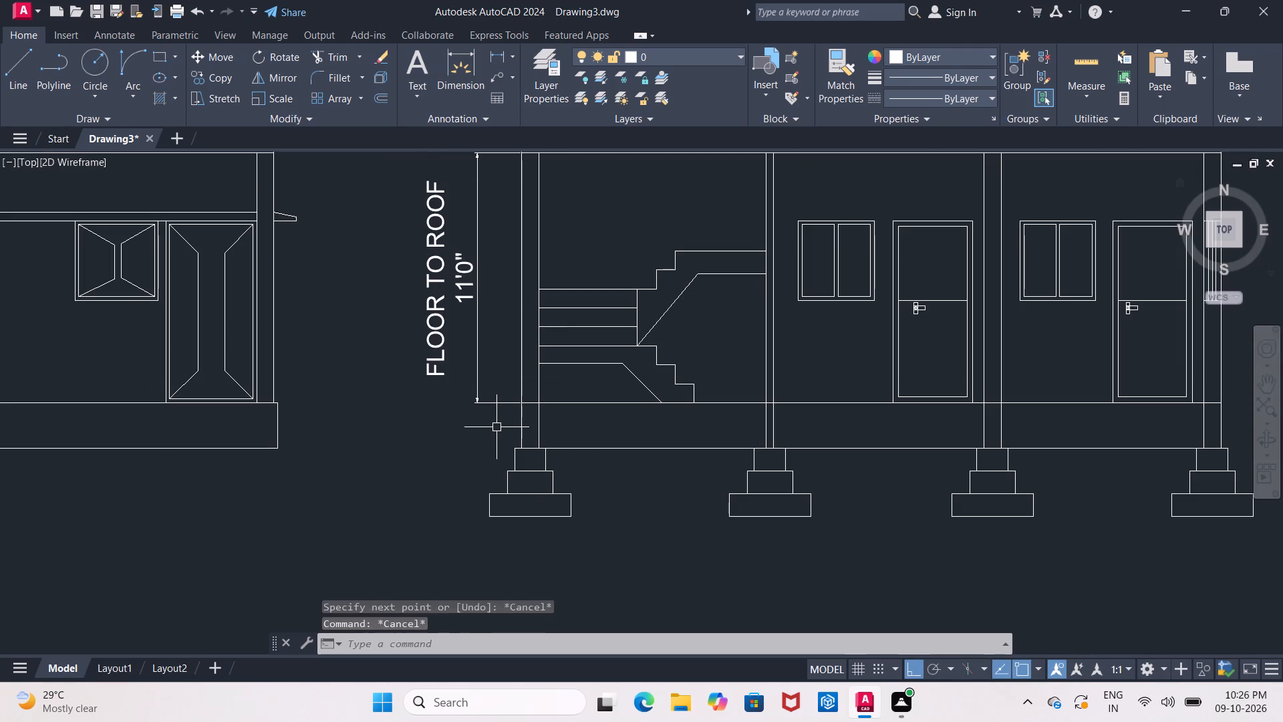
key(o)
key(Return)
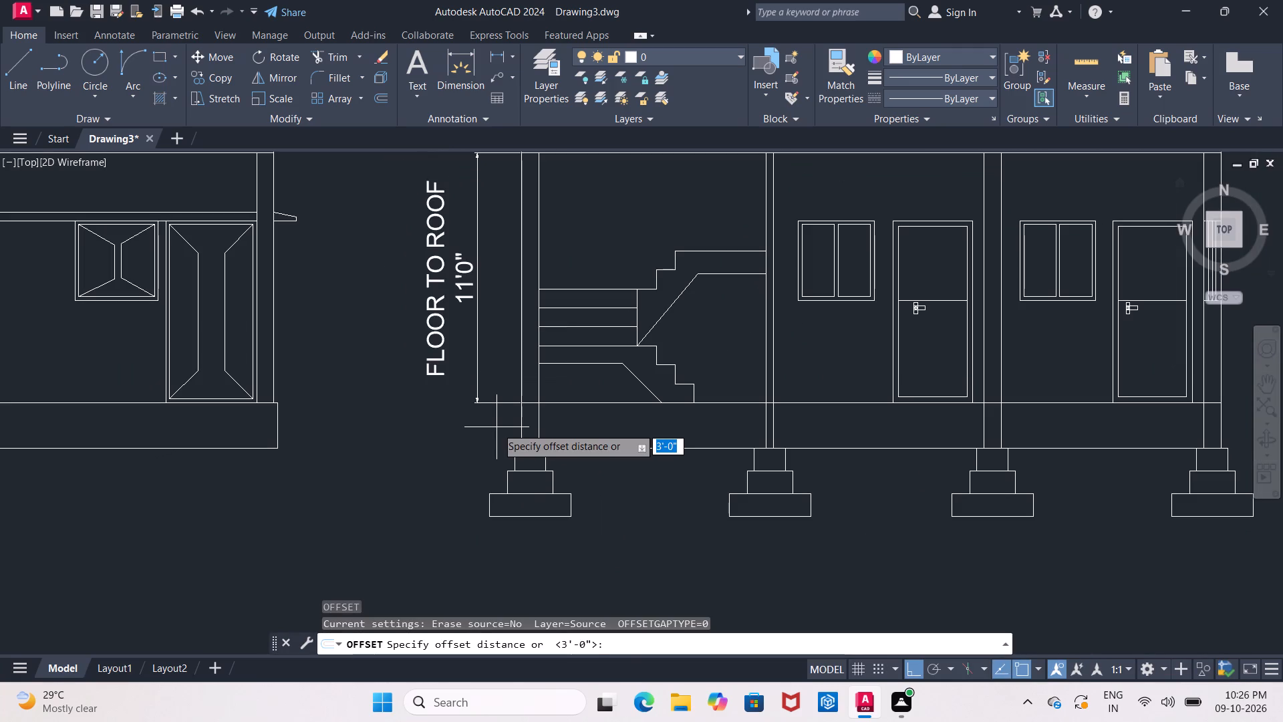
text(1'6)
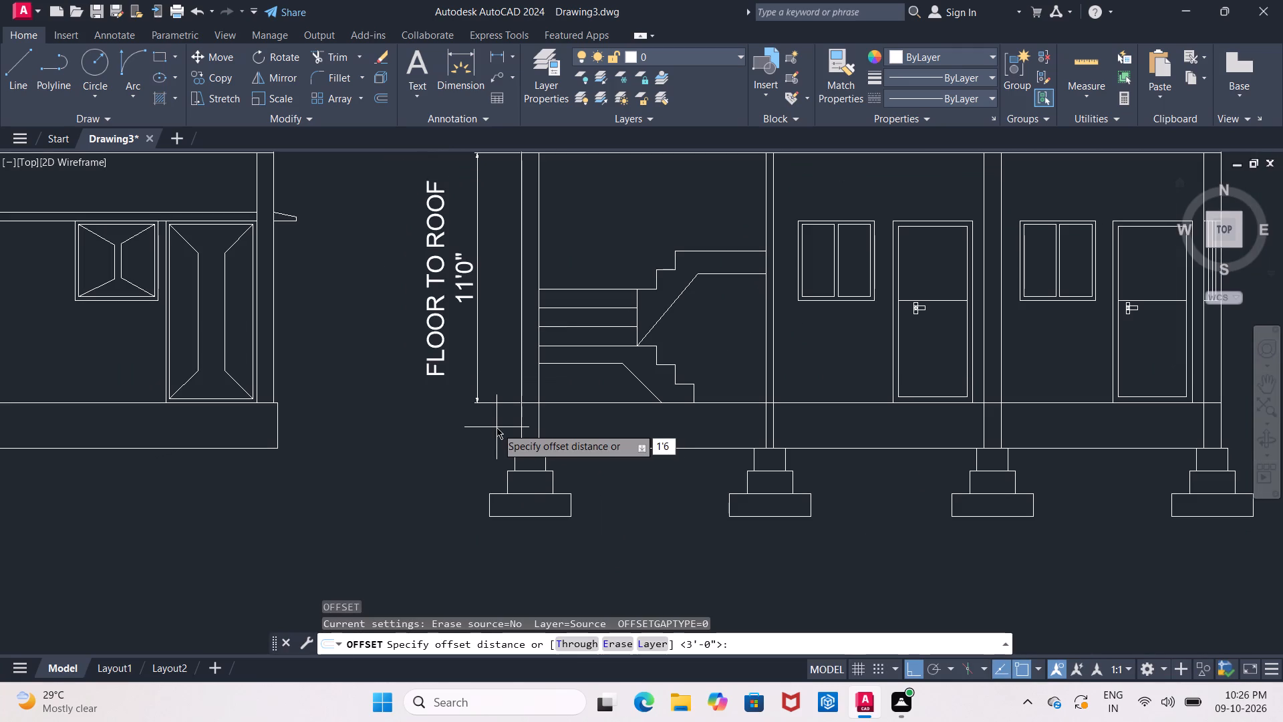
key(shift+quotedbl)
key(Return)
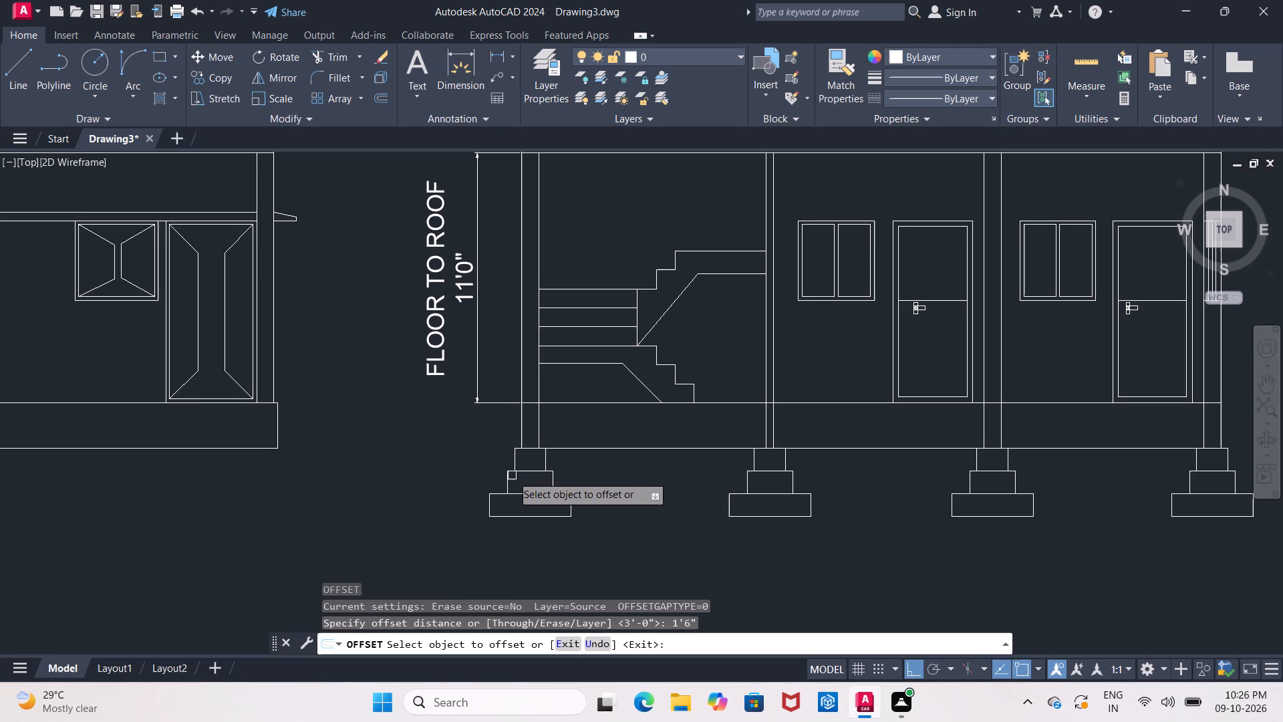
scroll(545, 427, up, 2)
middle_drag(547, 423, 544, 457)
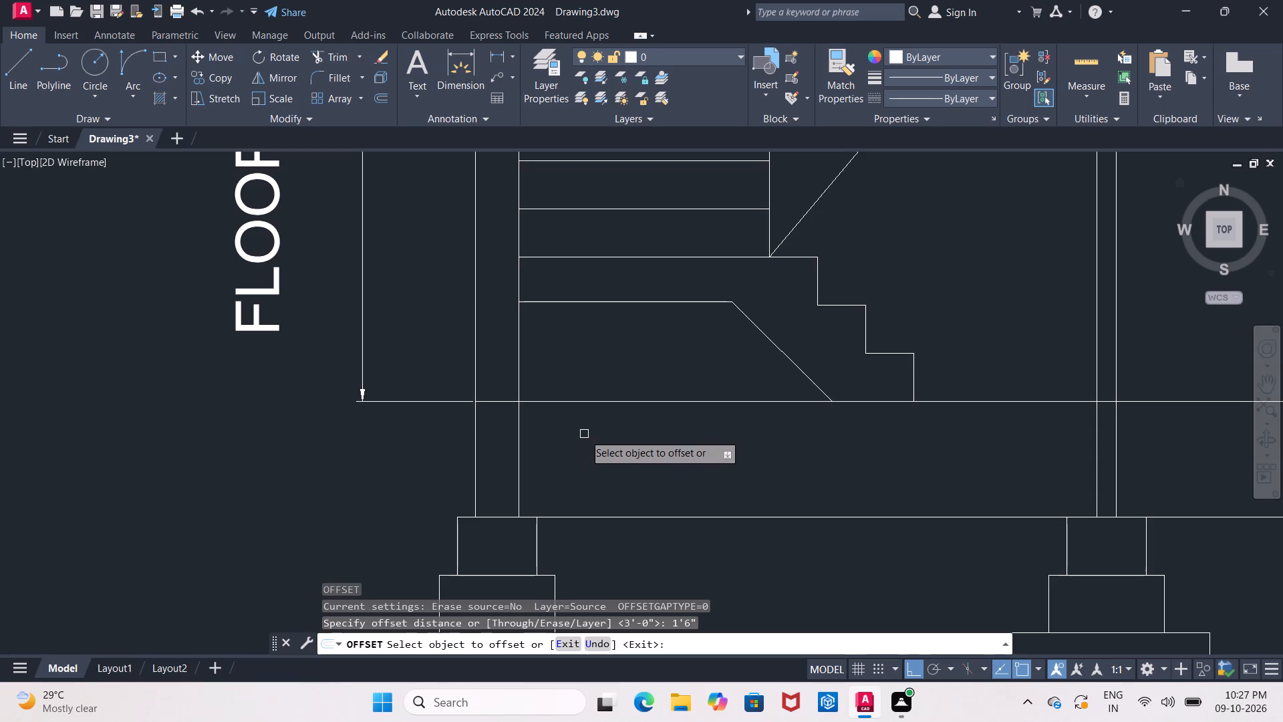
click(592, 404)
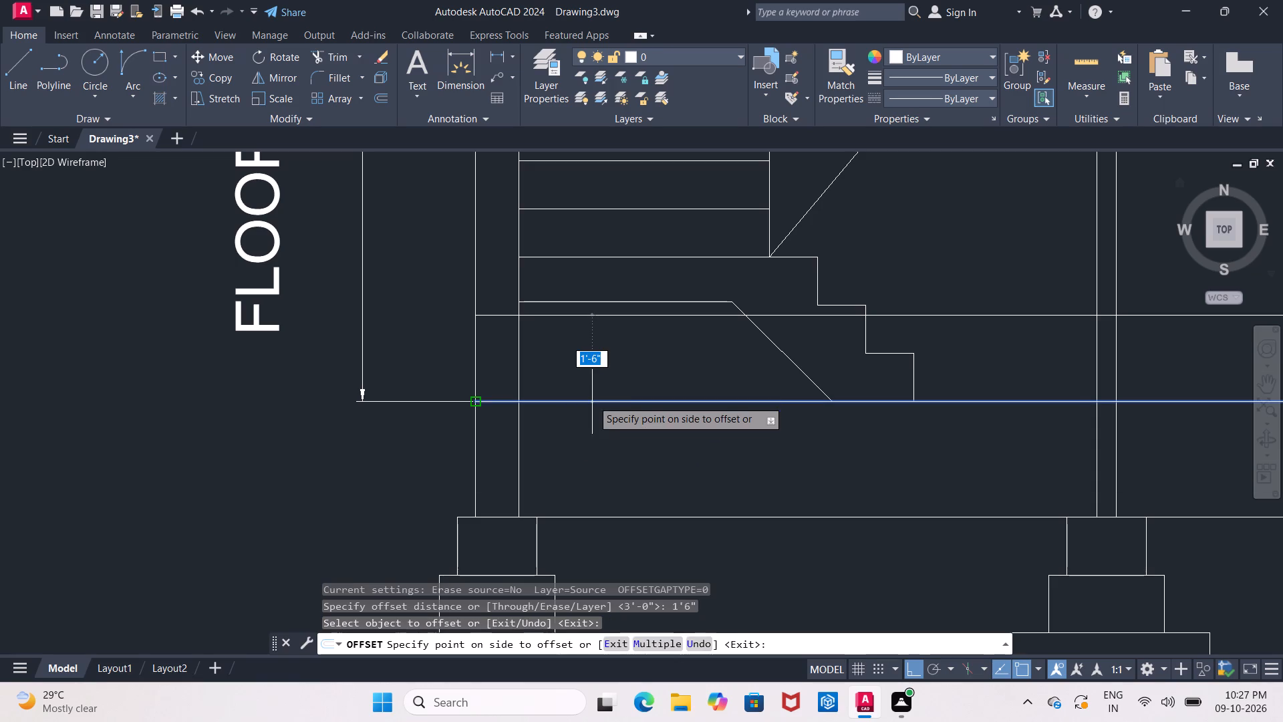
click(590, 441)
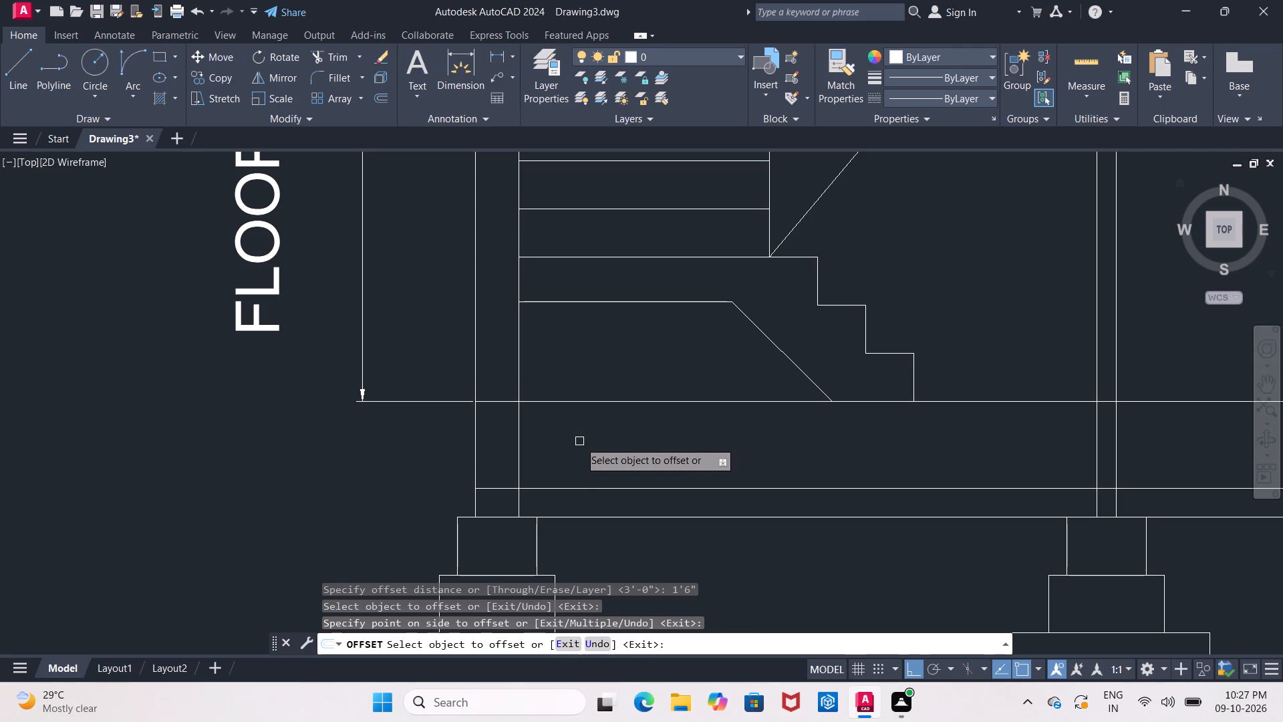
scroll(603, 437, down, 1)
middle_drag(603, 441, 639, 425)
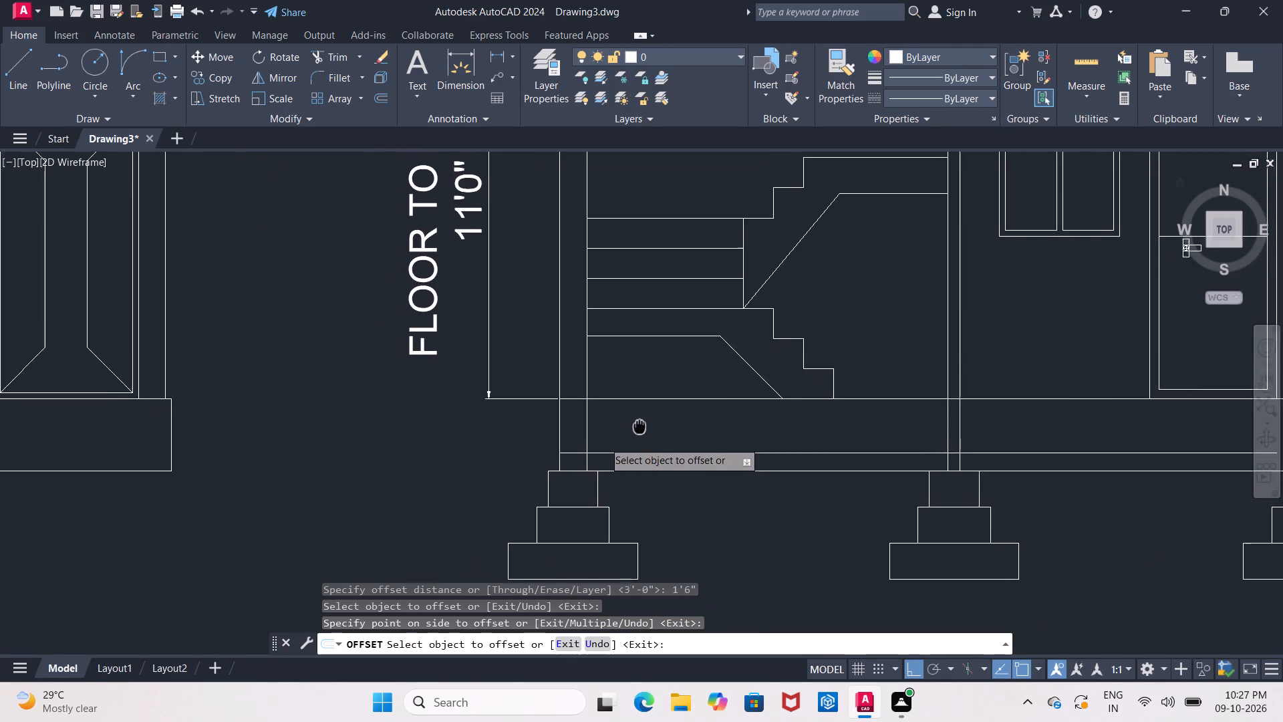
middle_drag(639, 425, 649, 405)
key(Escape)
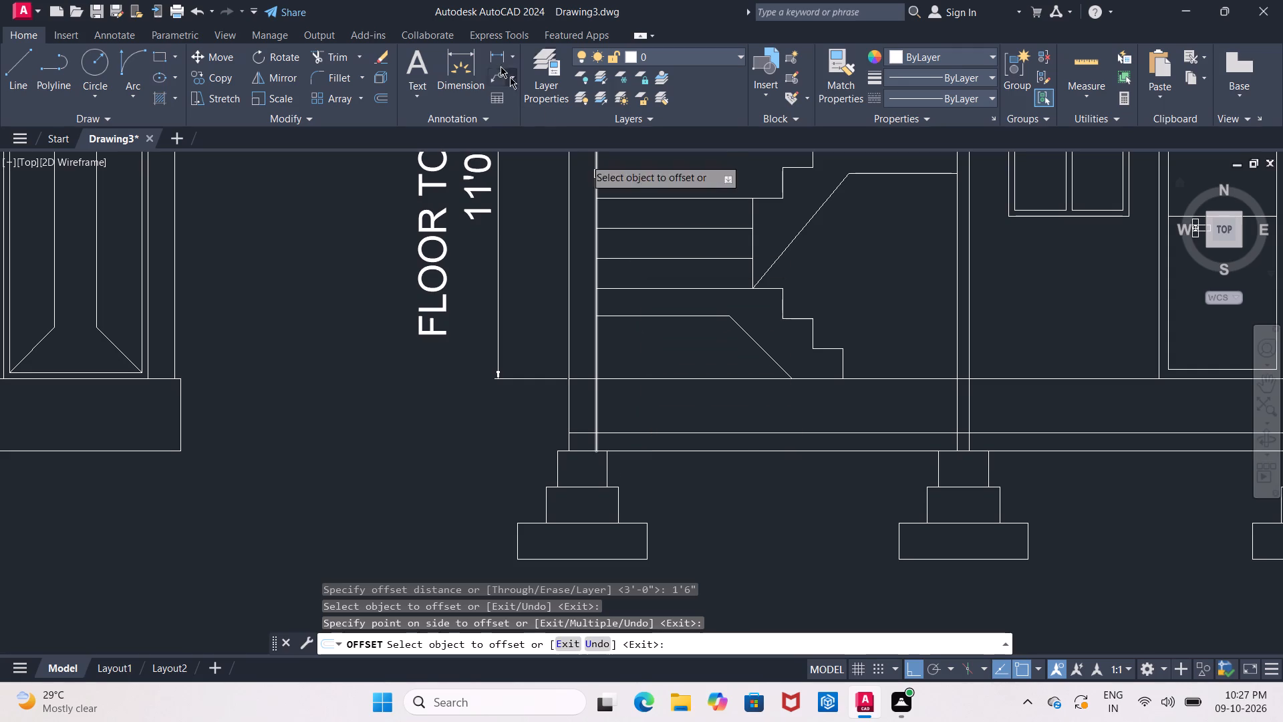
Add a vertical linear dimension from the floor line to the offset line below it, placed outside the left wall.
click(490, 60)
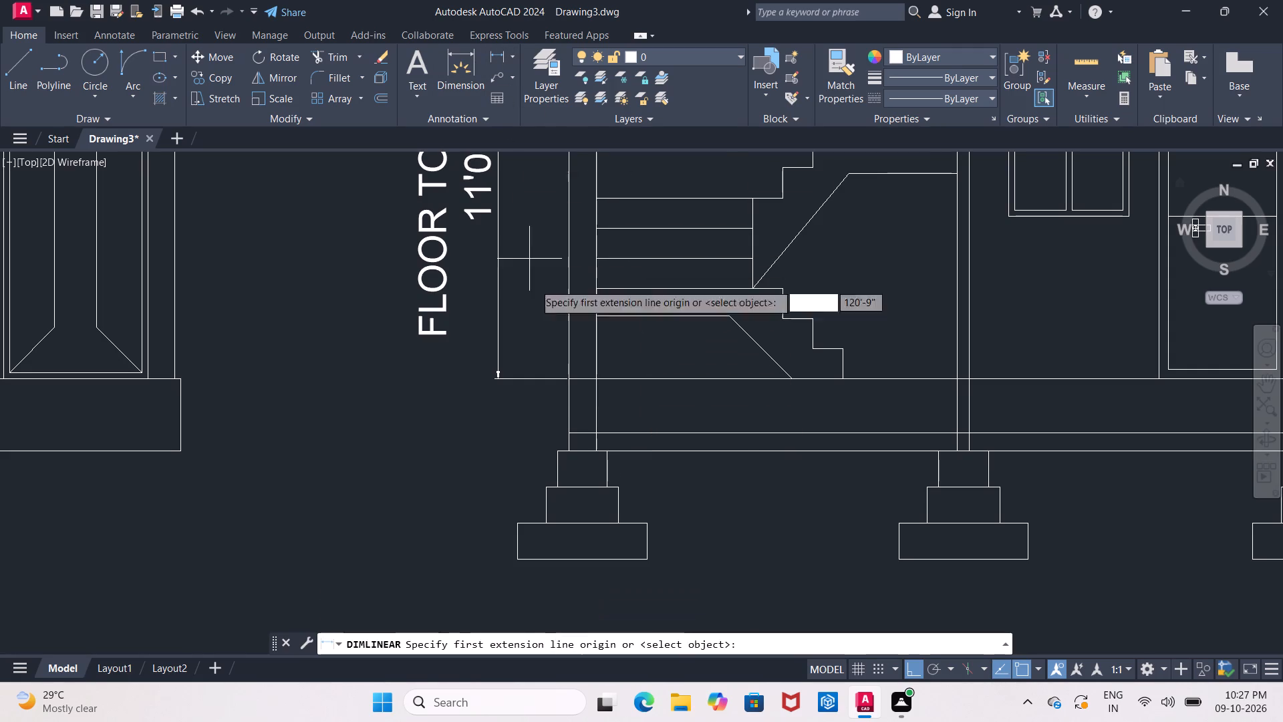
click(570, 376)
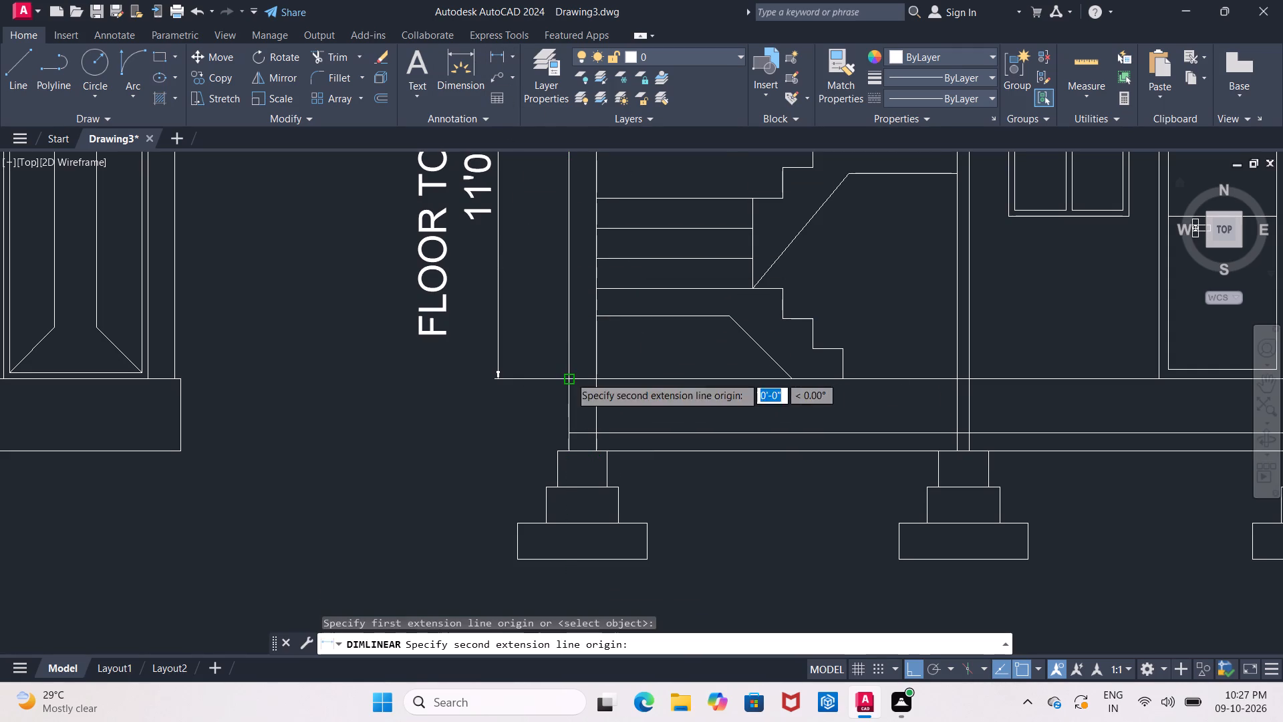
click(570, 430)
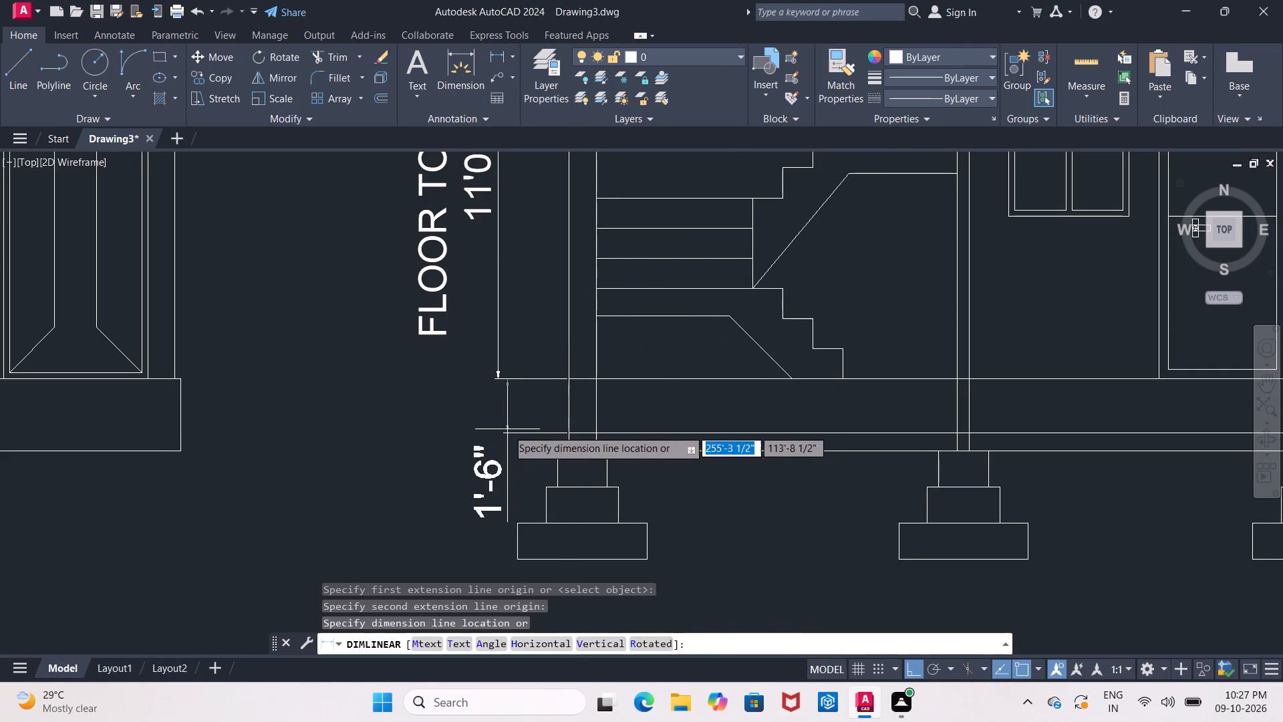
click(494, 426)
key(Escape)
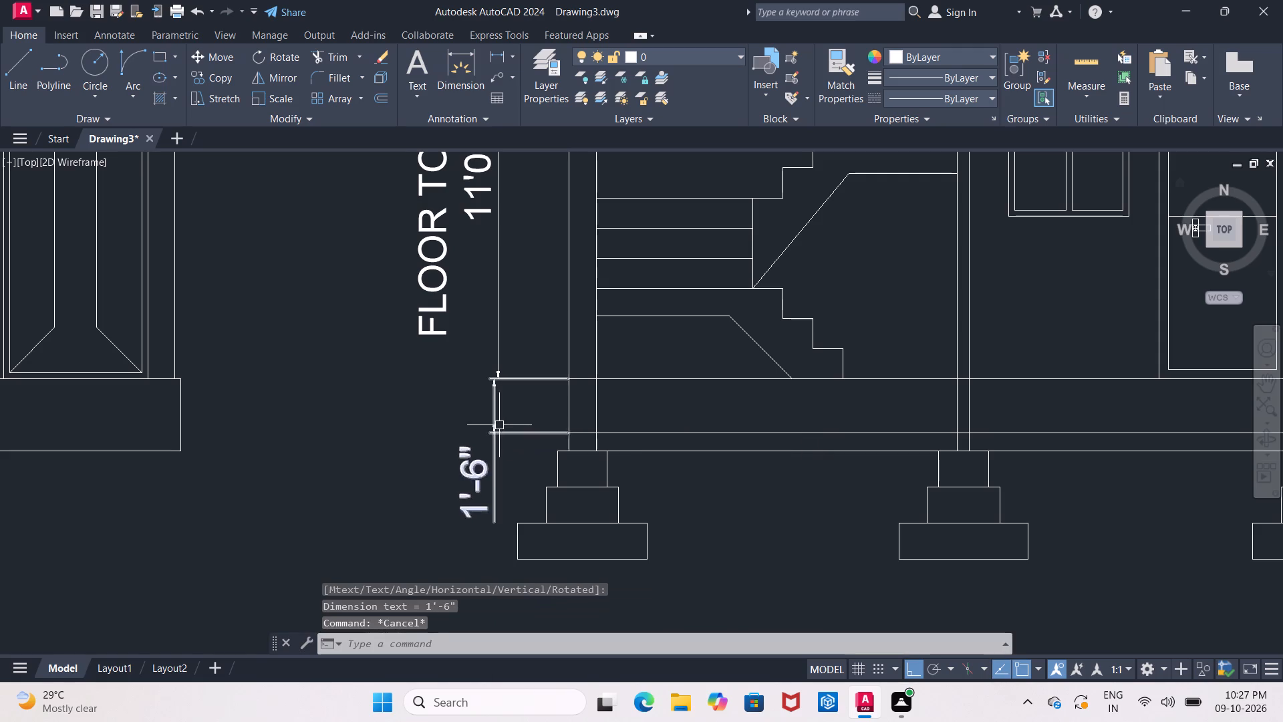
Extend the offset plinth line across the columns to the outer face of the section's right wall.
scroll(520, 431, down, 1)
middle_drag(520, 431, 483, 364)
middle_drag(601, 415, 440, 433)
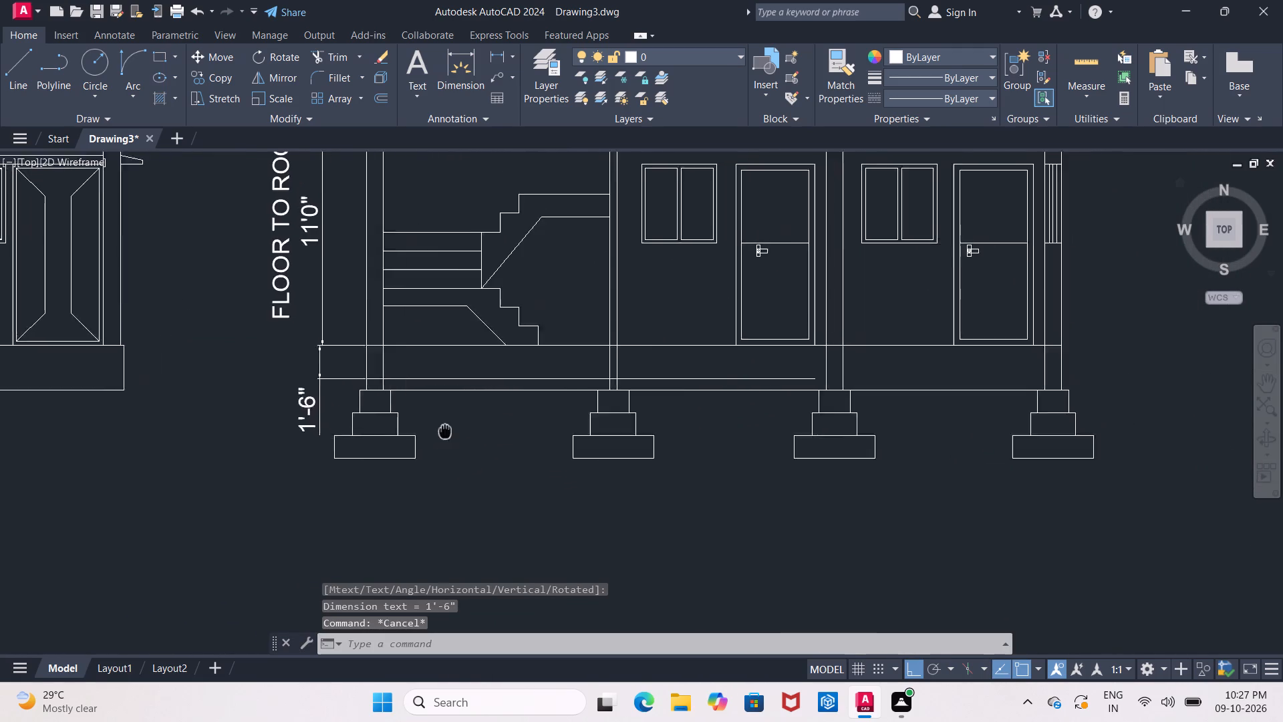
middle_drag(440, 433, 405, 446)
key(Escape)
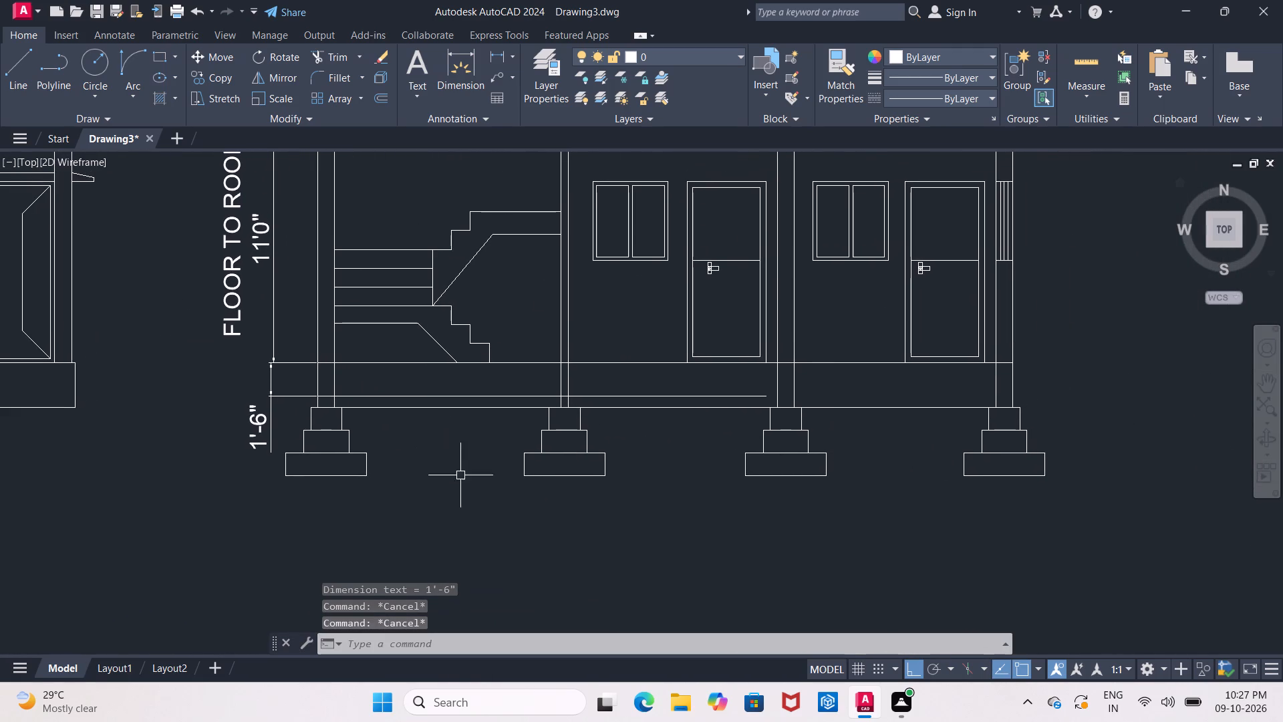
text(ex)
click(561, 534)
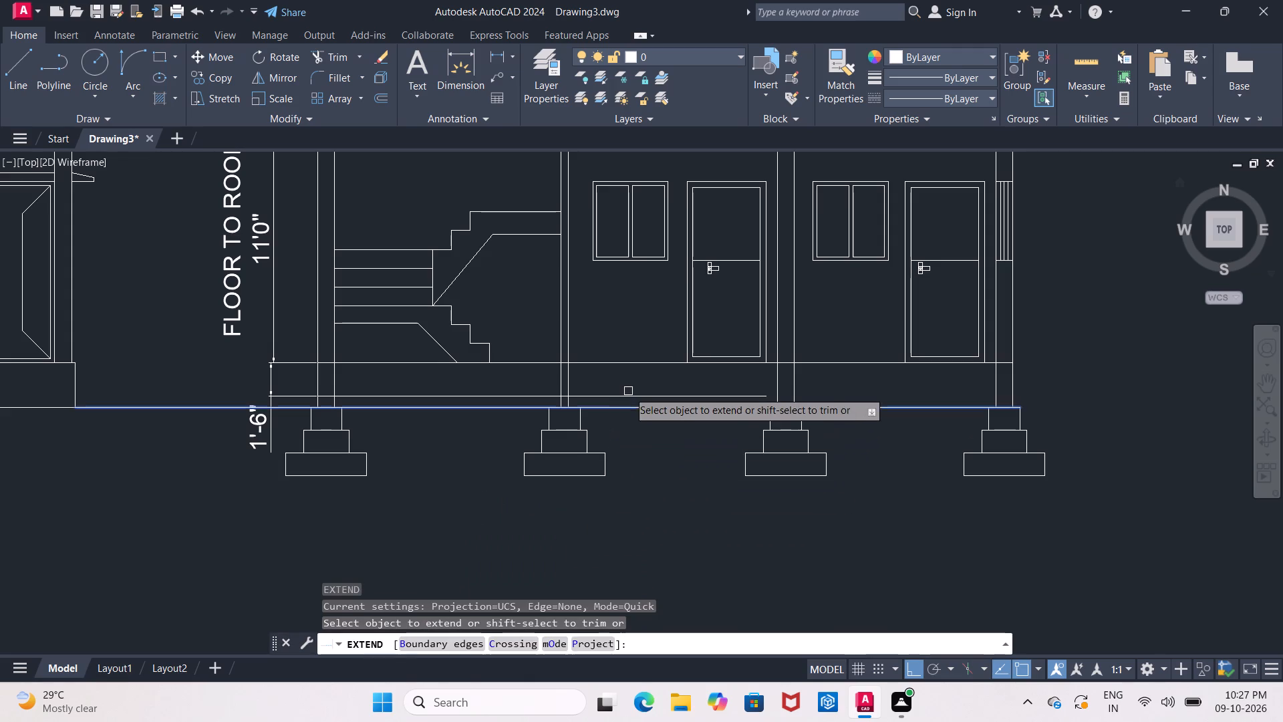
click(628, 395)
click(700, 396)
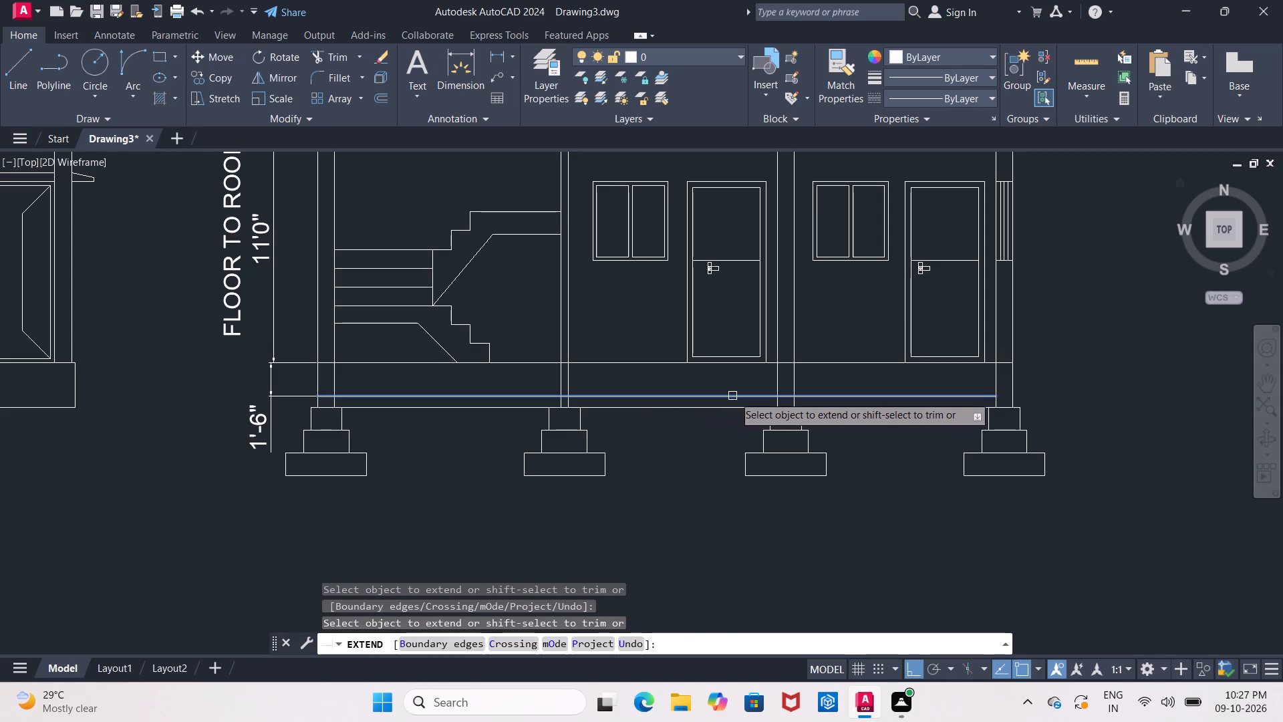
click(734, 395)
click(849, 396)
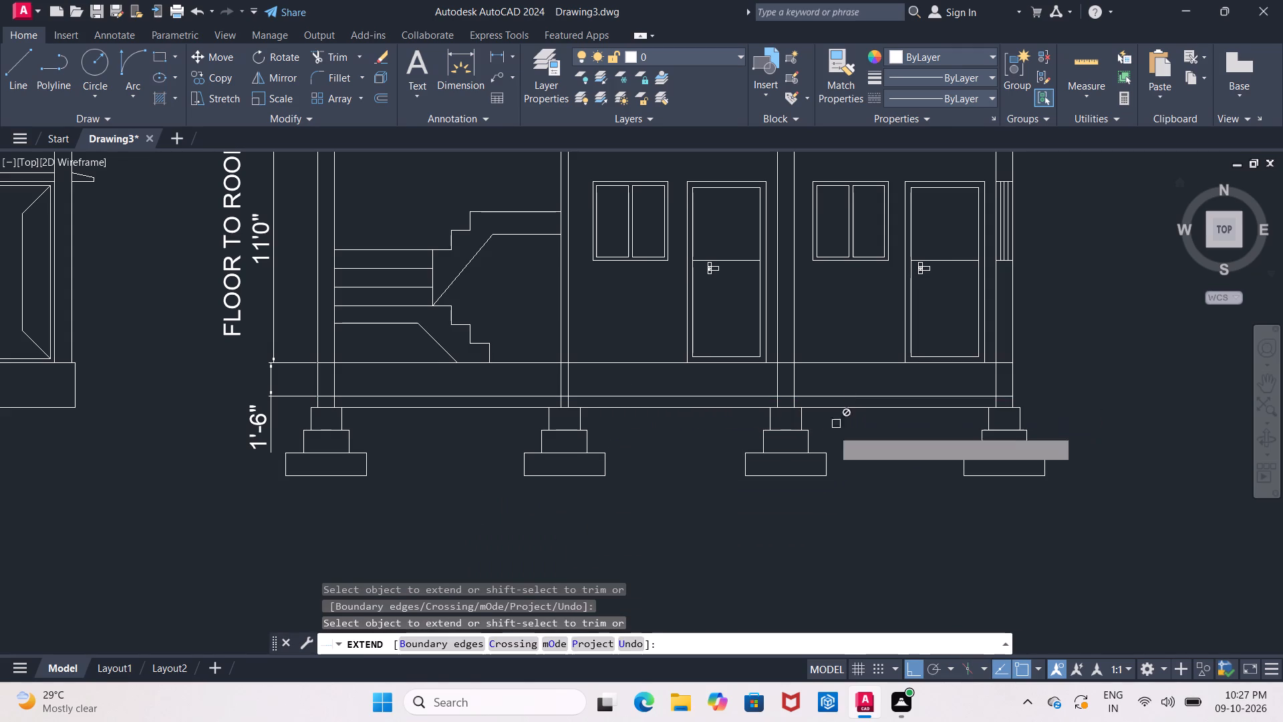
middle_drag(787, 505, 925, 496)
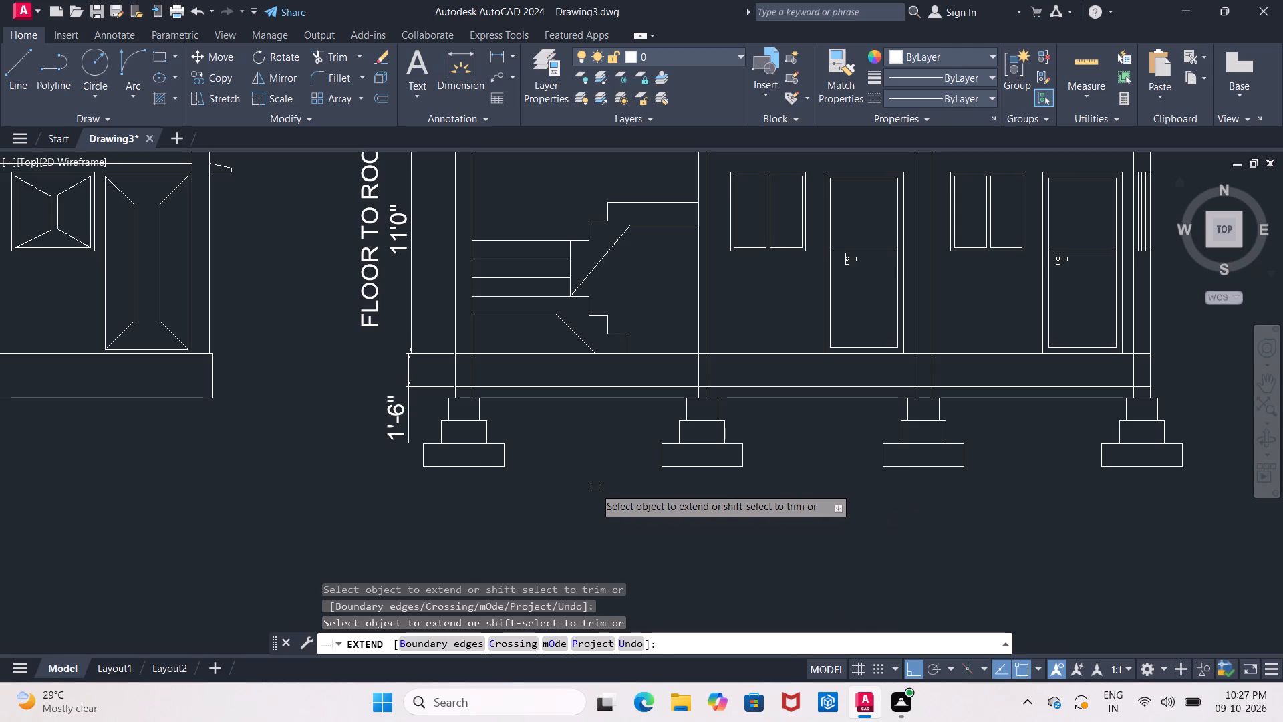
scroll(560, 487, up, 1)
middle_drag(571, 488, 647, 488)
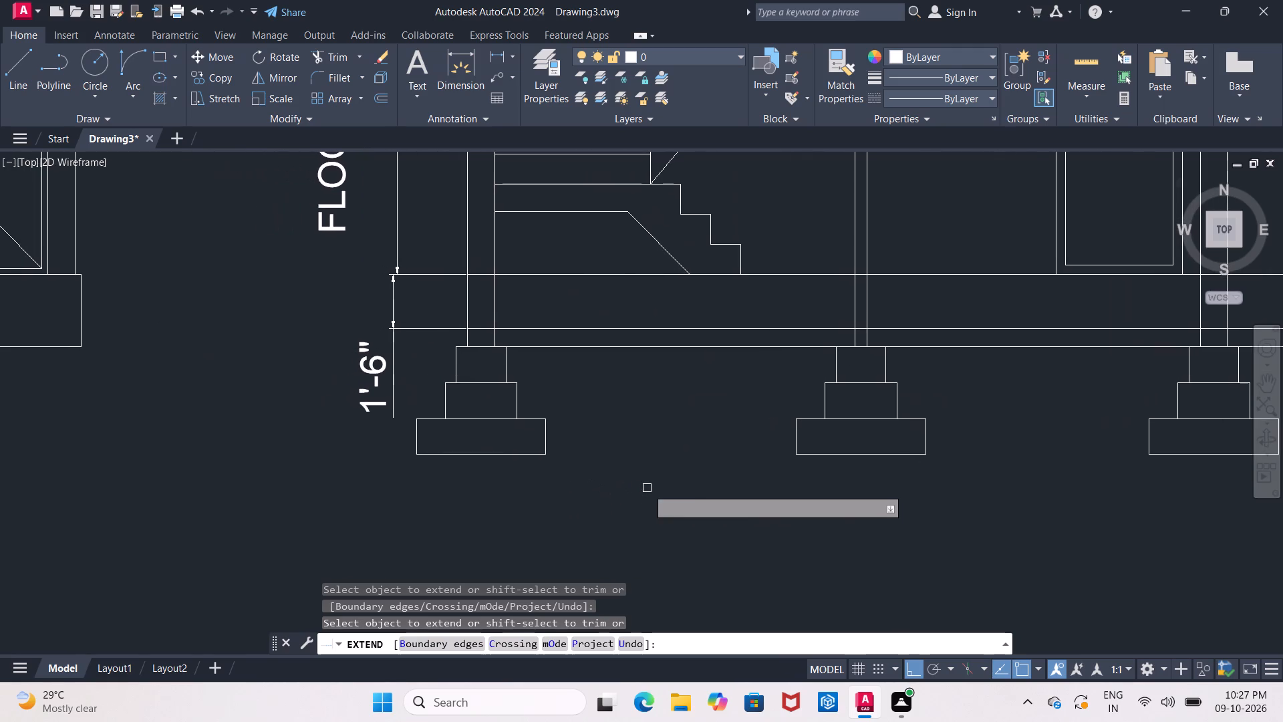
key(Escape)
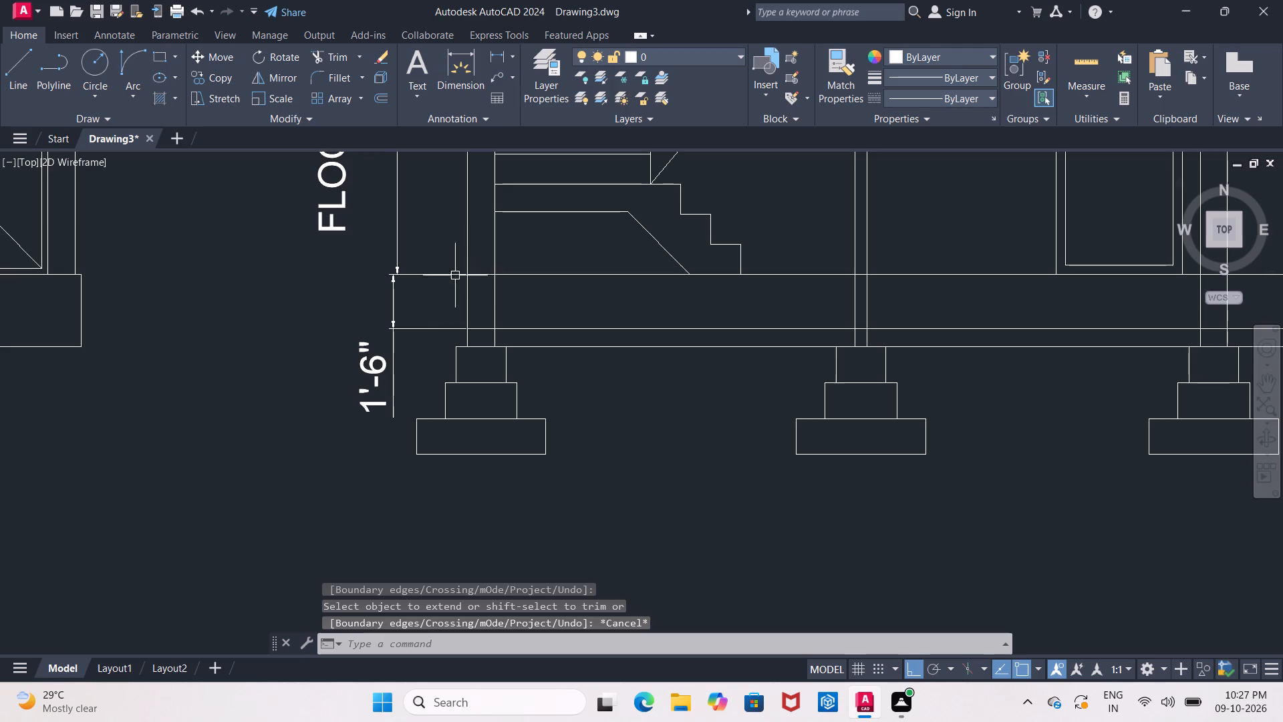
Stretch the whole leftmost stepped footing 2' straight down, using the upper right corner of its top step as base point.
click(438, 252)
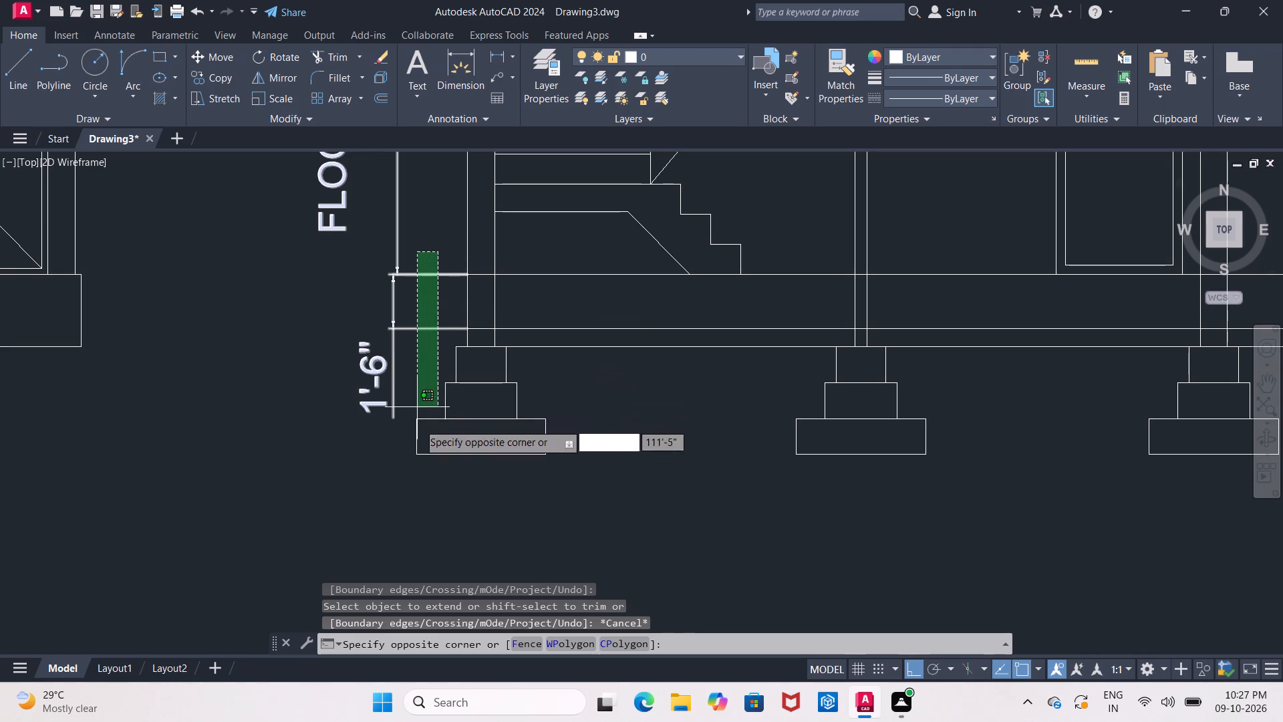
key(Escape)
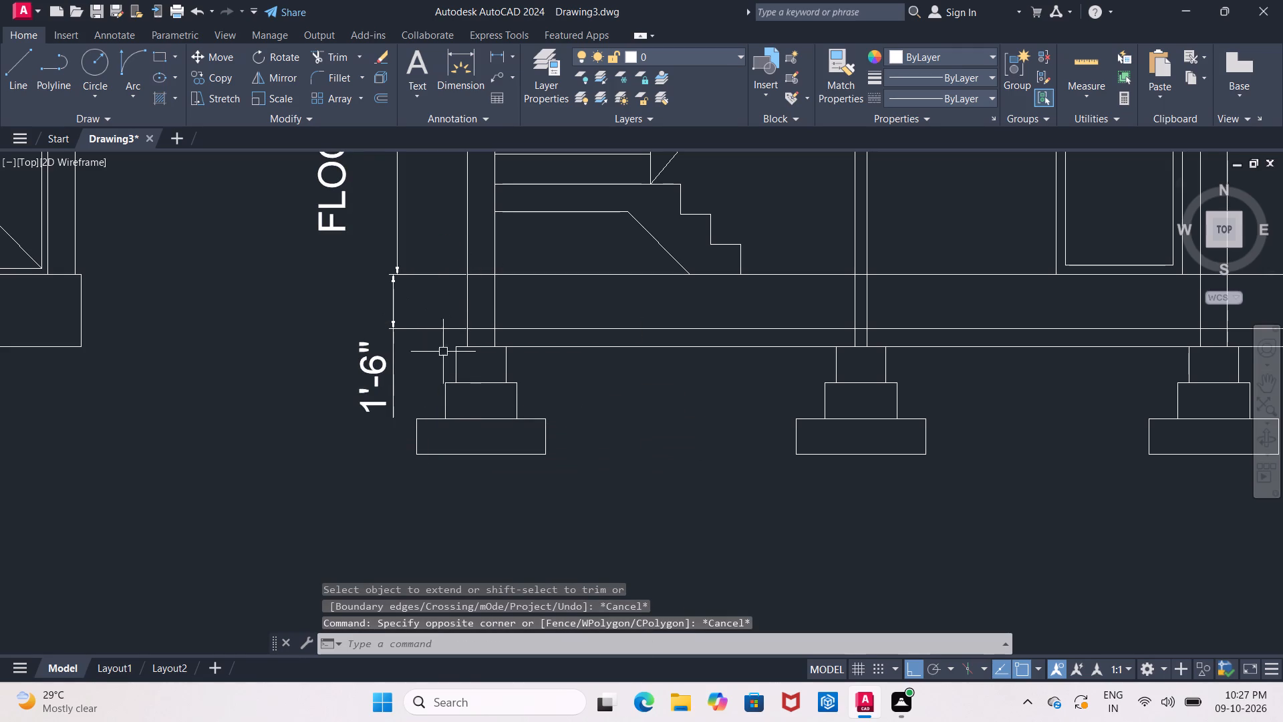
middle_drag(440, 377, 480, 386)
scroll(449, 382, up, 1)
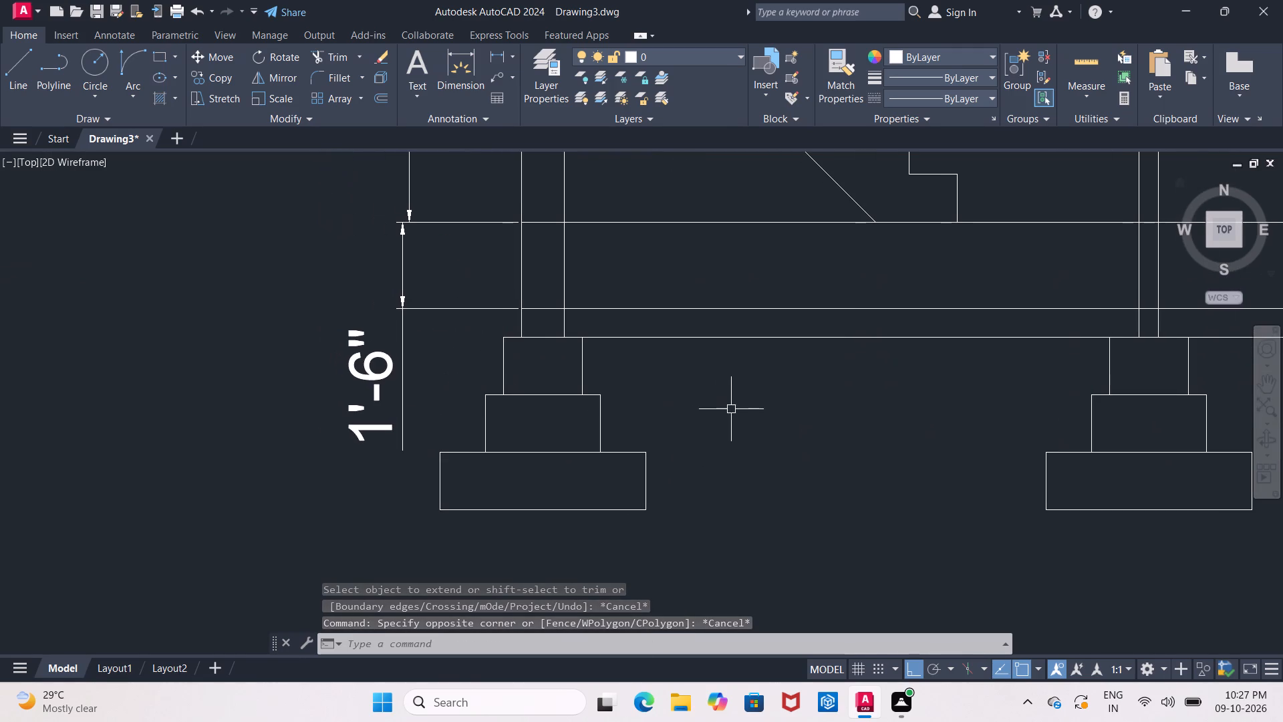
drag(426, 204, 426, 221)
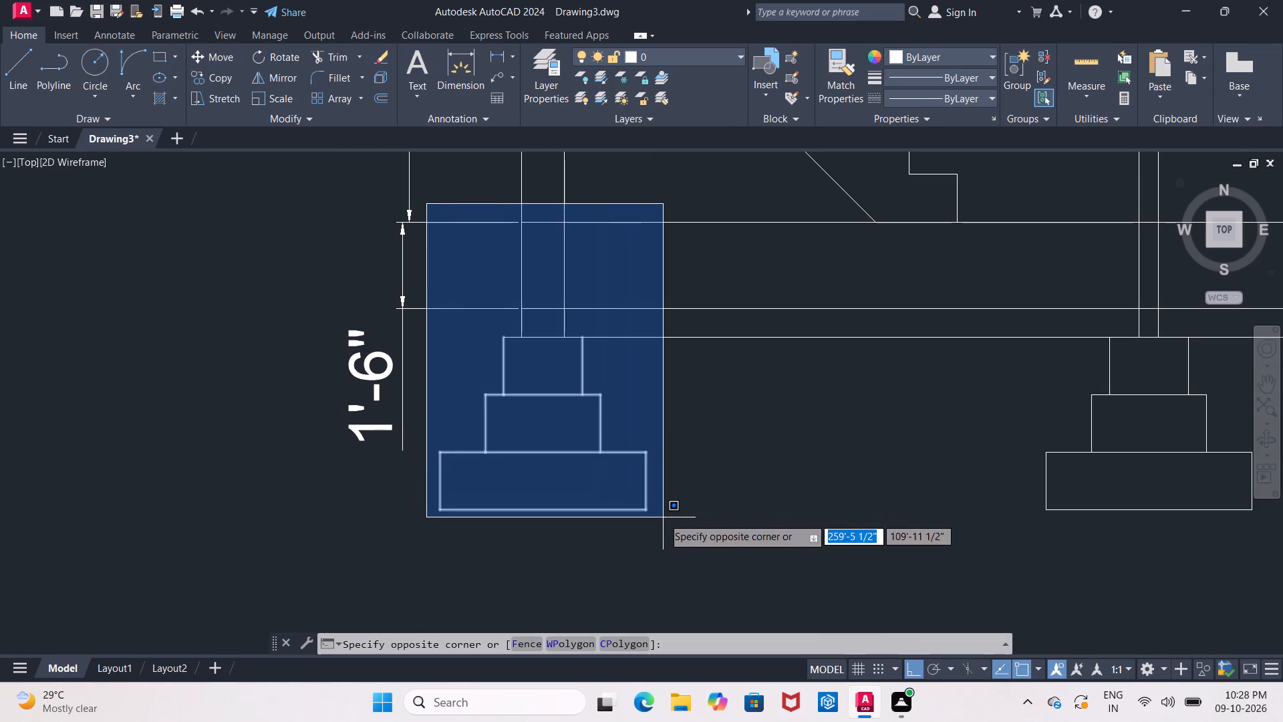
click(703, 520)
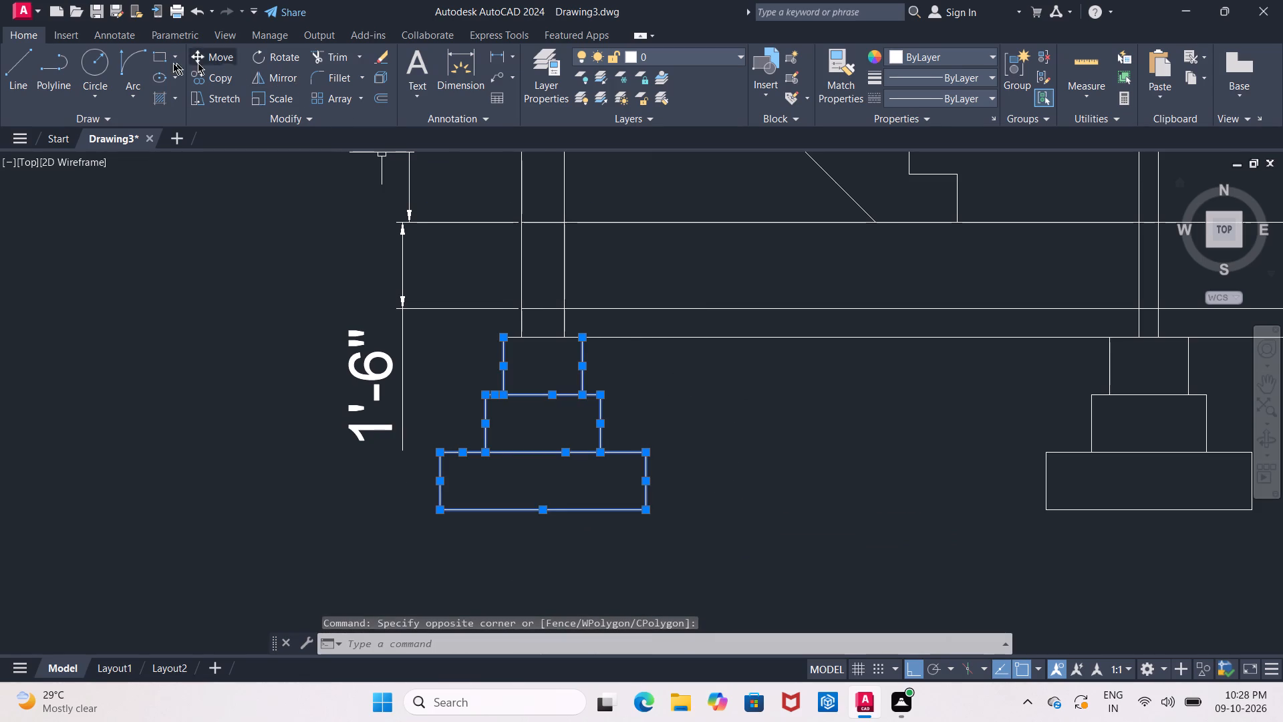
click(225, 104)
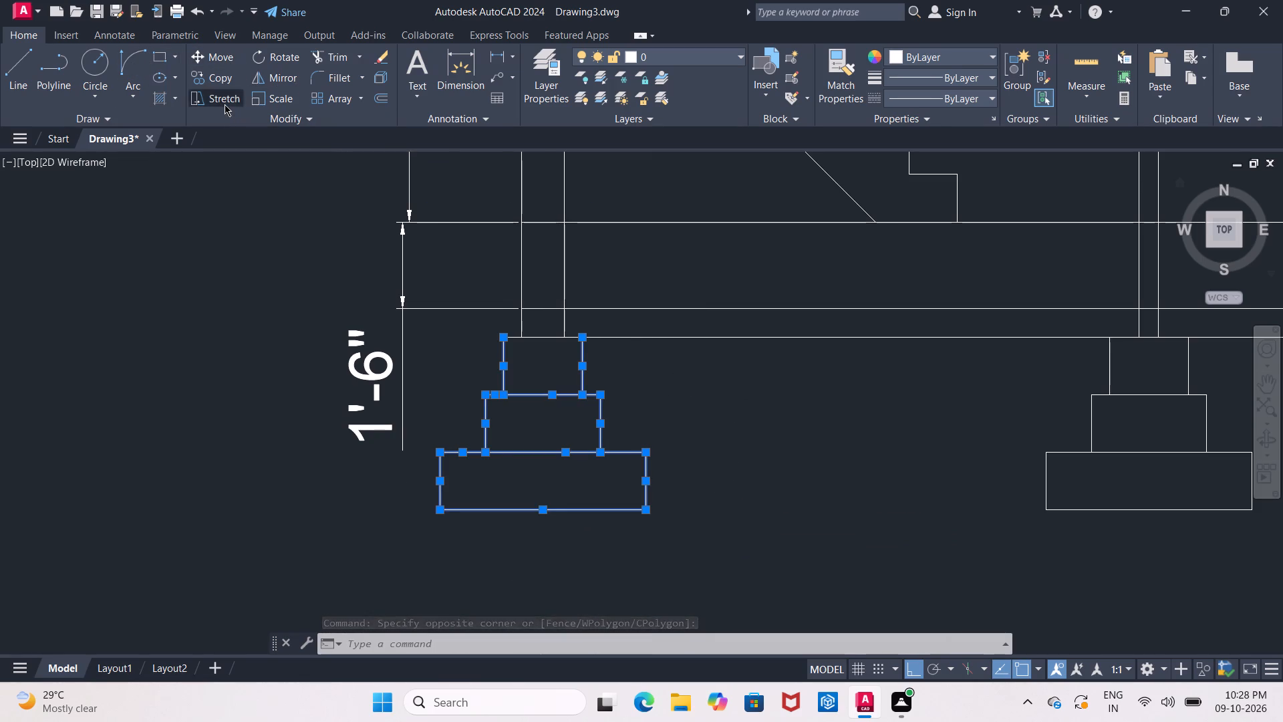
click(585, 334)
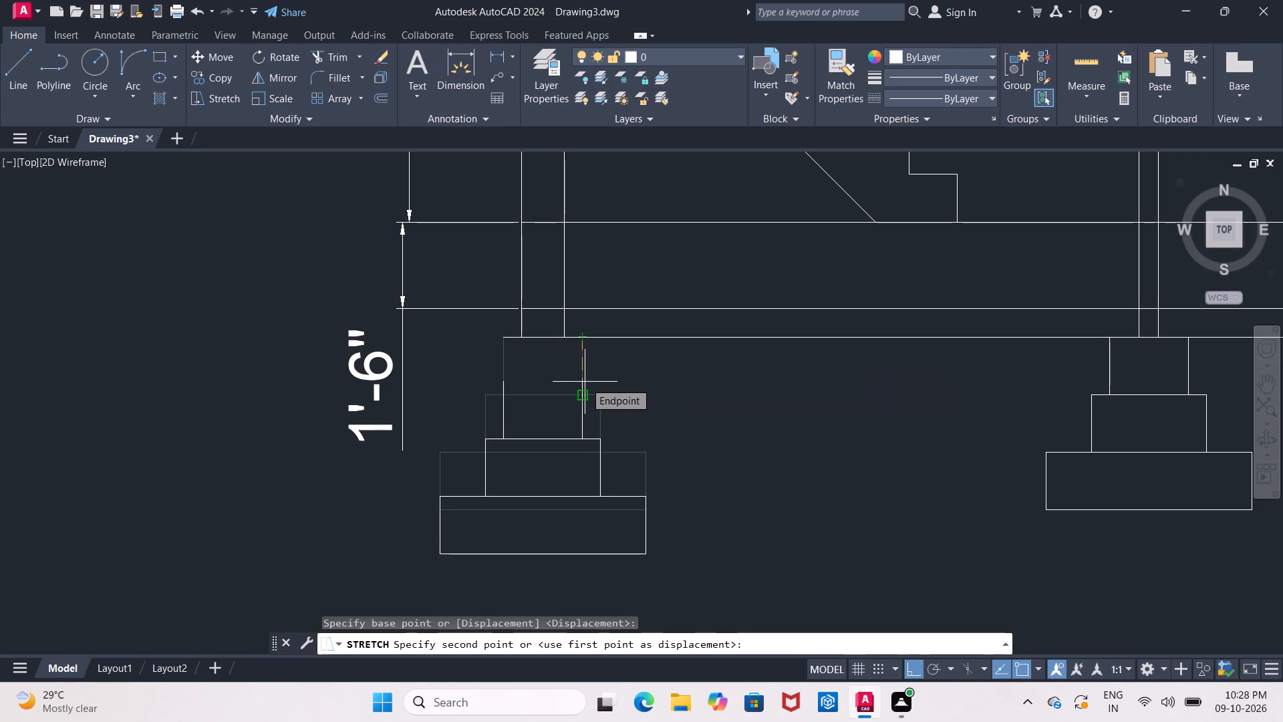
key(2)
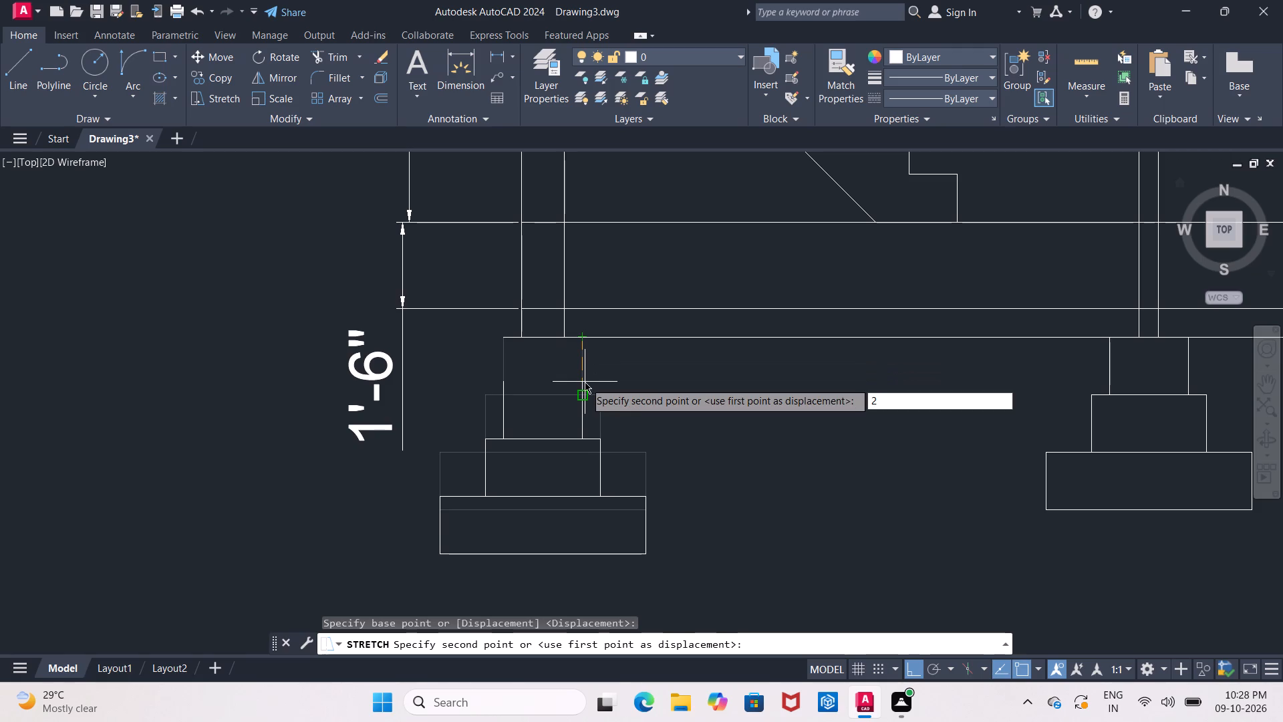
key(apostrophe)
key(Return)
key(Escape)
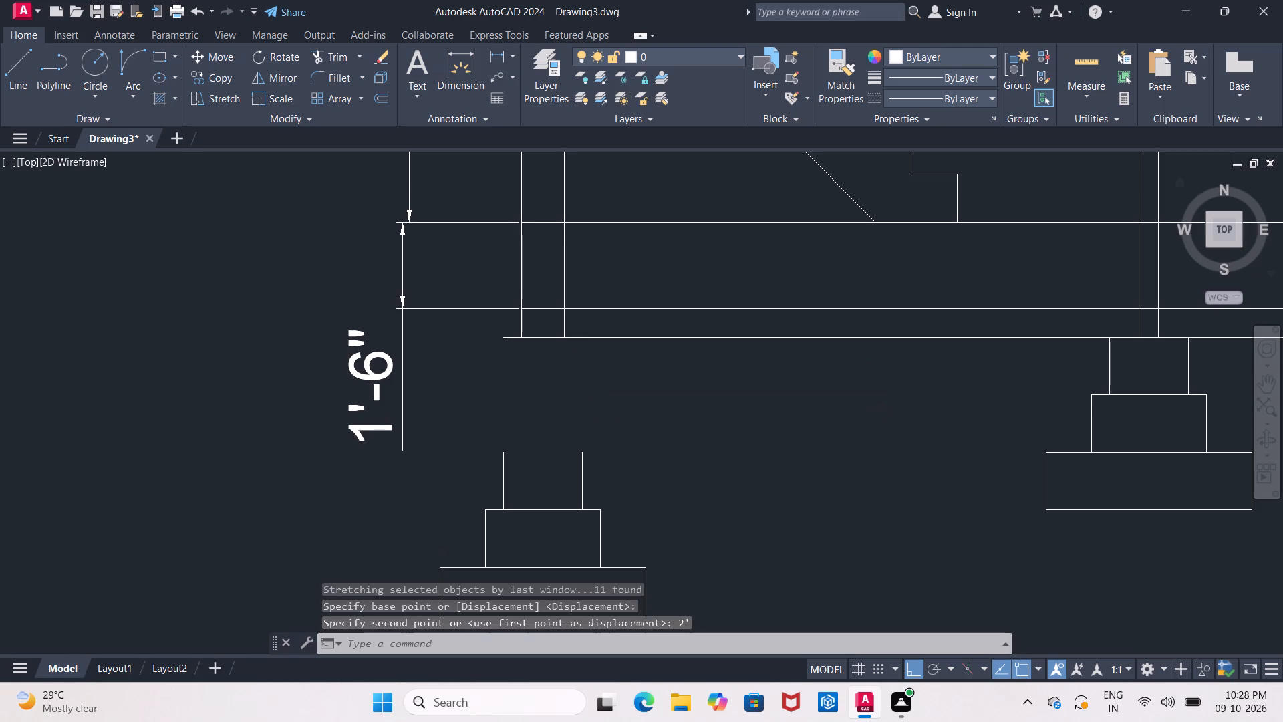
scroll(613, 340, down, 2)
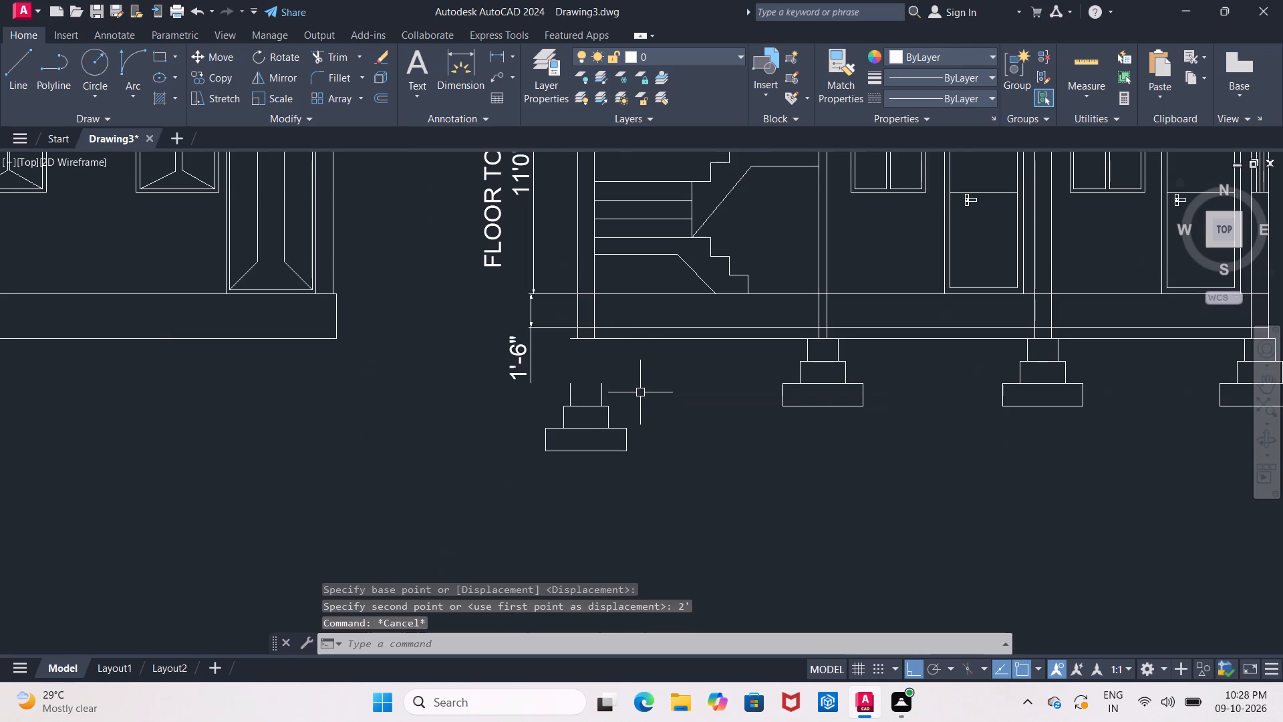
scroll(612, 377, up, 1)
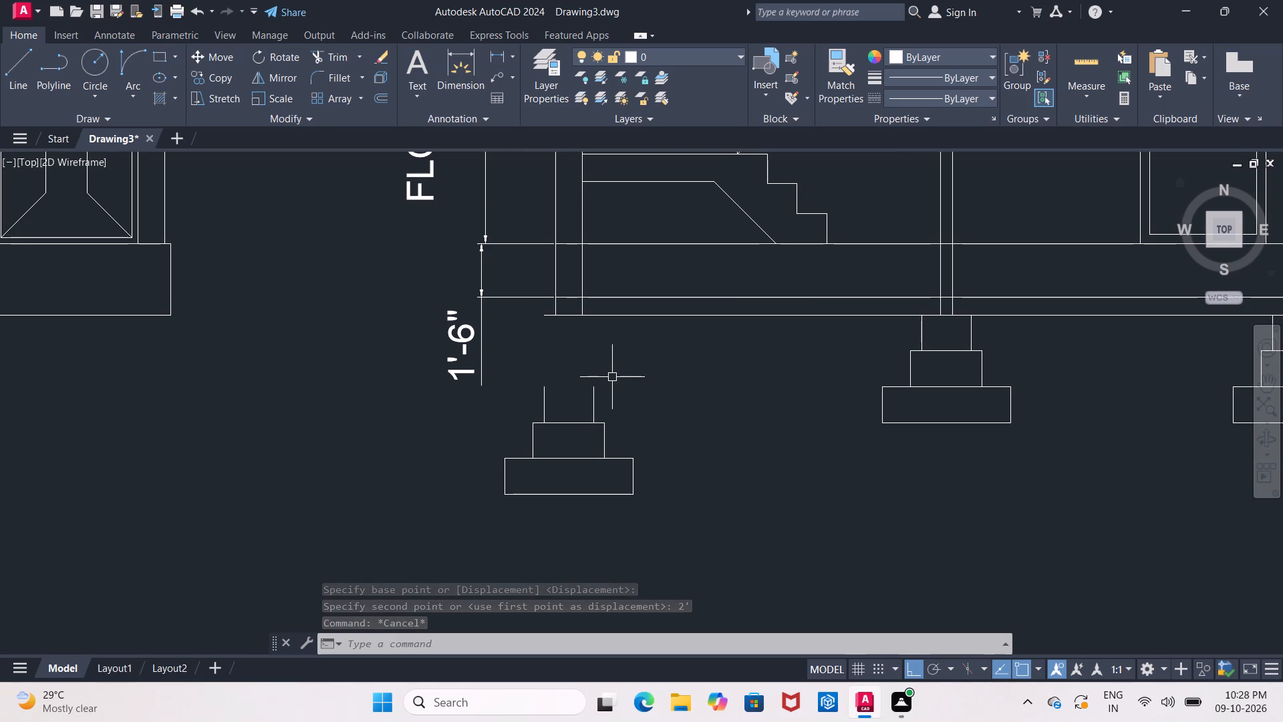
scroll(569, 352, up, 1)
middle_drag(569, 352, 549, 365)
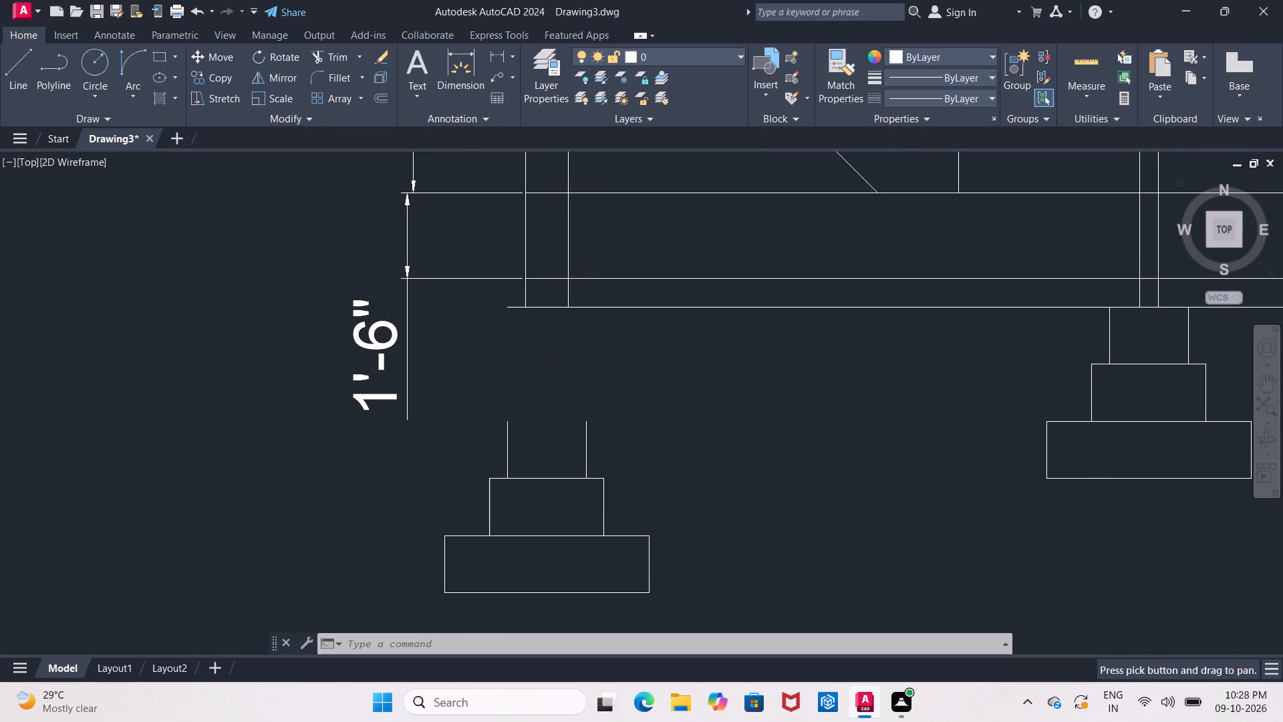
Offset the horizontal base line at the columns' lower ends 2' downward to the top of the lowered left footing.
key(Escape)
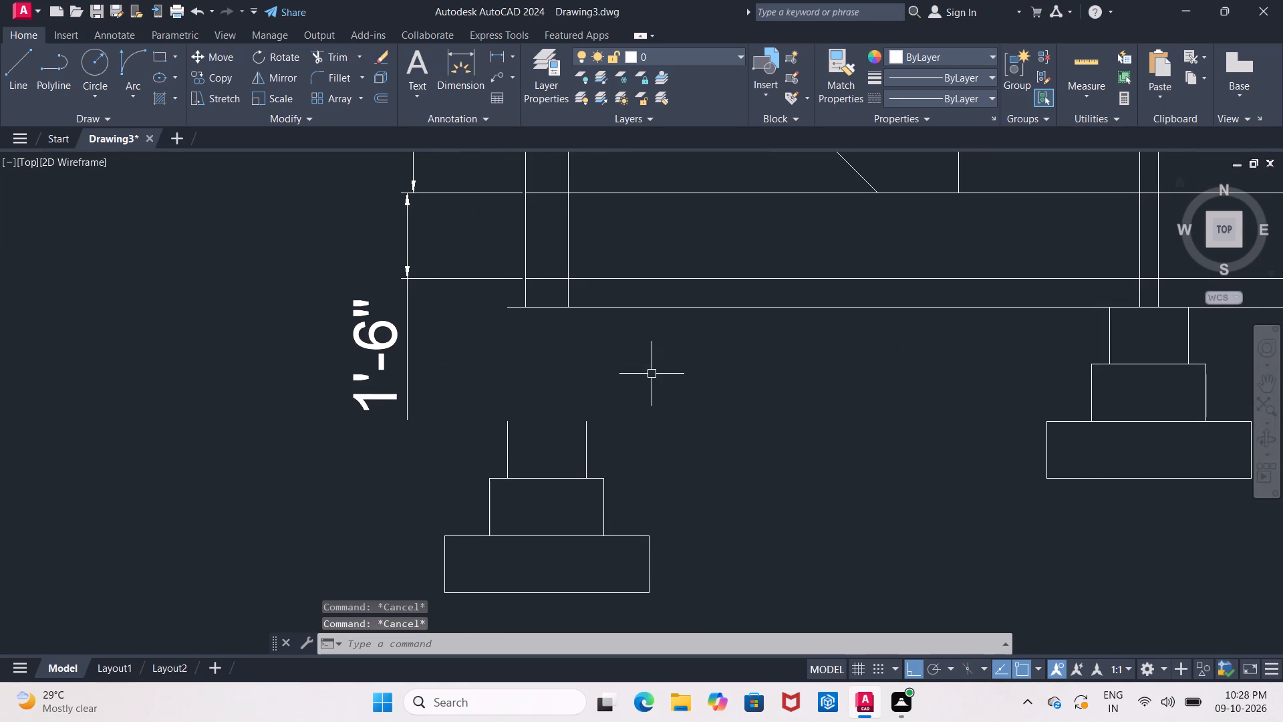
key(o)
key(Return)
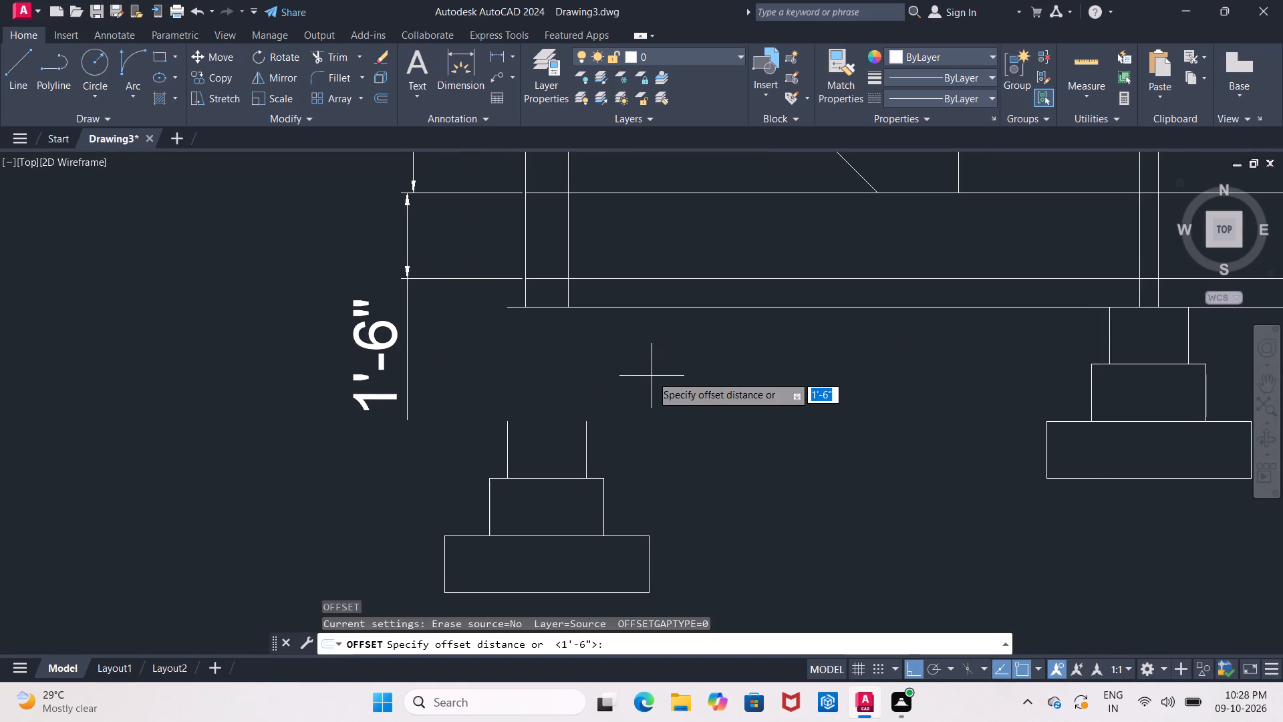
text(2')
key(Return)
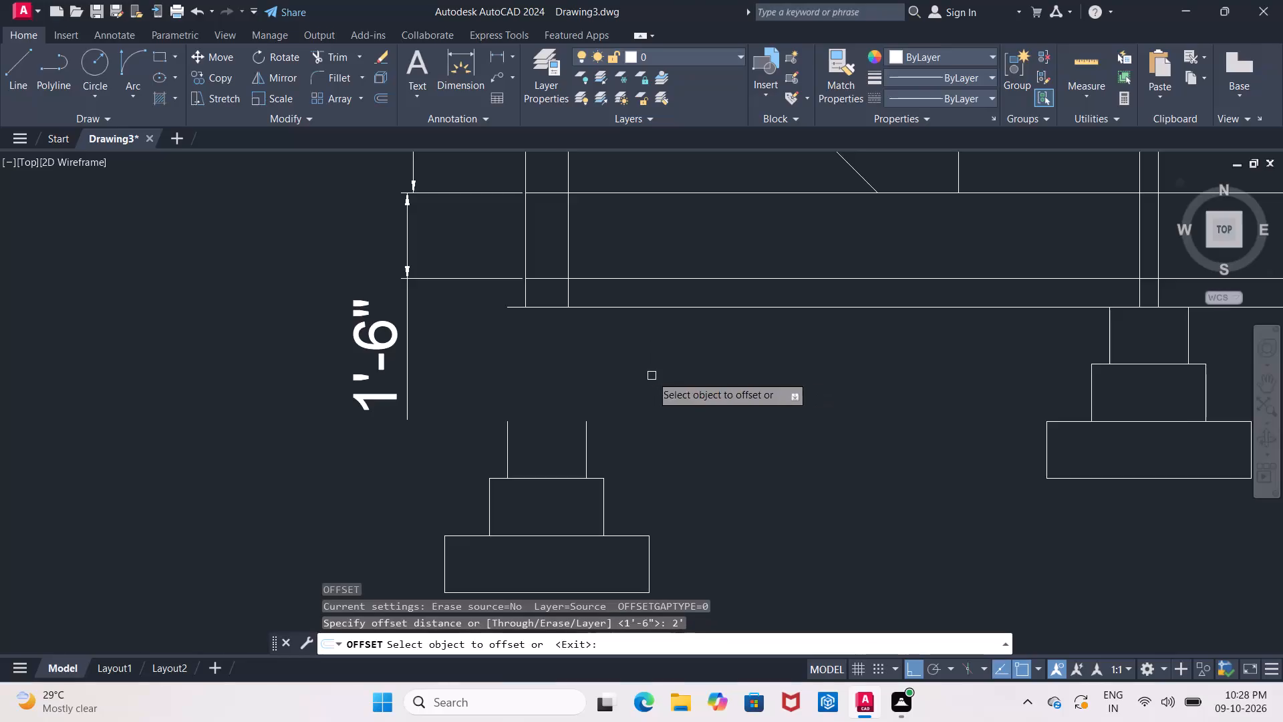
click(740, 309)
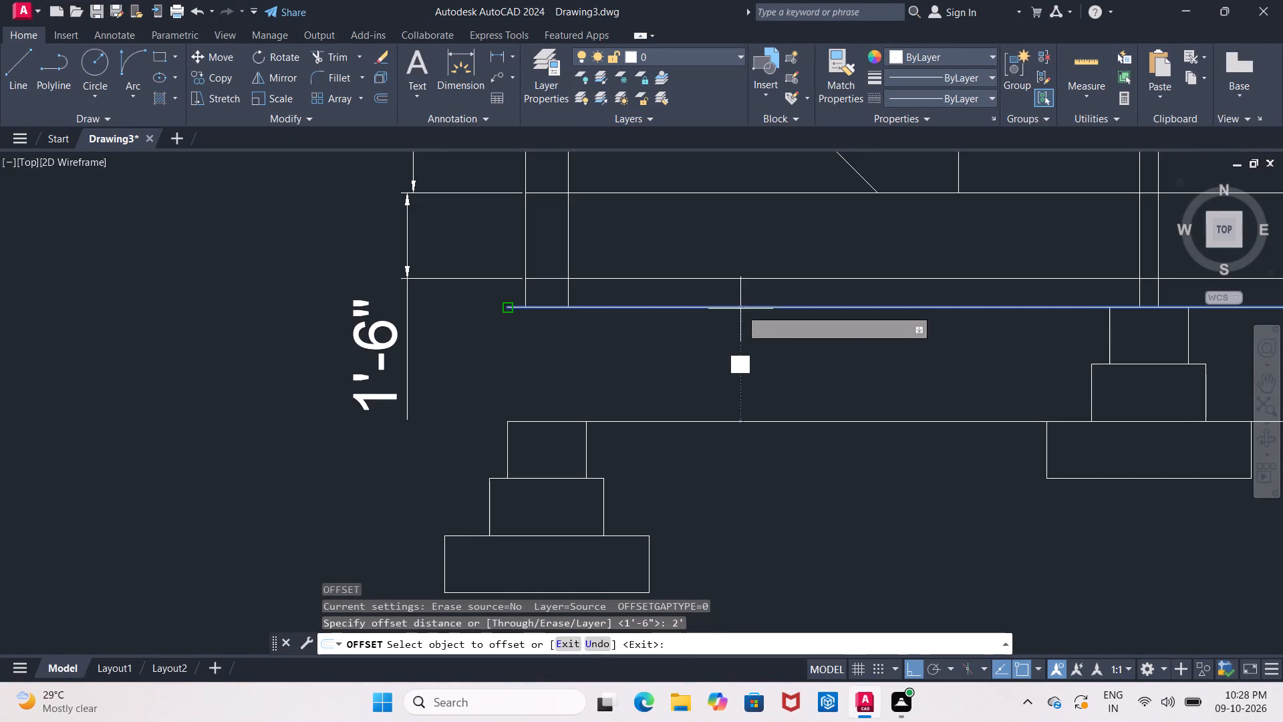
click(740, 340)
middle_drag(740, 342, 328, 320)
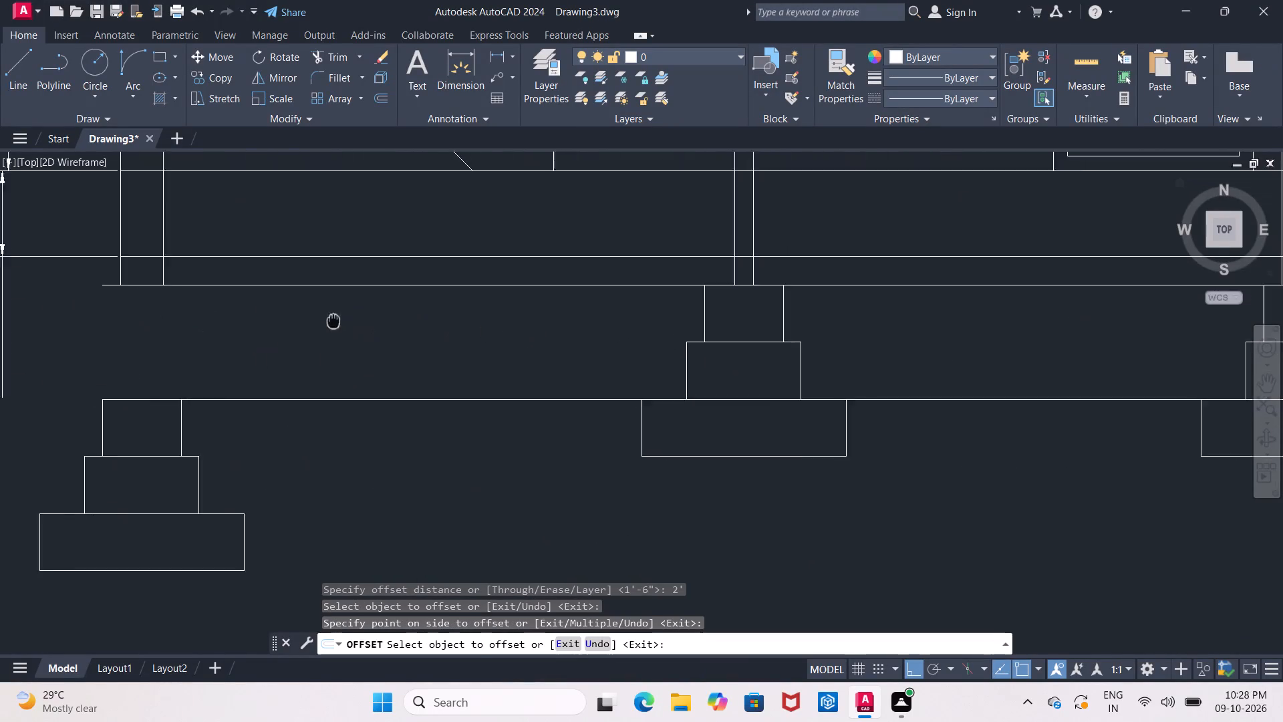
middle_drag(328, 320, 302, 319)
scroll(302, 319, down, 2)
middle_drag(324, 326, 410, 337)
key(Escape)
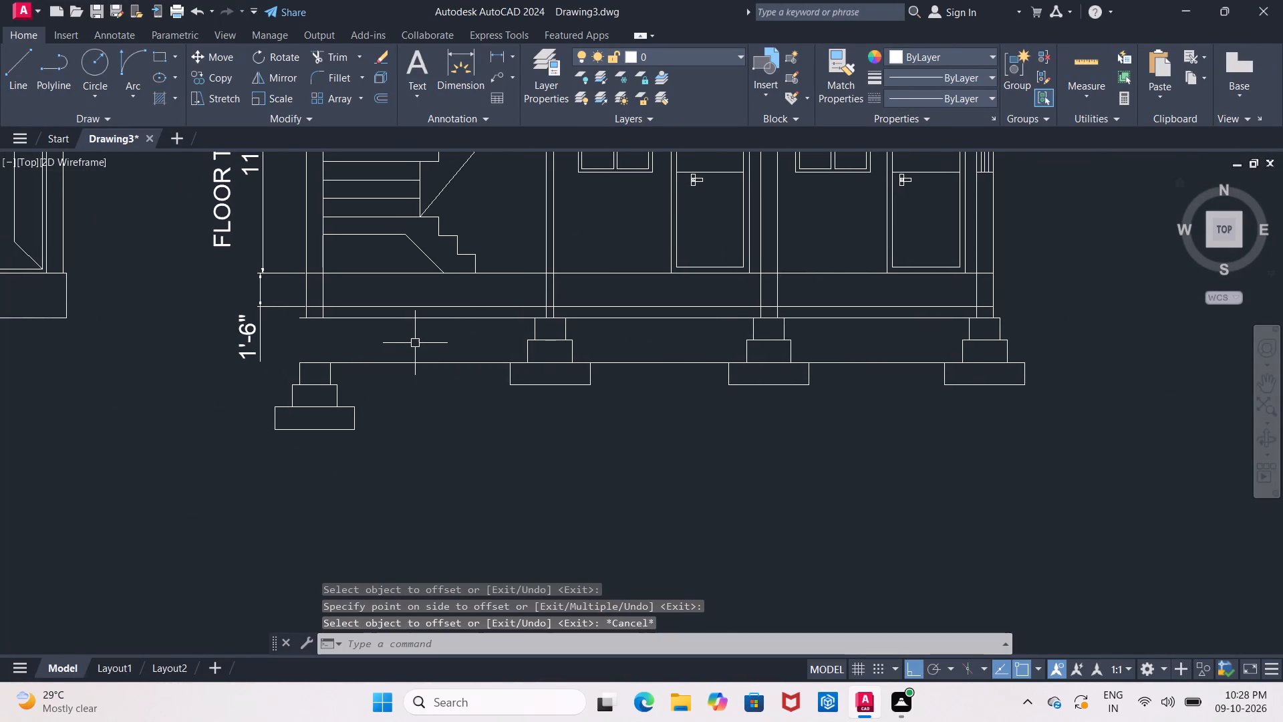
Stretch the section's three remaining stepped footings together 2' straight down, level with the lowered leftmost footing.
scroll(415, 343, up, 1)
middle_drag(415, 343, 442, 339)
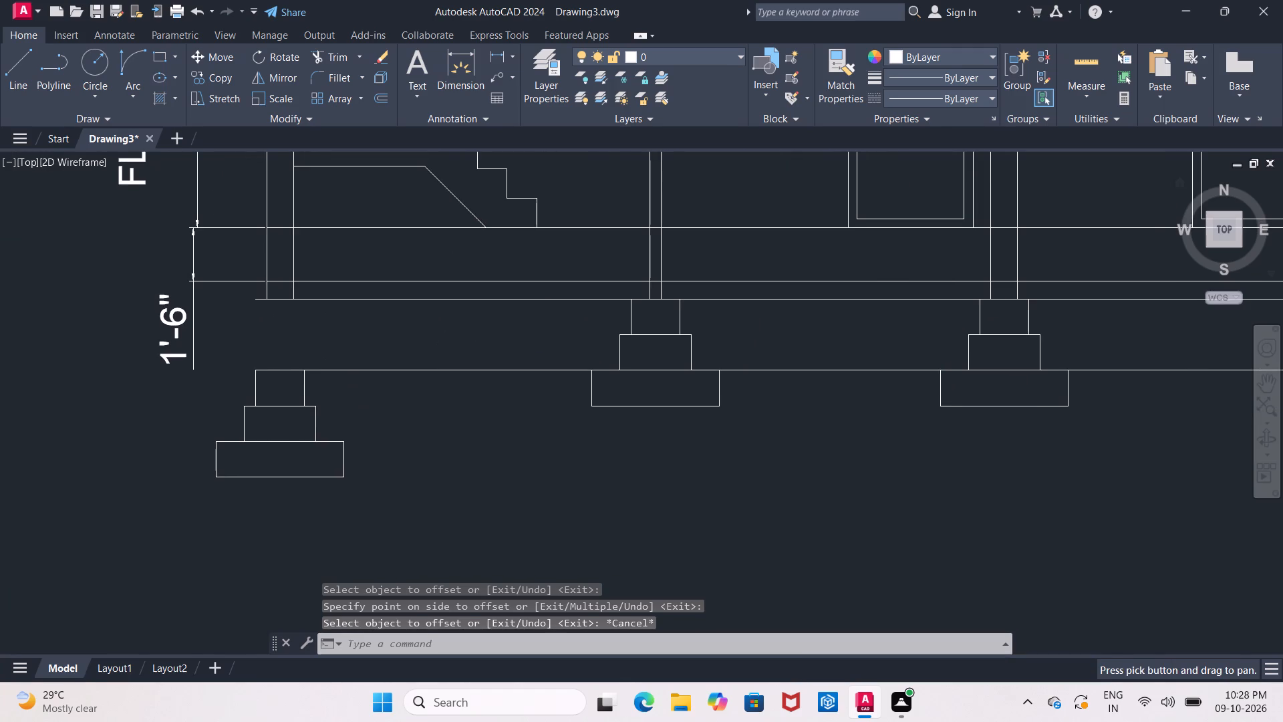
key(Escape)
key(Escape)
click(587, 290)
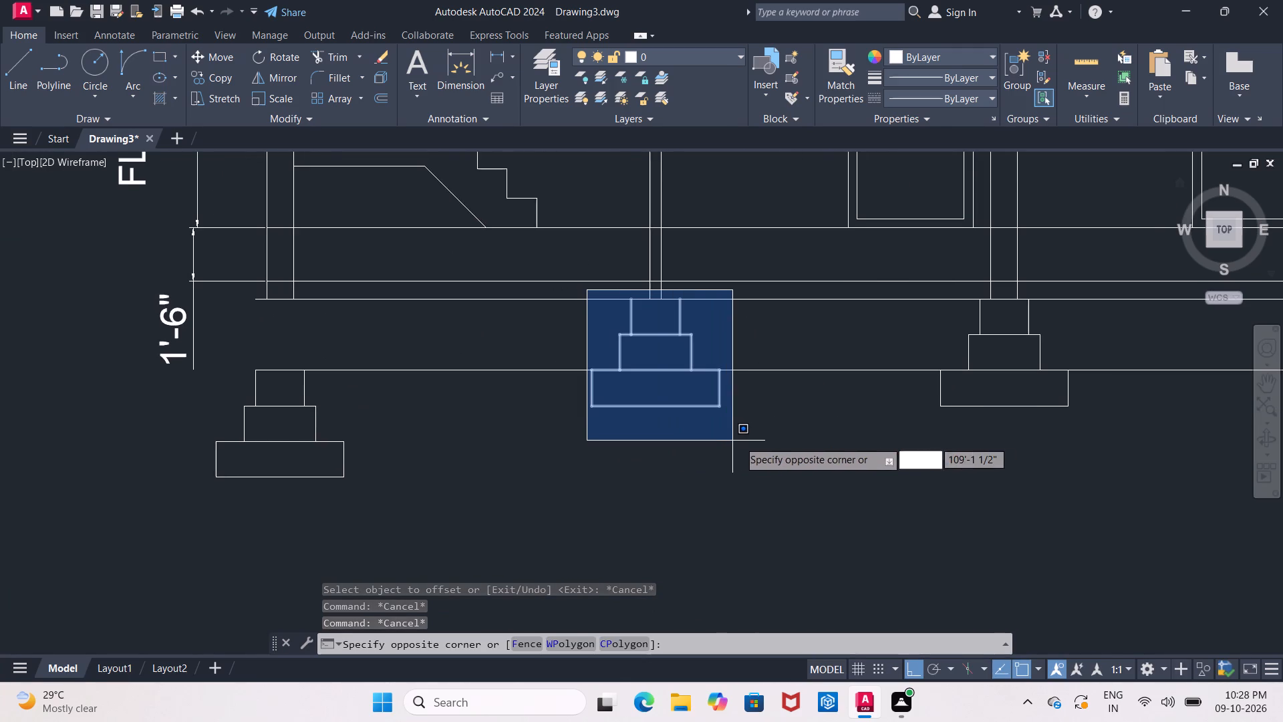
scroll(816, 438, down, 2)
middle_drag(815, 443, 689, 447)
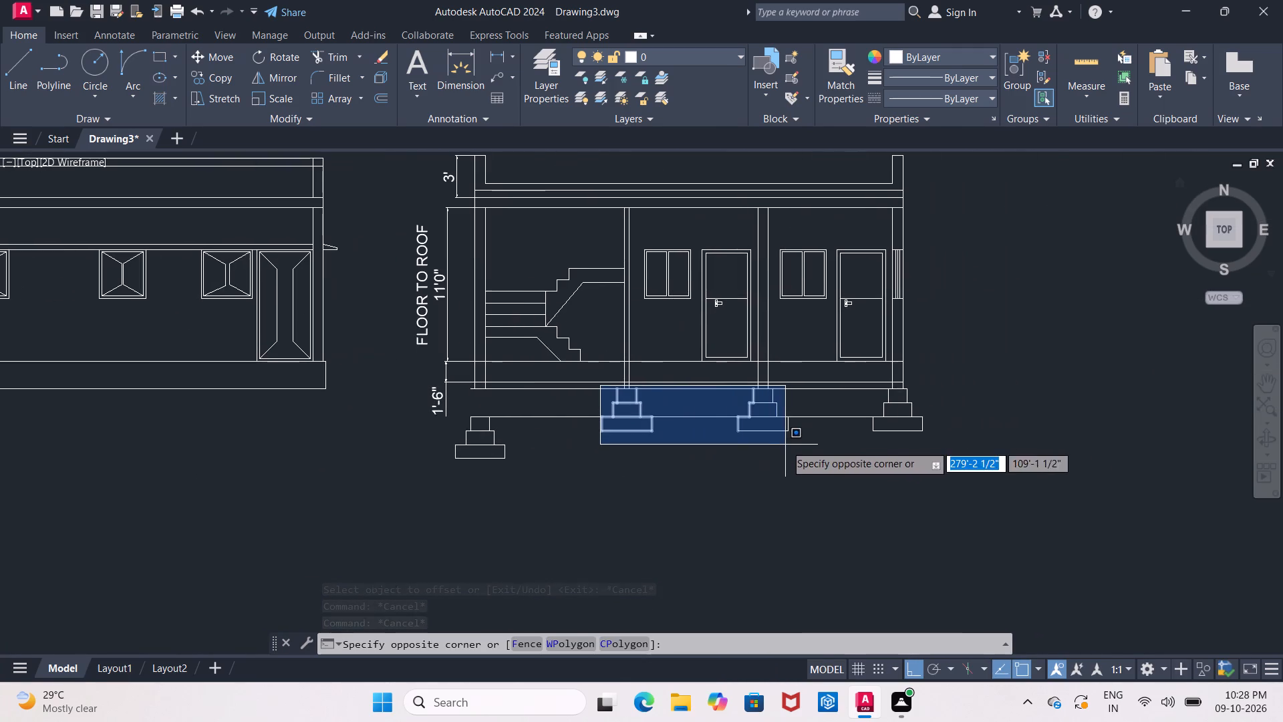
click(934, 446)
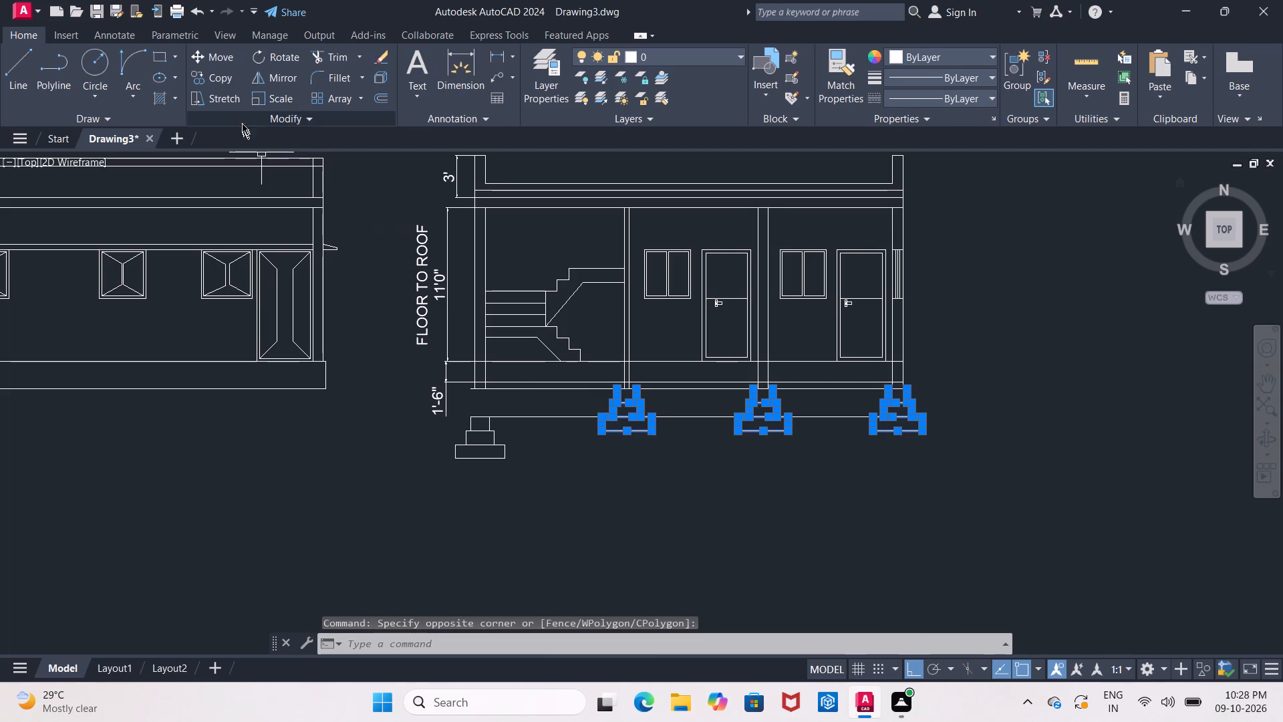
click(221, 104)
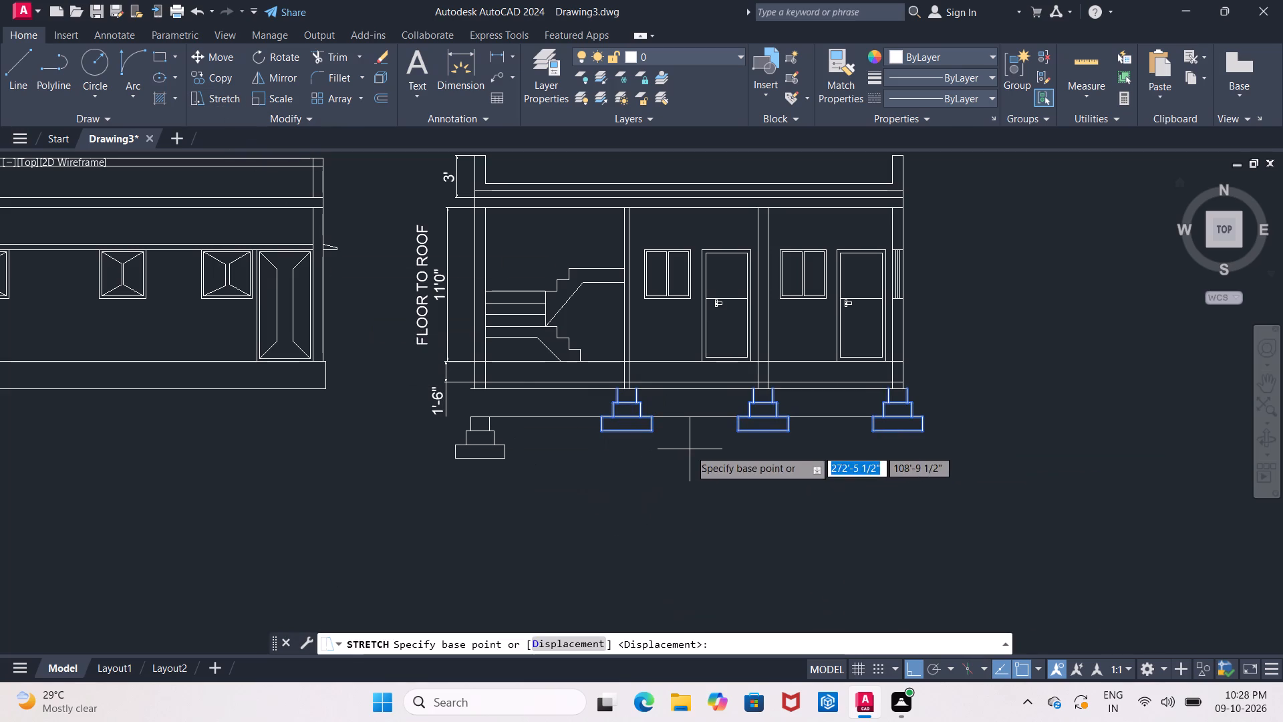
click(690, 449)
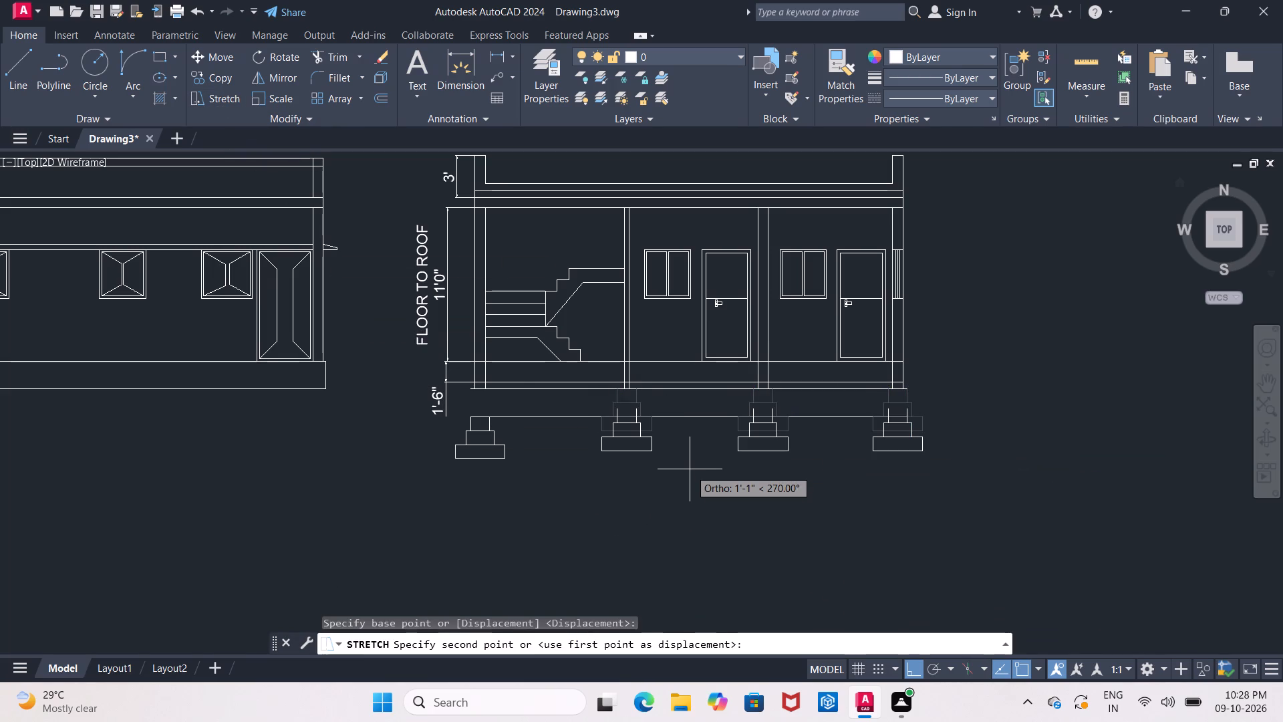
text(2')
key(Return)
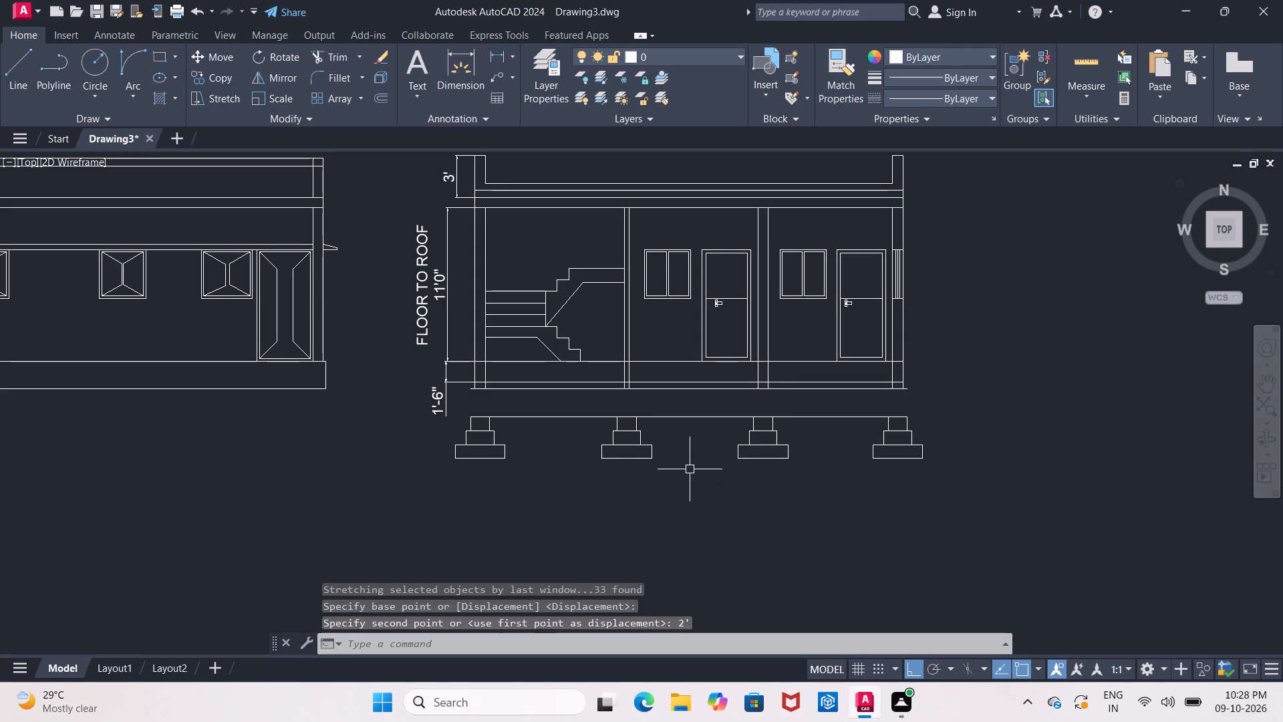
key(Escape)
Erase the original horizontal base line at the columns' lower ends, just below the plinth line.
scroll(535, 394, up, 1)
middle_drag(539, 399, 542, 400)
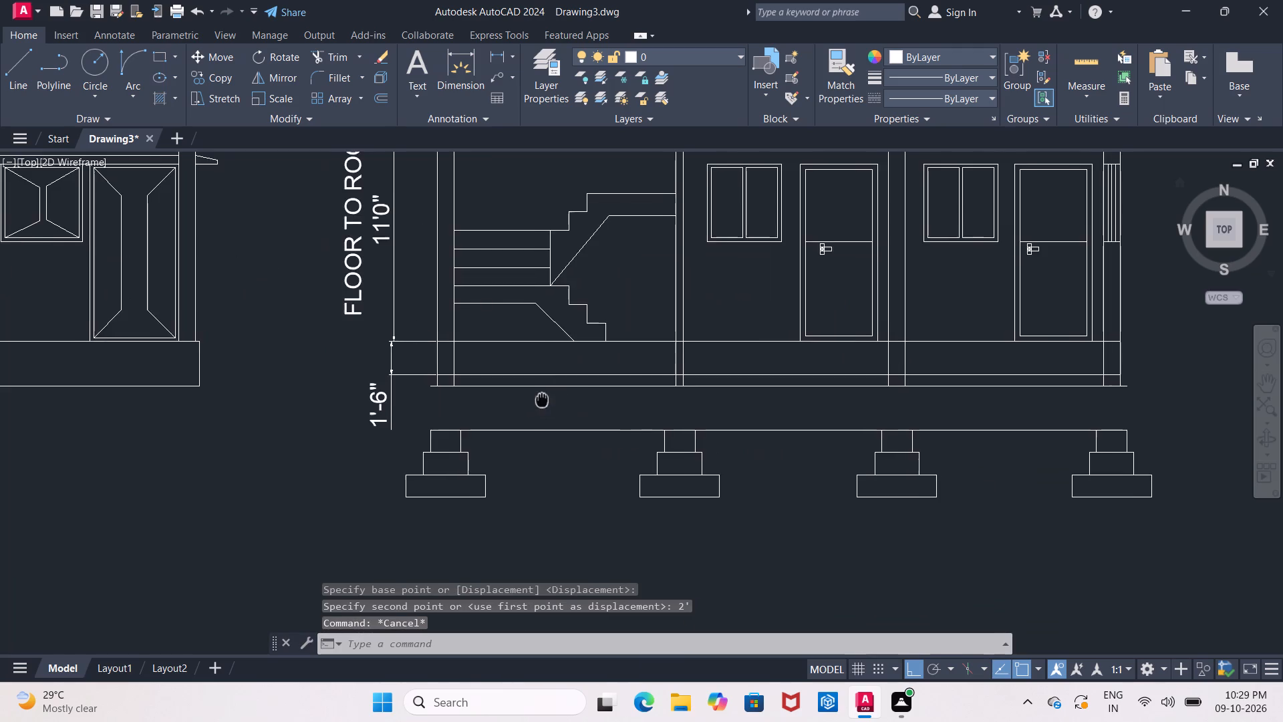
middle_drag(542, 400, 794, 434)
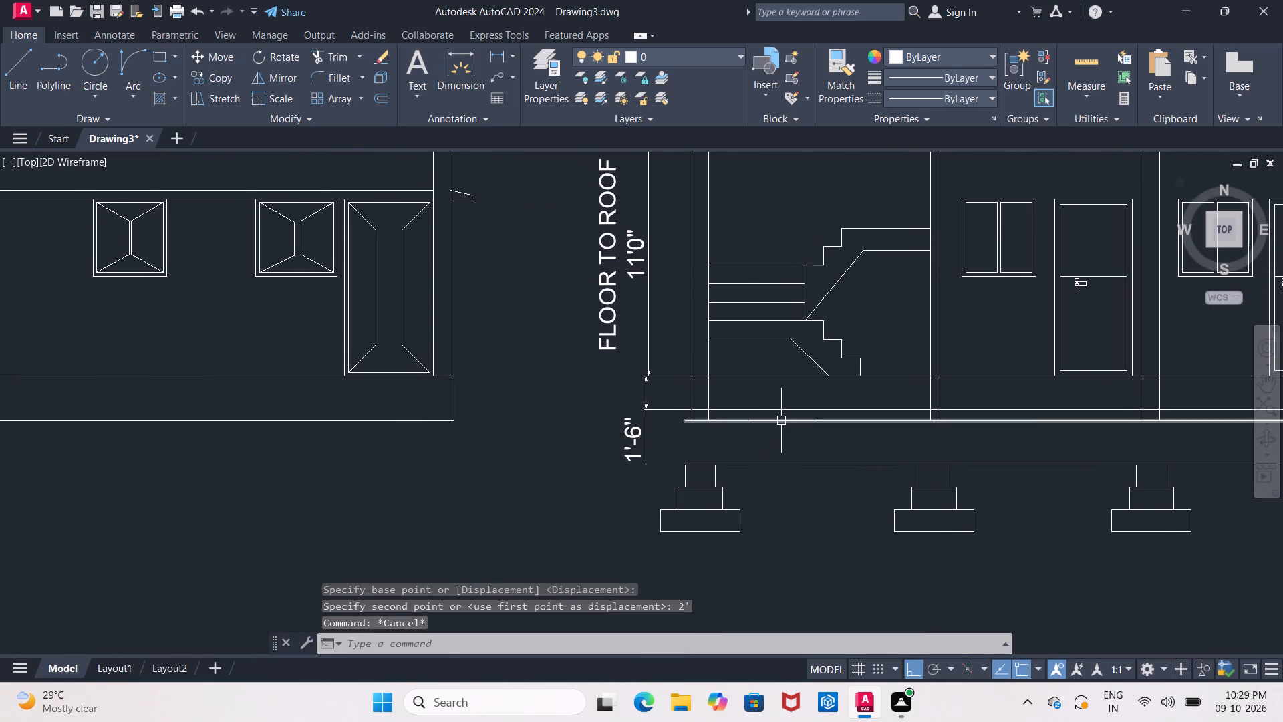
click(781, 420)
key(Delete)
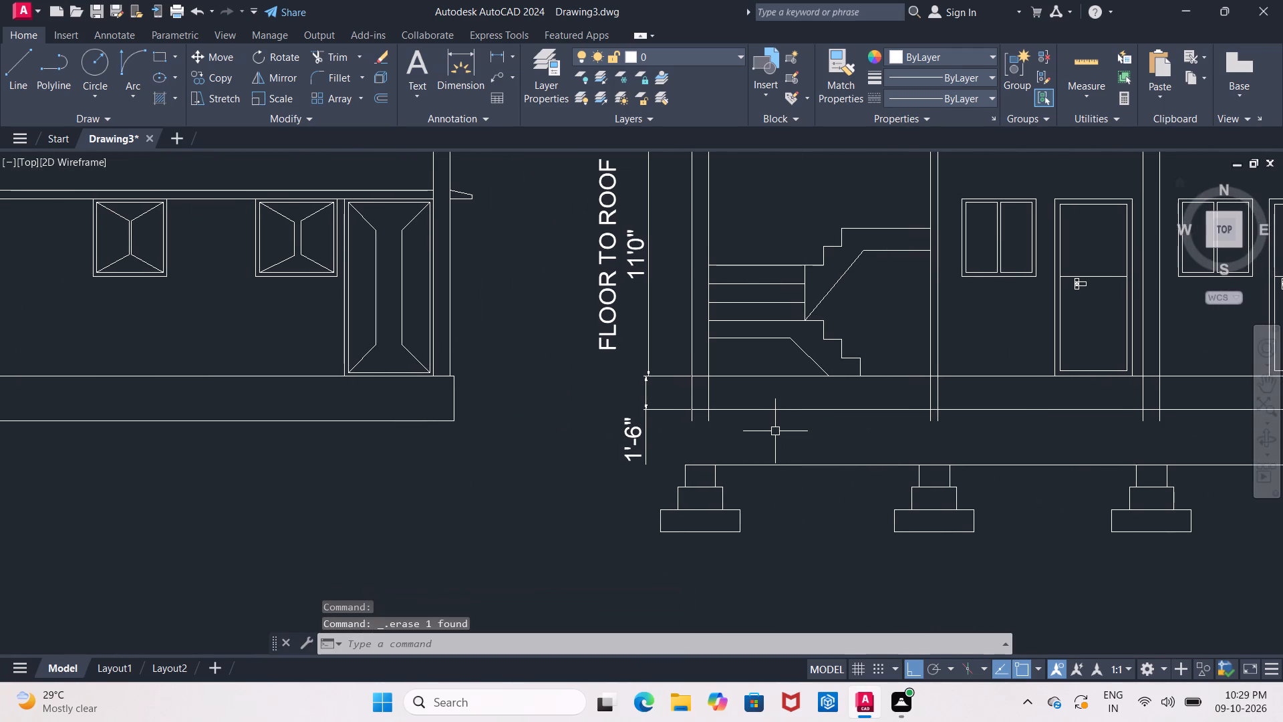
Extend both vertical edge lines of all four columns down to the line along the footing tops.
text(ex)
key(Return)
click(694, 397)
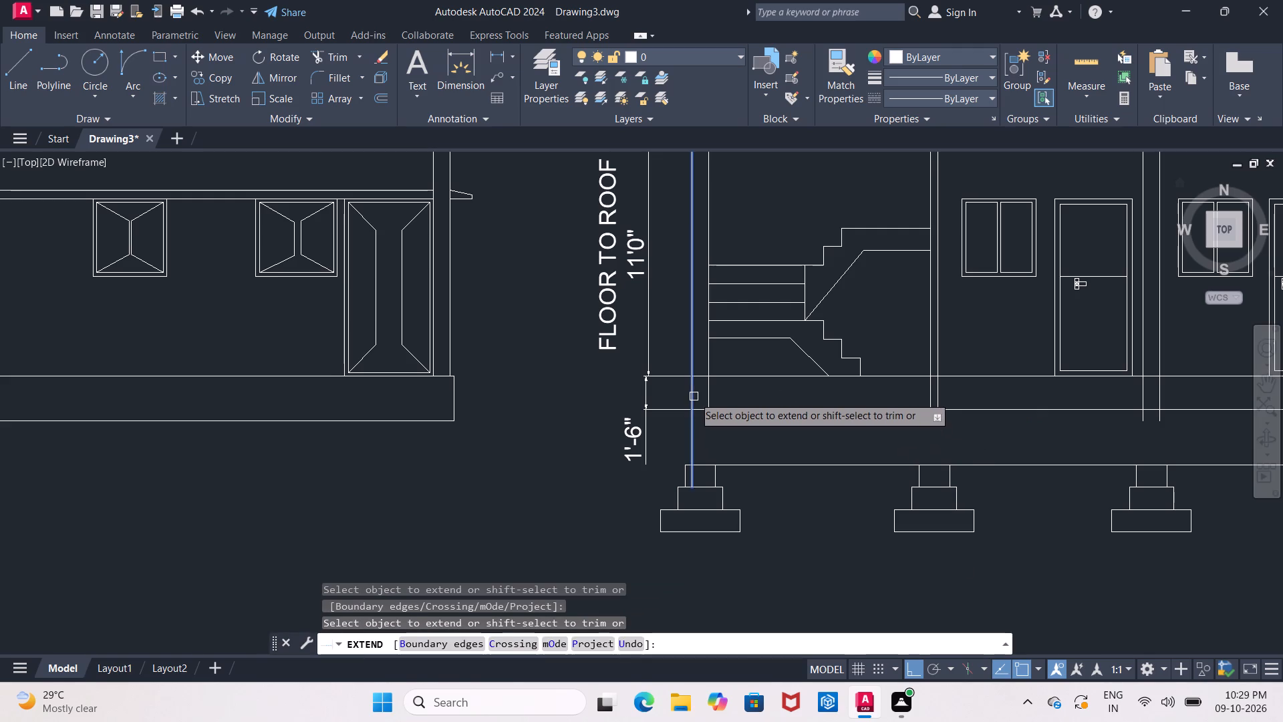
click(707, 393)
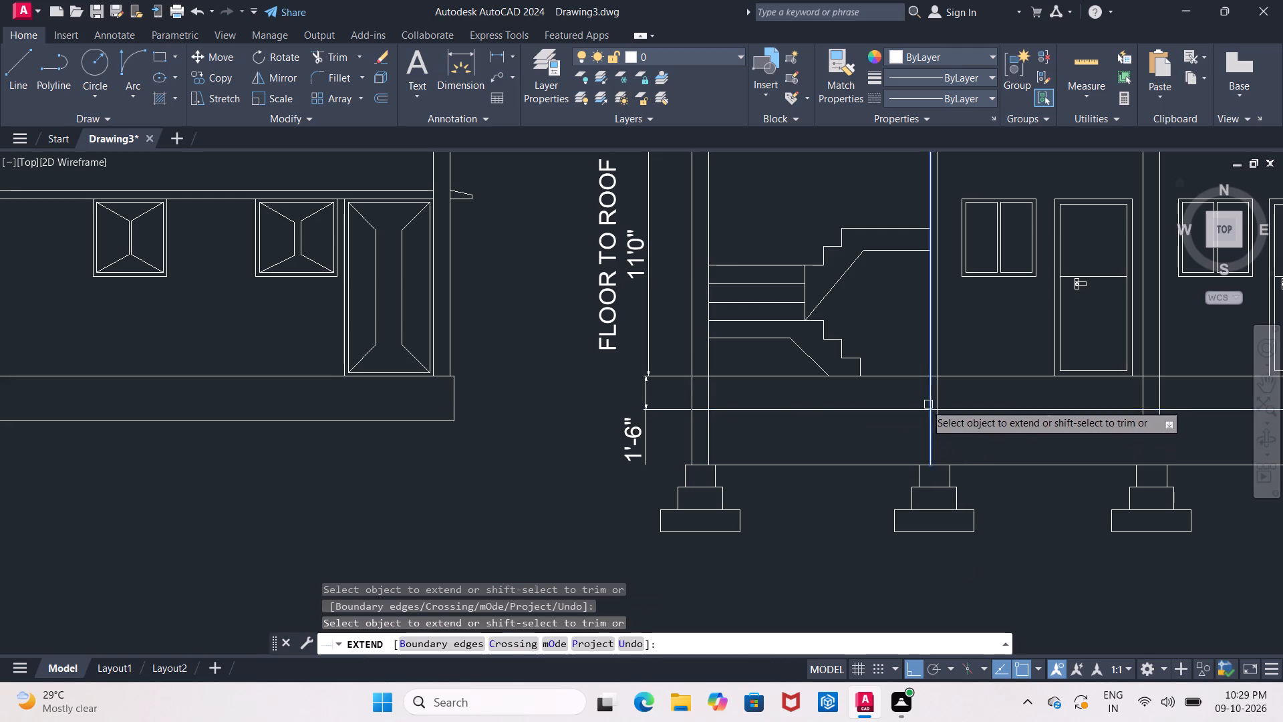
click(927, 399)
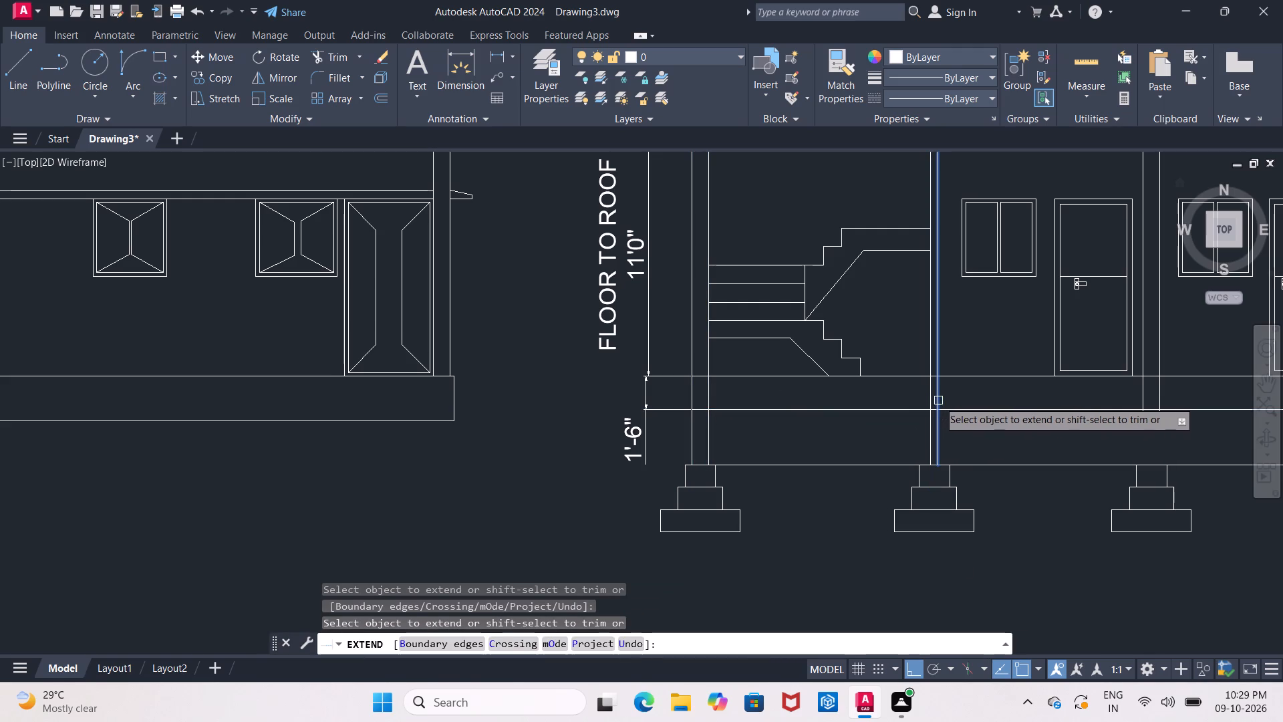
click(939, 400)
middle_drag(985, 404, 681, 375)
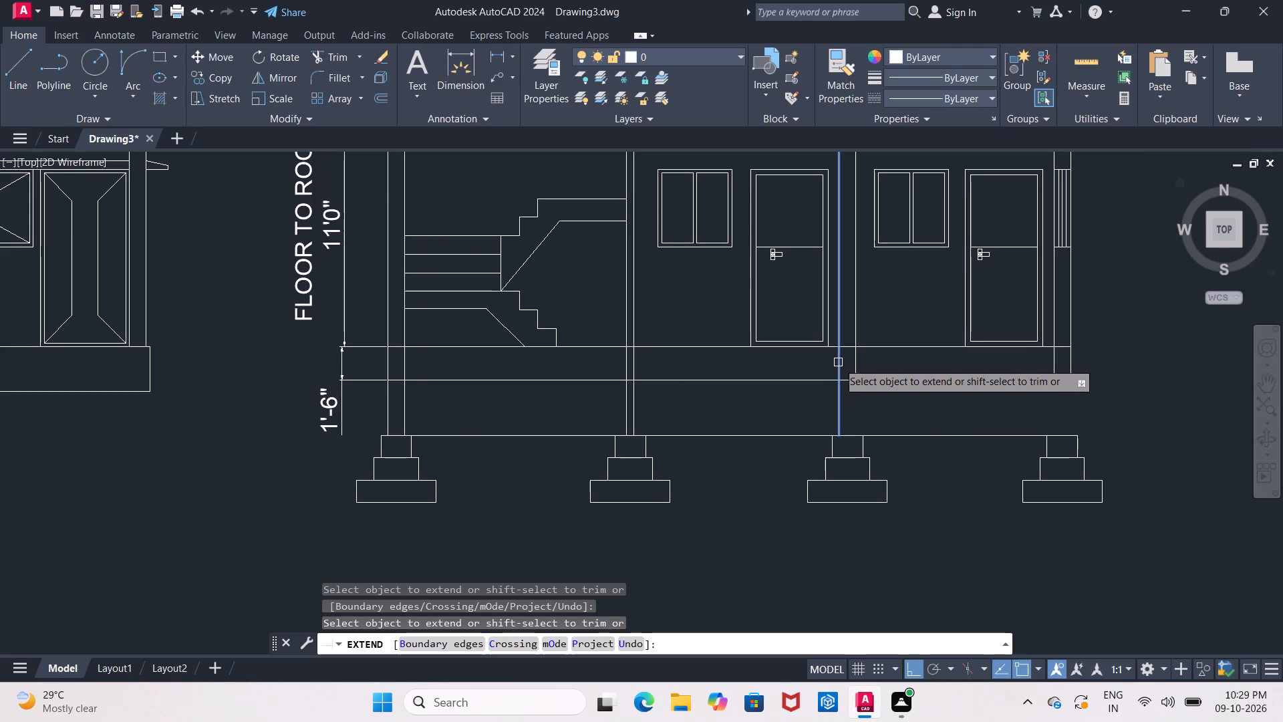
click(838, 362)
click(854, 360)
middle_drag(926, 374, 770, 374)
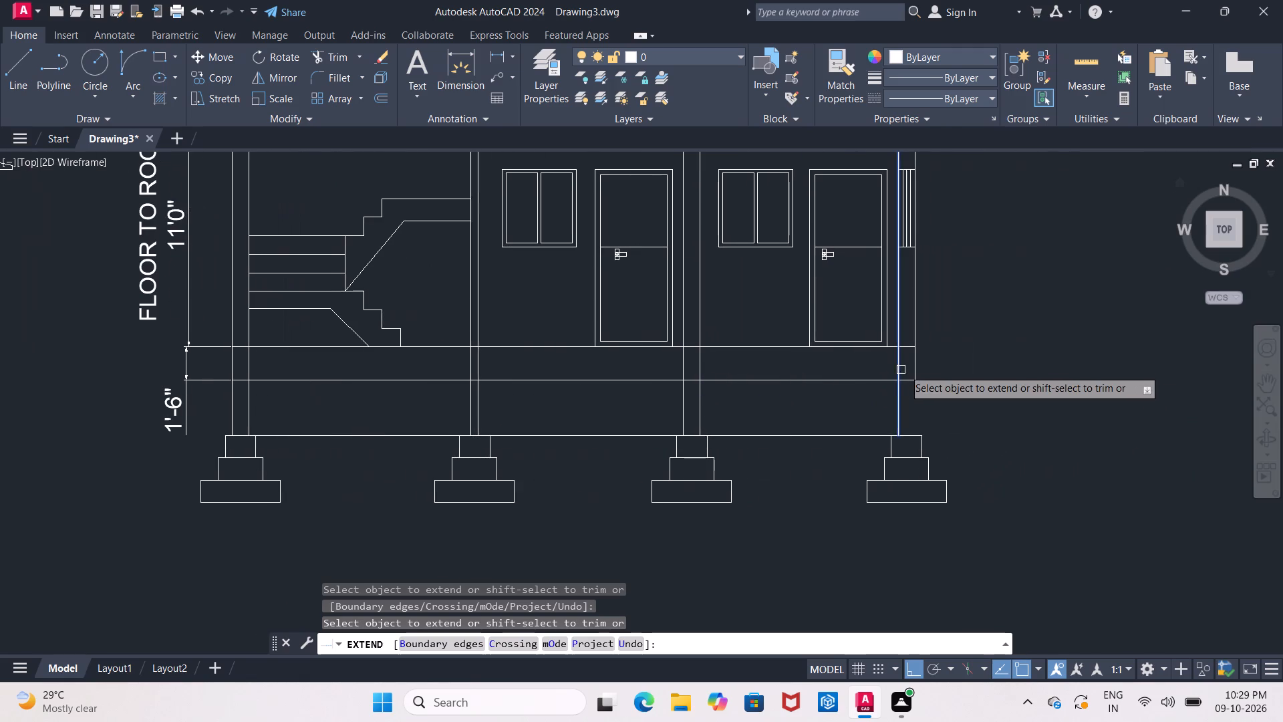
click(901, 367)
click(915, 368)
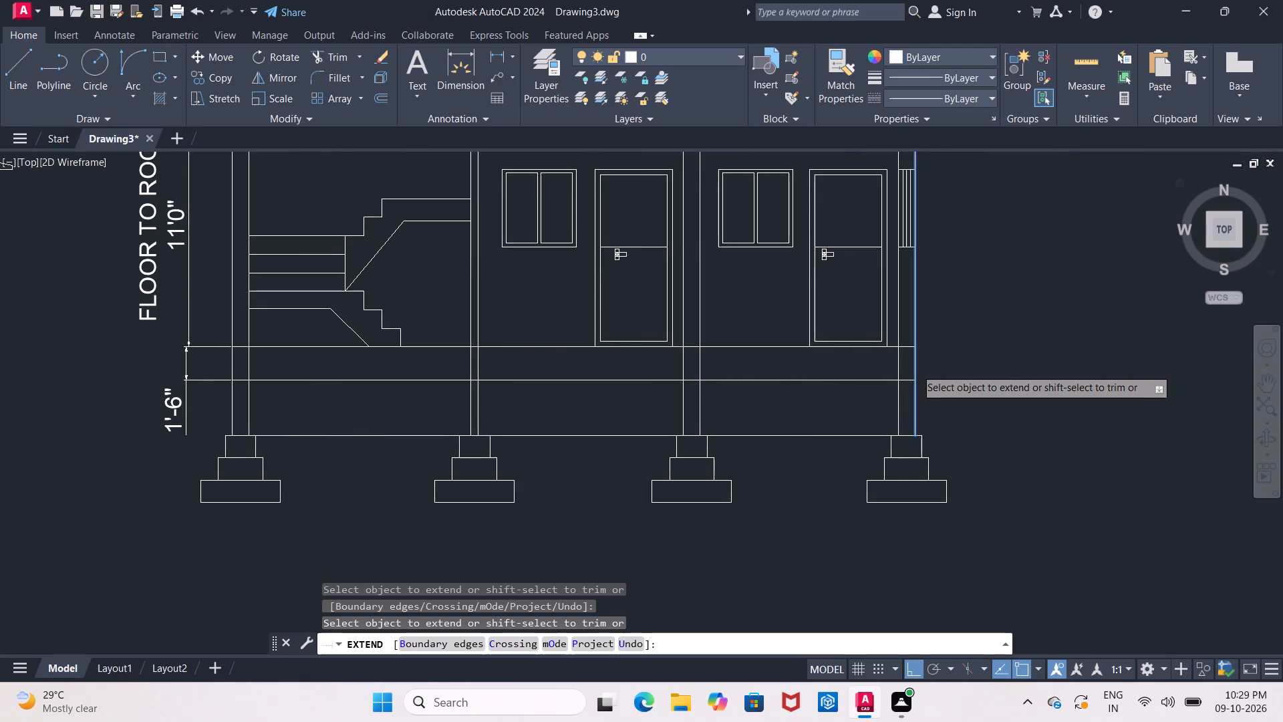
scroll(932, 381, down, 1)
middle_drag(944, 386, 1020, 391)
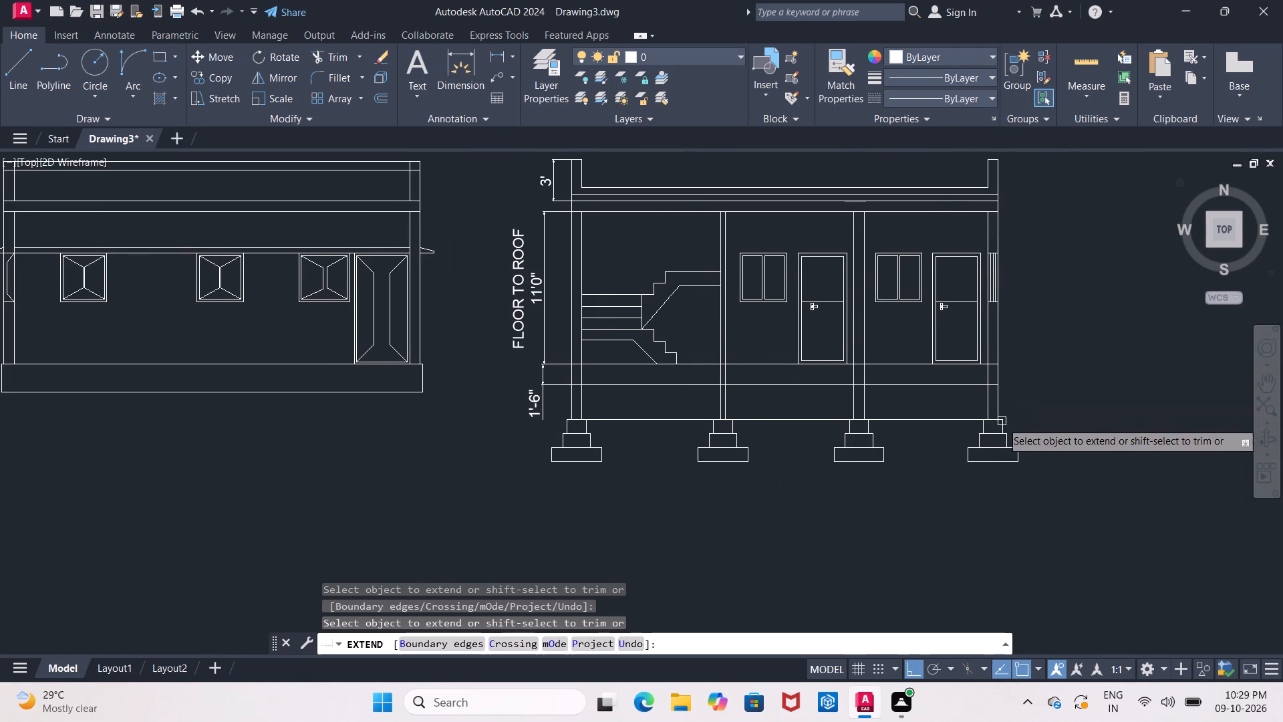
middle_drag(624, 496, 640, 492)
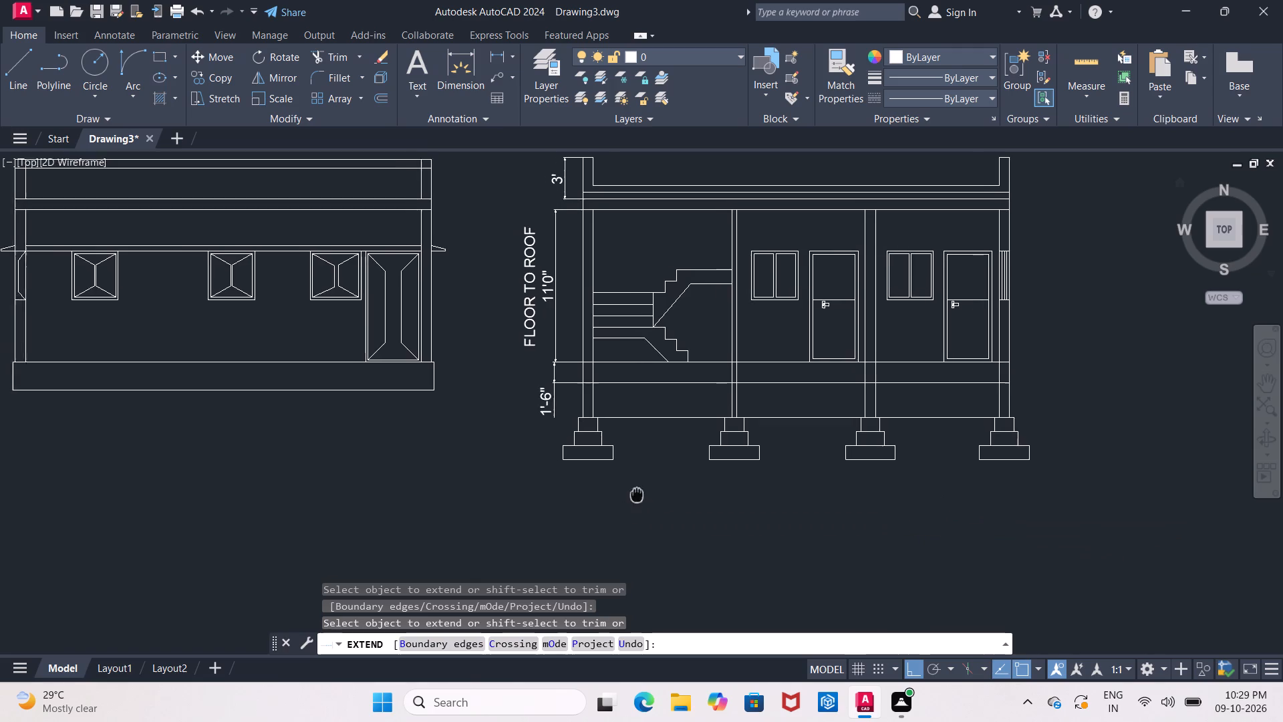
middle_drag(640, 492, 728, 471)
key(Escape)
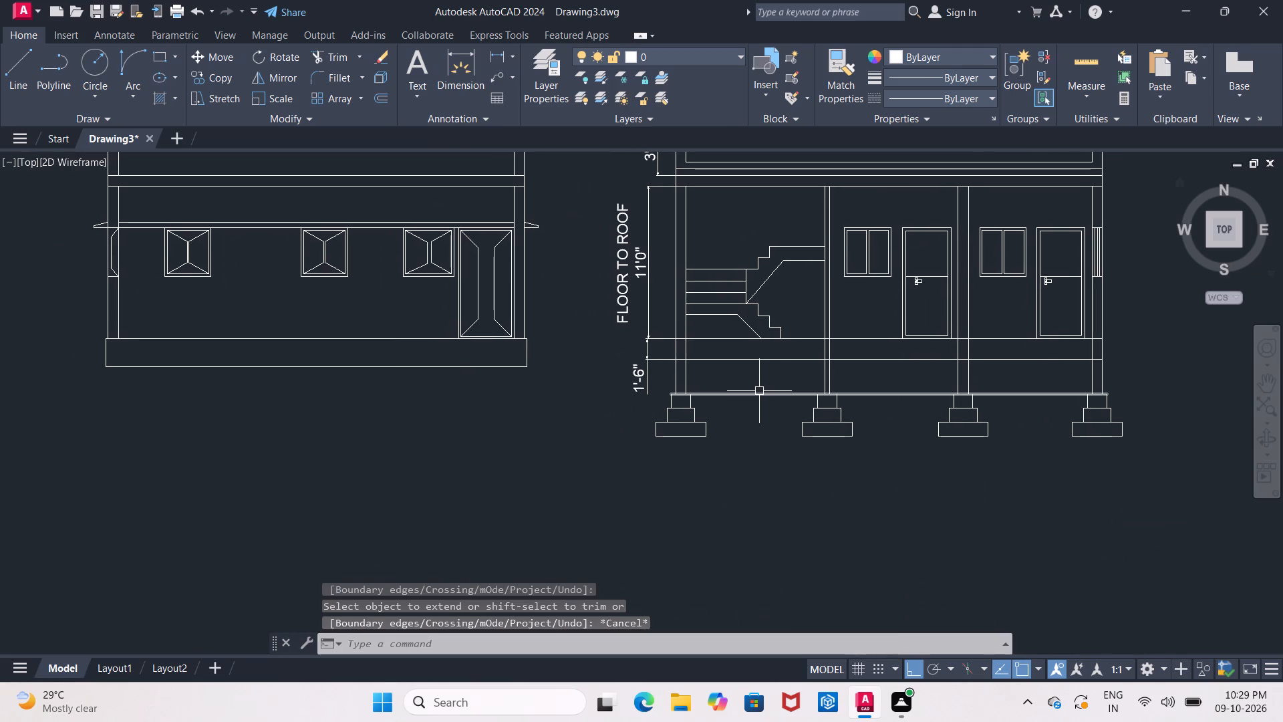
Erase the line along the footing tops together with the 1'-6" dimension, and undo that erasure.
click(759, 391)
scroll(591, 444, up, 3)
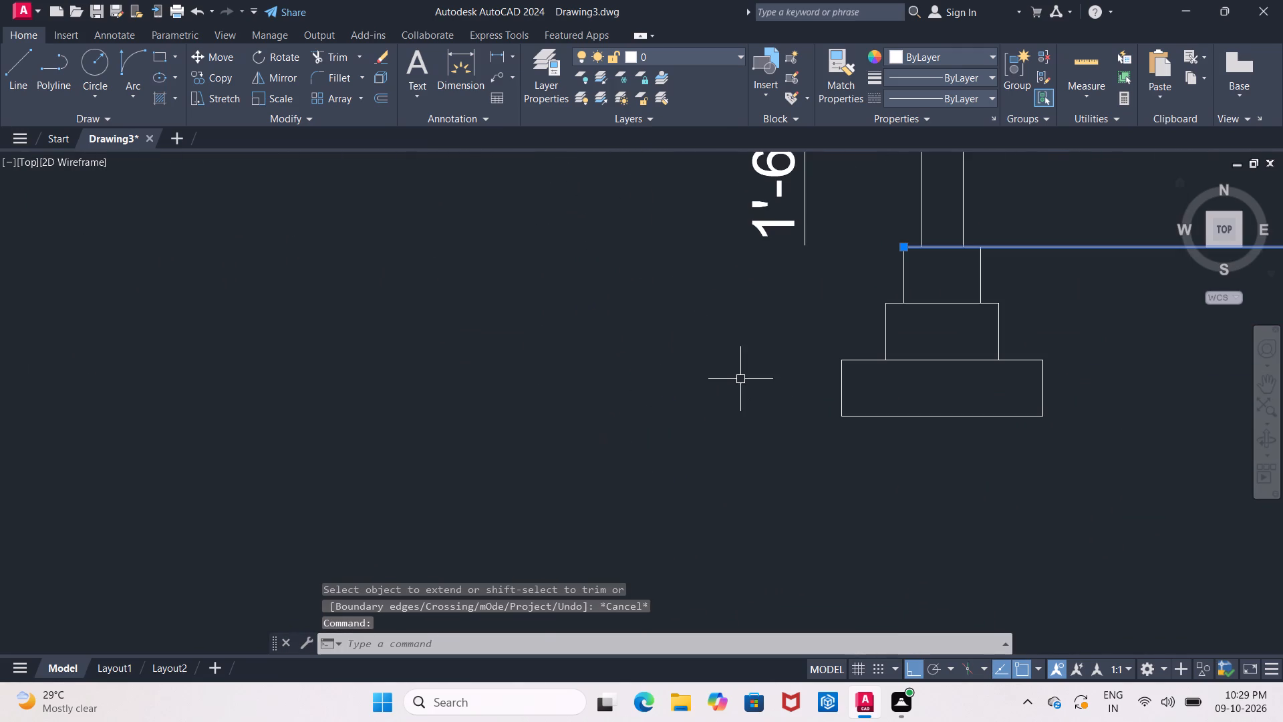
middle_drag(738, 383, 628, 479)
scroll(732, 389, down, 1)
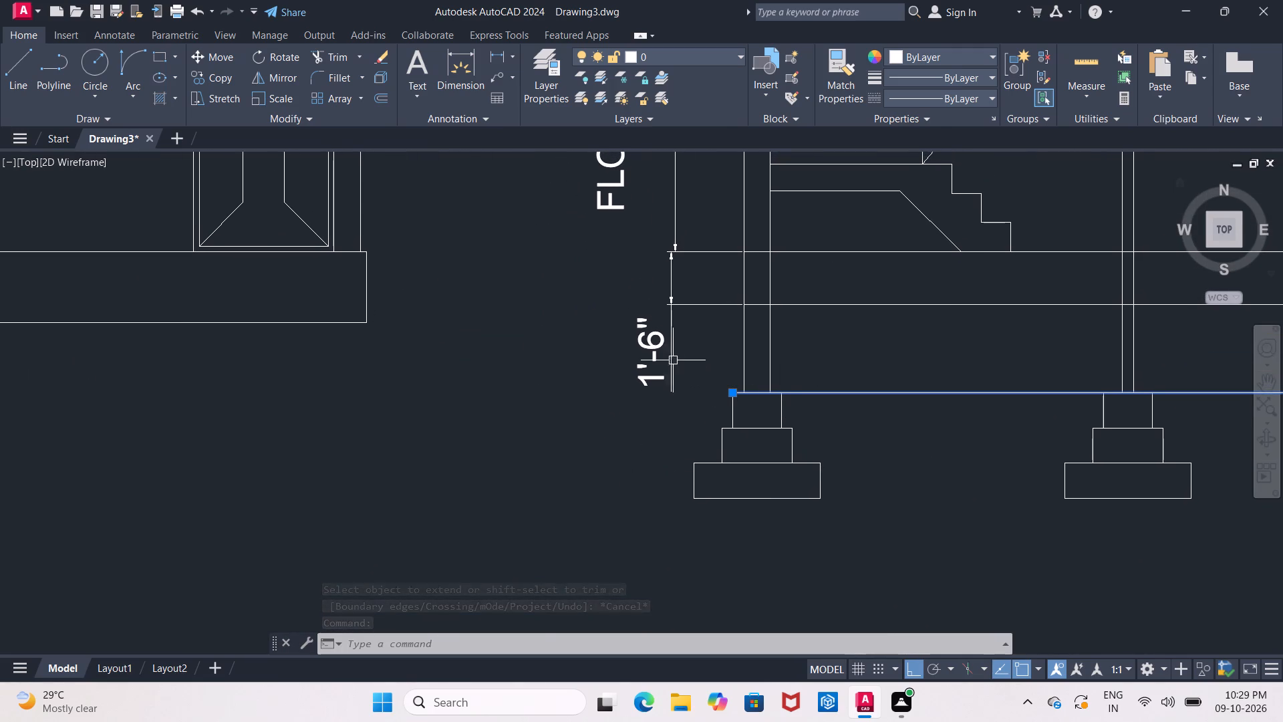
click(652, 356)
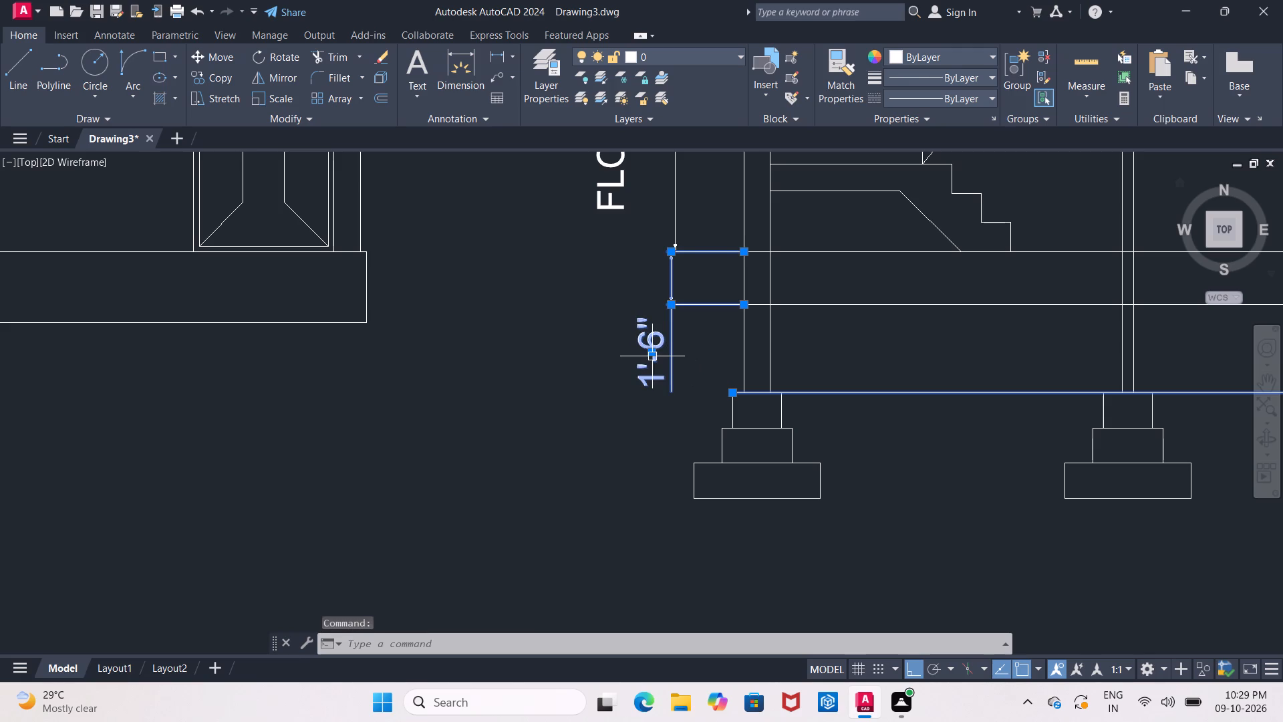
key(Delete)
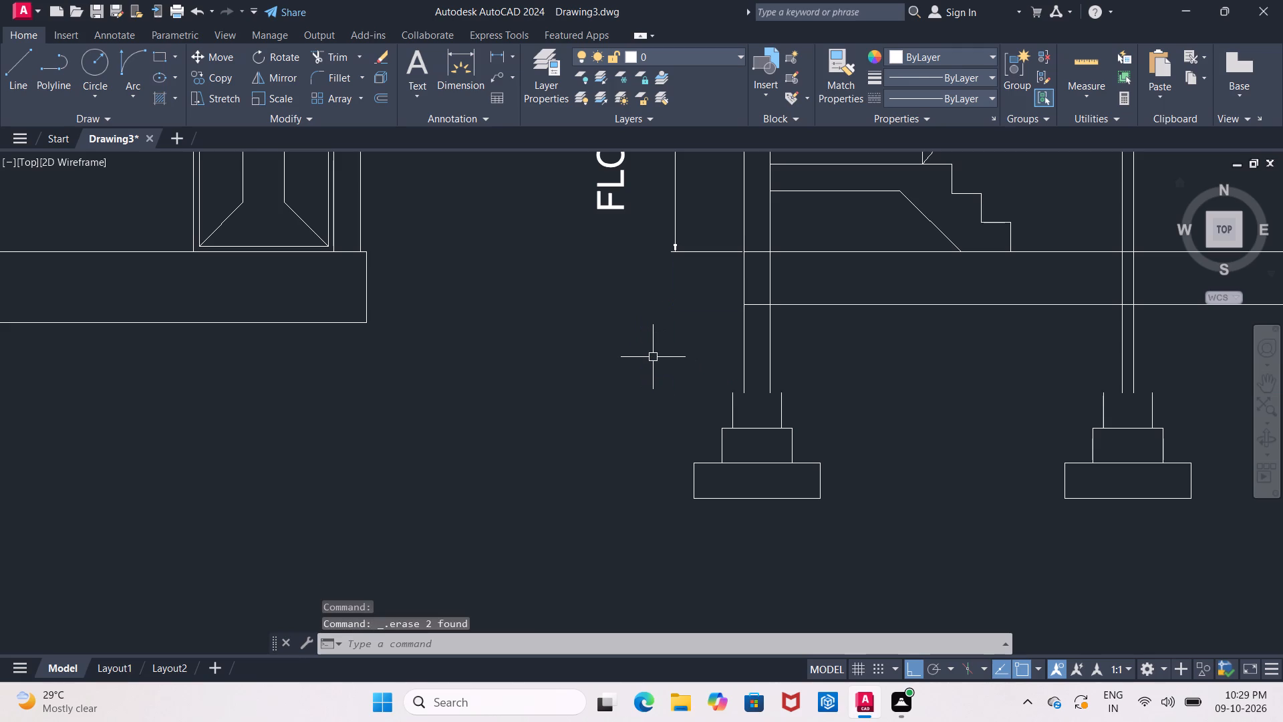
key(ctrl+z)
Erase only the 1'-6" plinth dimension outside the section's left wall.
click(662, 356)
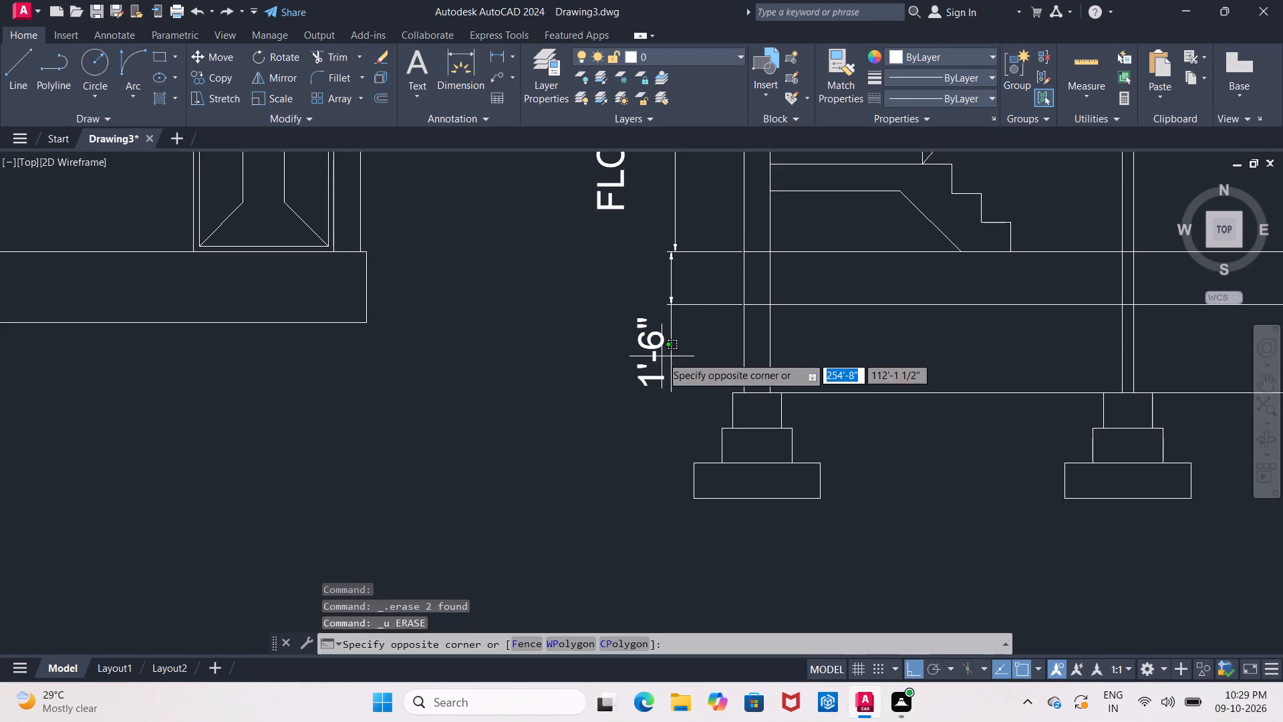
key(Escape)
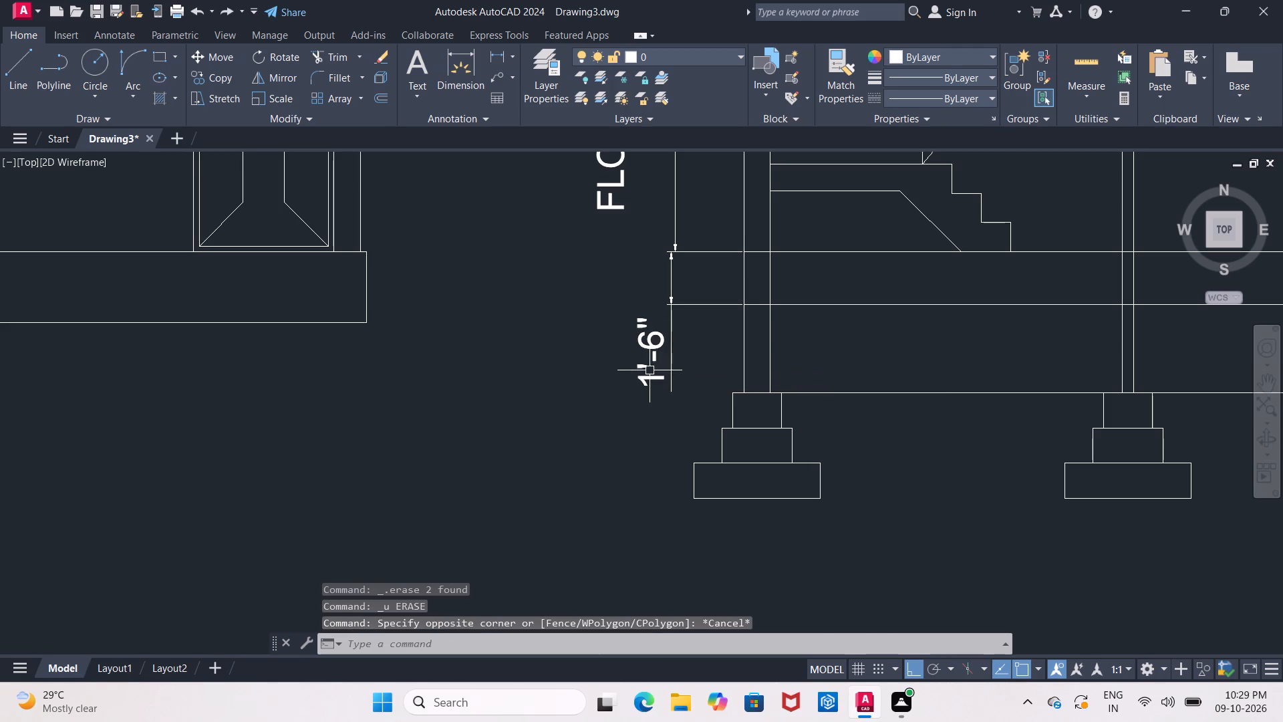
click(650, 360)
key(Delete)
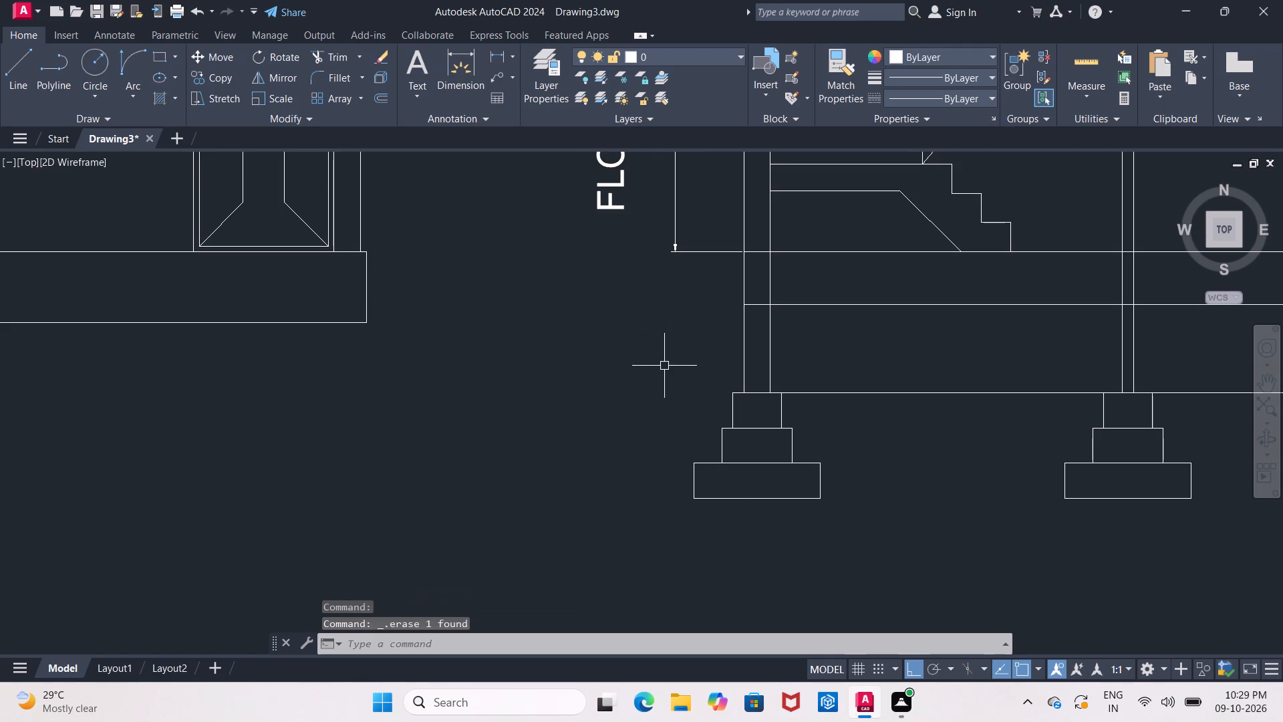
Stretch the left end of the line along the footing tops outward beyond the leftmost footing.
middle_drag(664, 366, 617, 361)
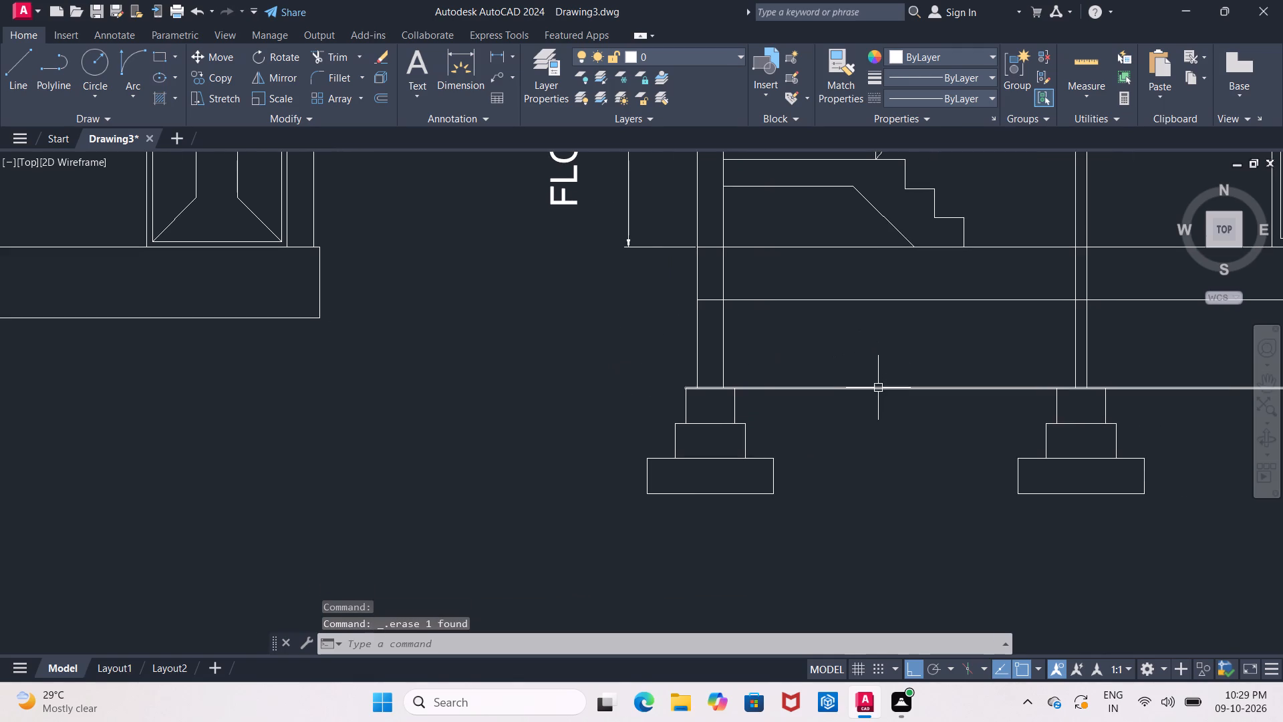
click(878, 388)
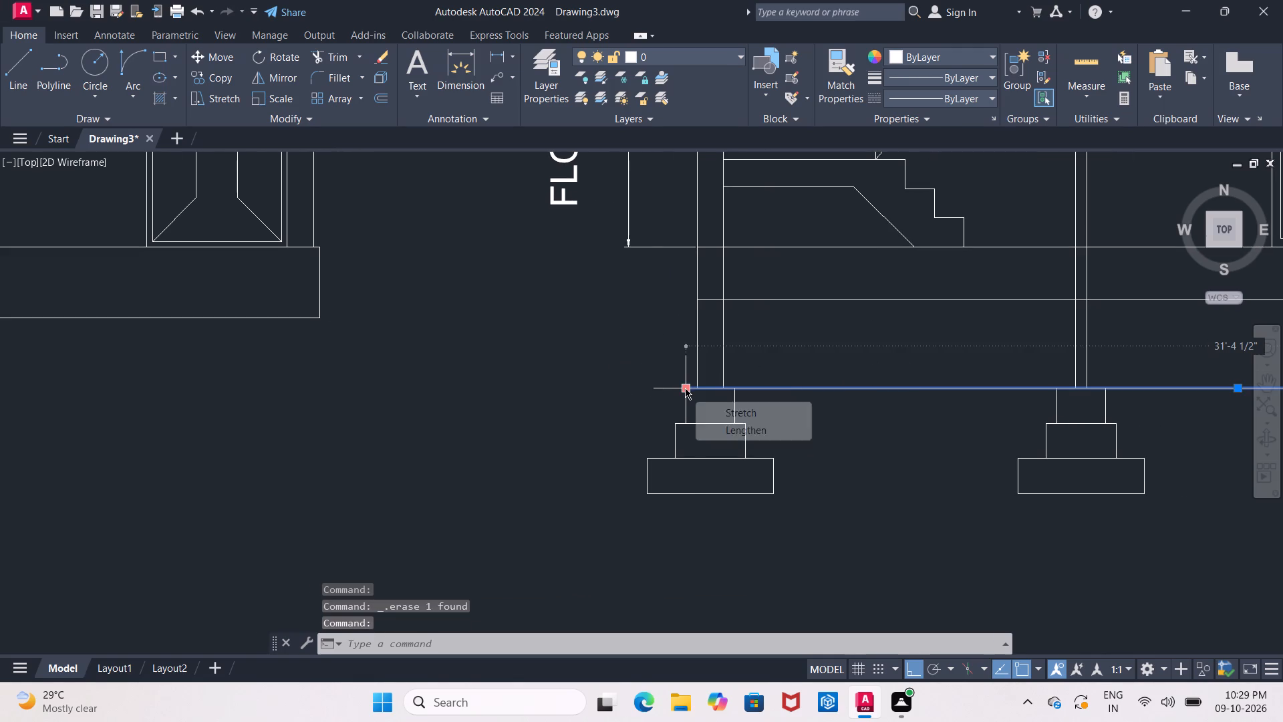
click(685, 388)
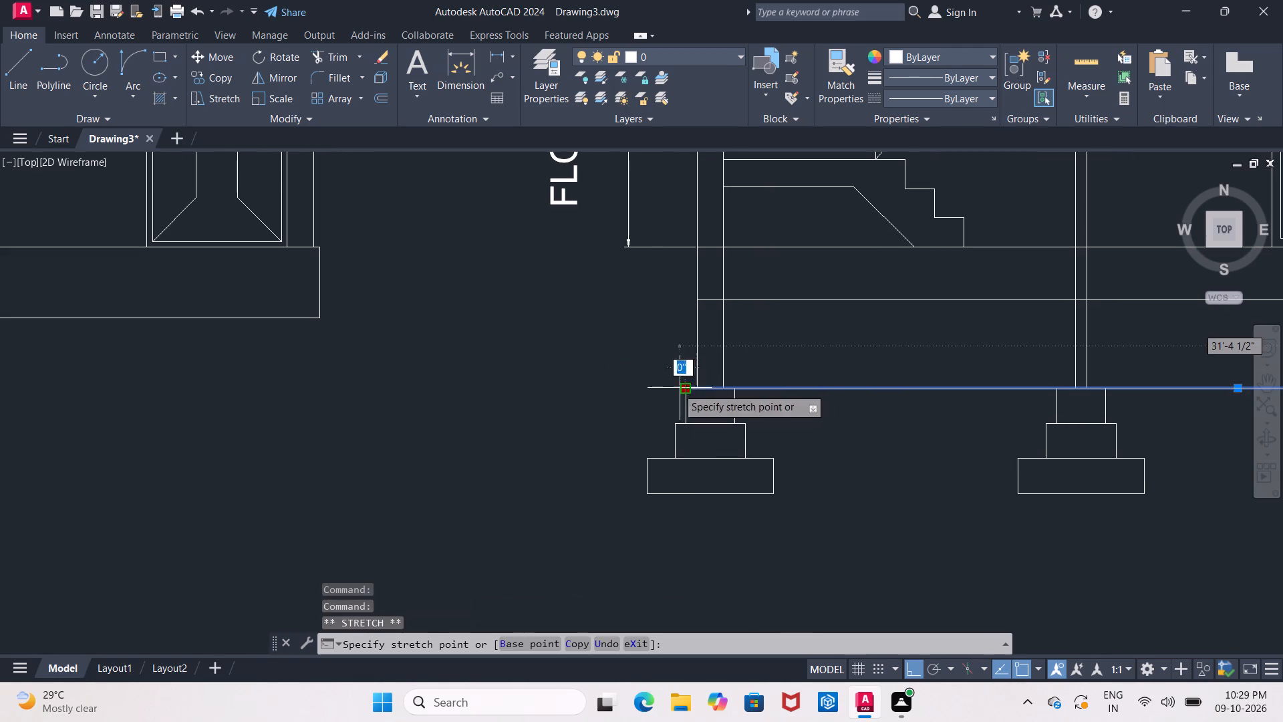
click(602, 386)
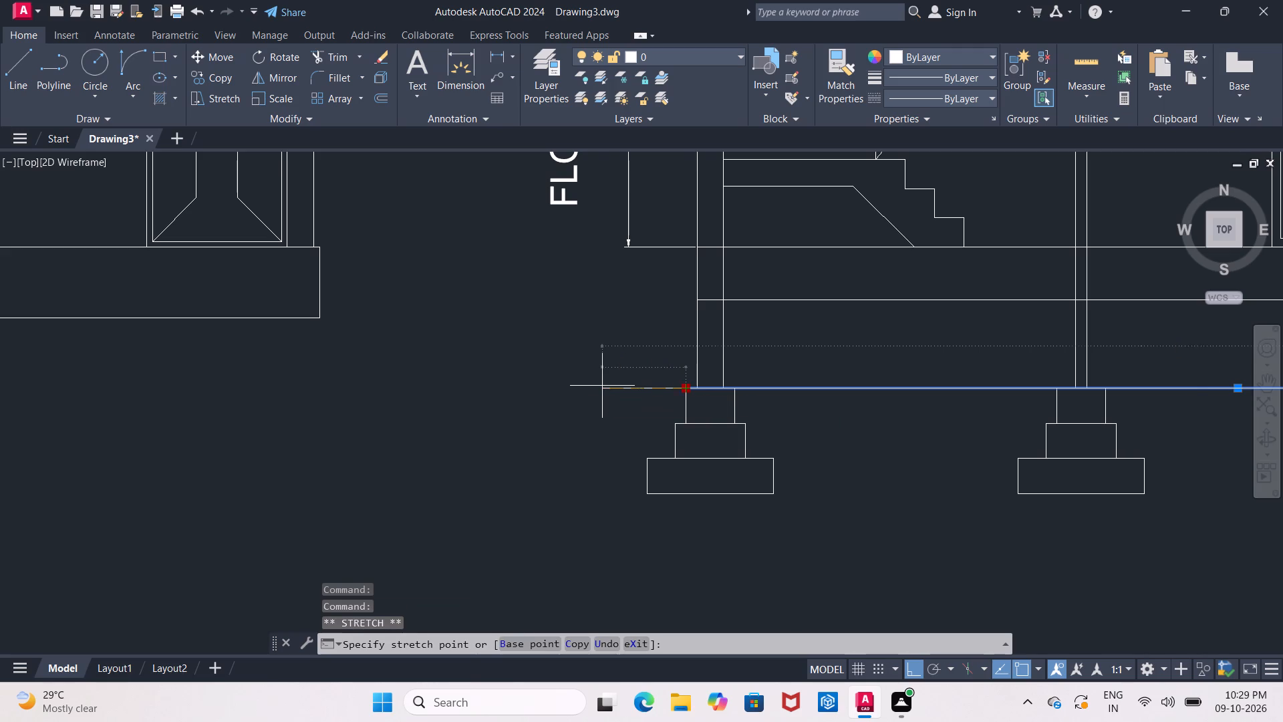
key(Escape)
Stretch the right end of the line along the footing tops outward beyond the rightmost footing.
scroll(615, 412, down, 2)
middle_drag(615, 412, 416, 396)
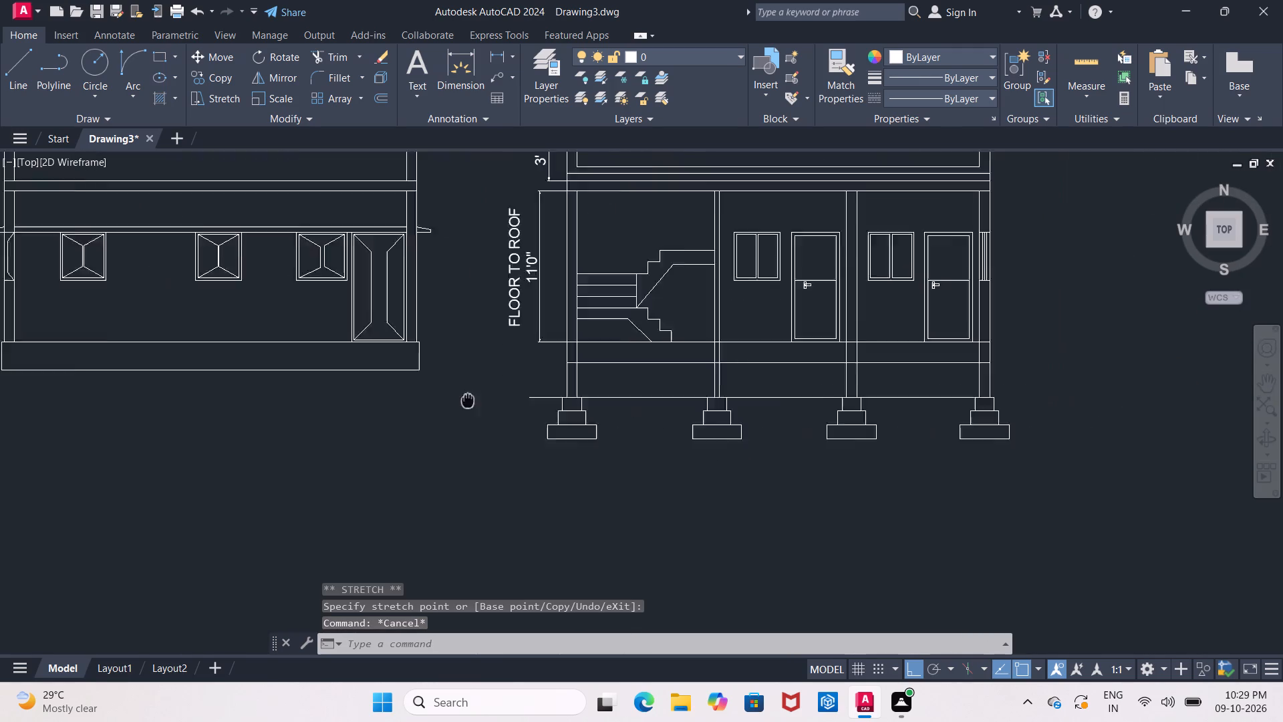
middle_drag(416, 396, 346, 388)
scroll(774, 383, up, 1)
middle_drag(760, 381, 654, 375)
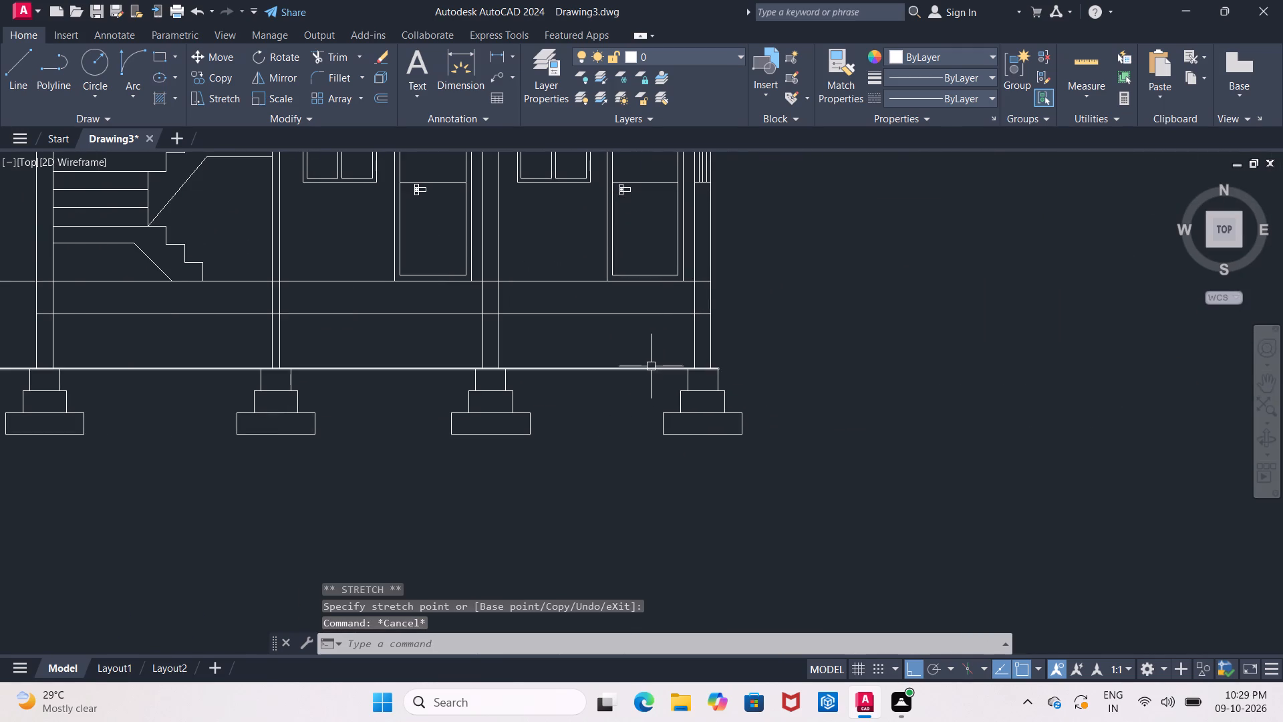
click(651, 366)
click(717, 369)
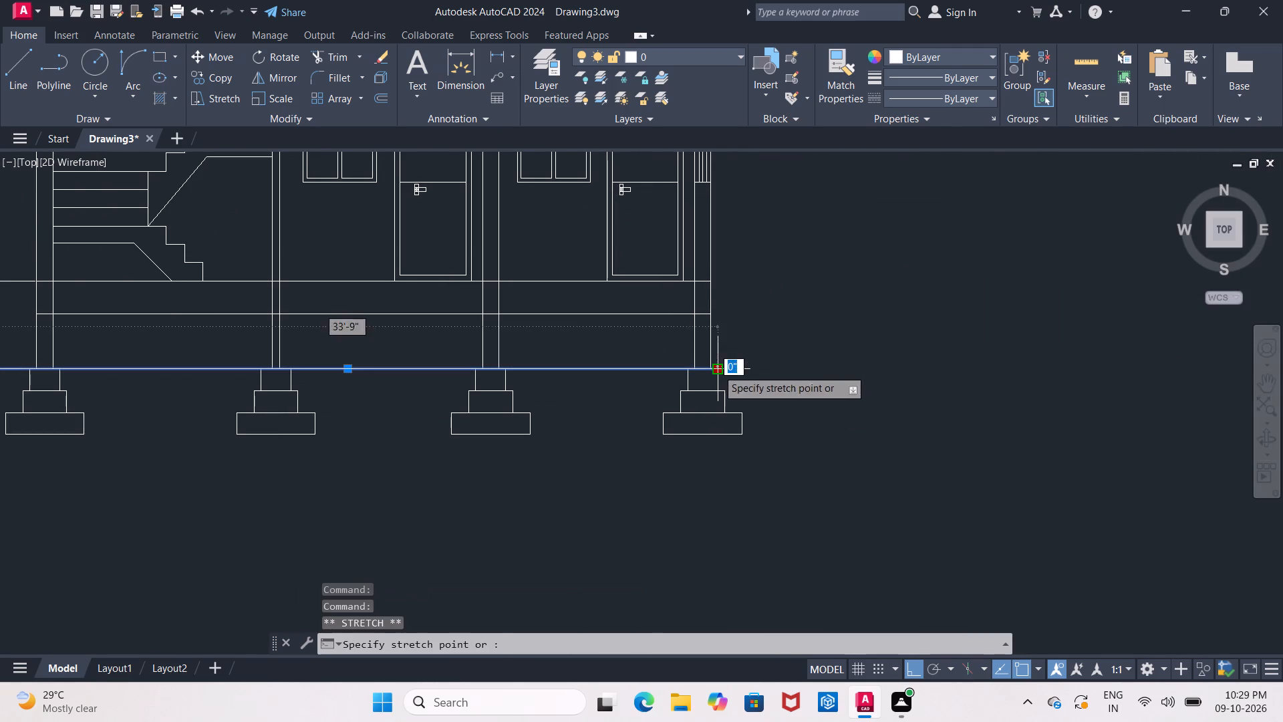
click(773, 370)
scroll(789, 400, down, 2)
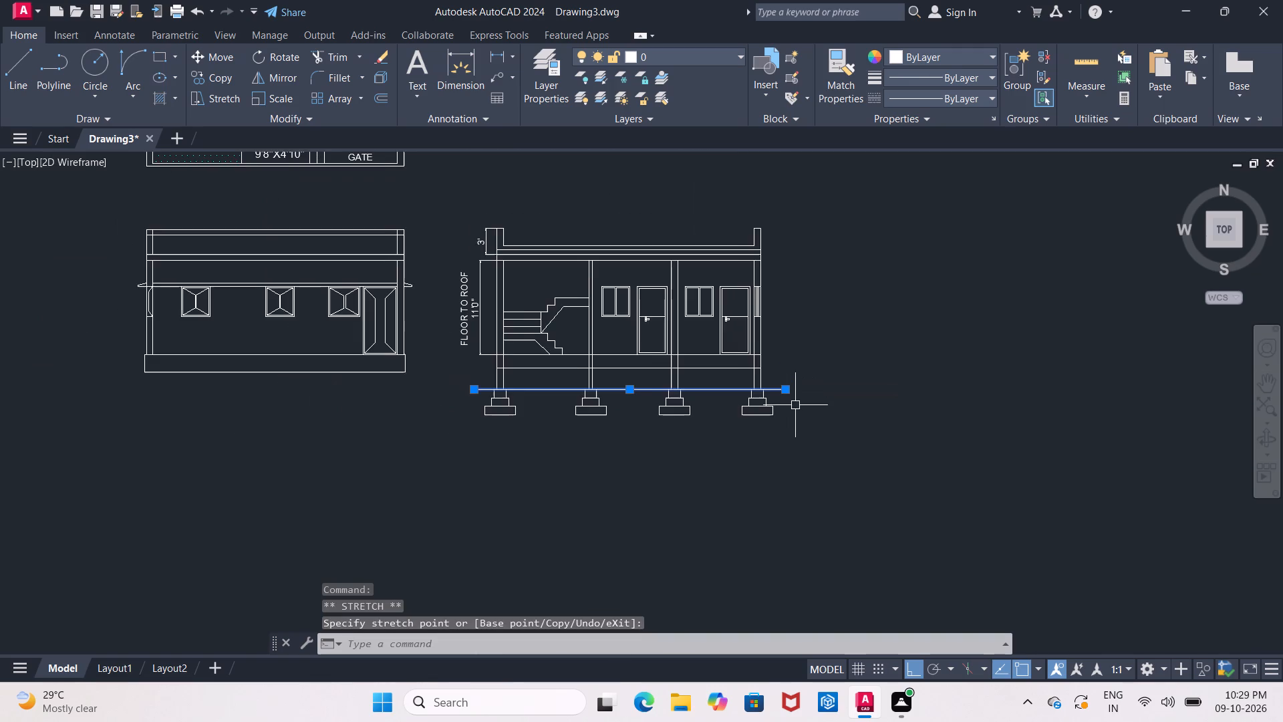
middle_drag(796, 405, 901, 404)
key(Escape)
Add a vertical linear dimension from the floor line to the plinth line, placed outside the section's left wall.
scroll(627, 442, up, 2)
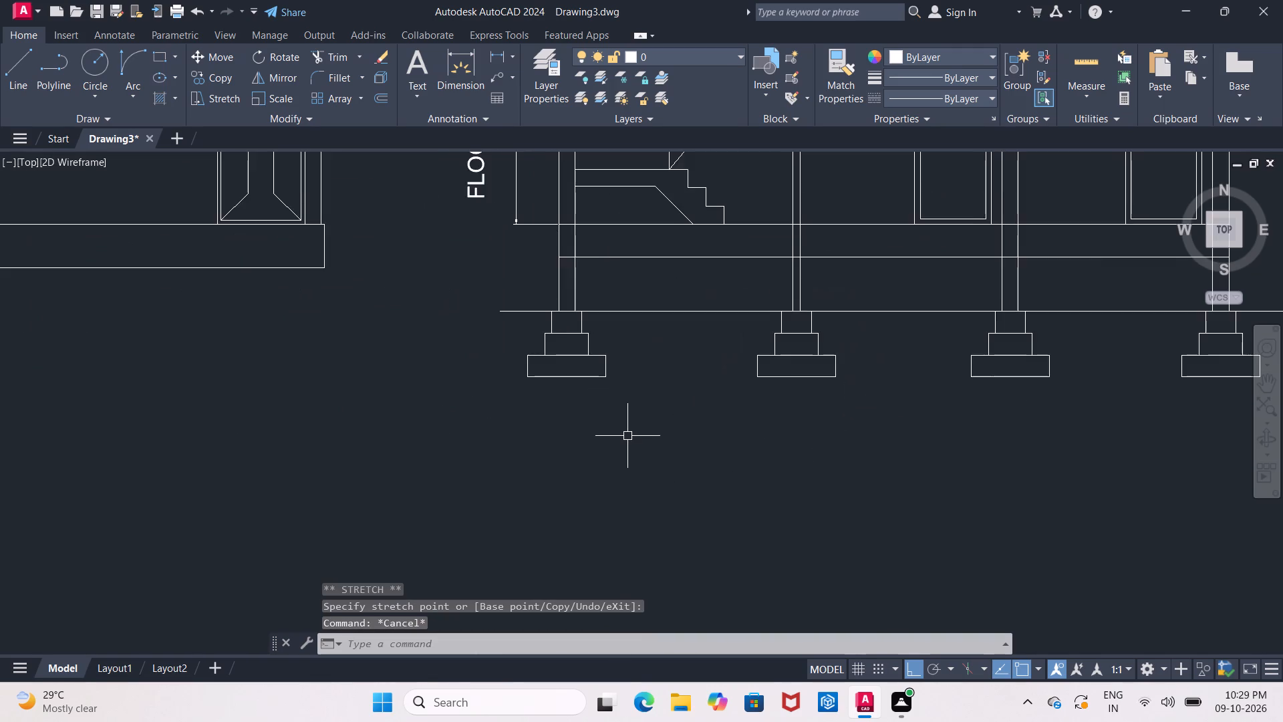
middle_drag(627, 436, 734, 484)
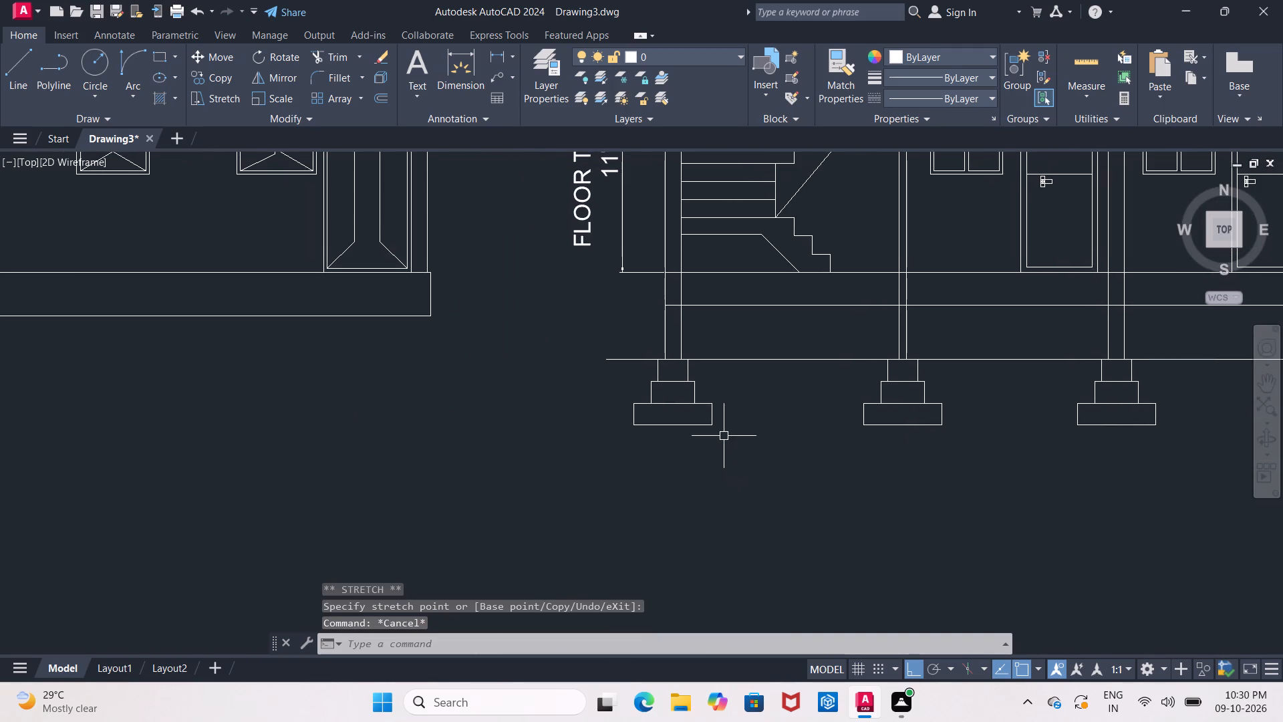
middle_drag(741, 419, 735, 513)
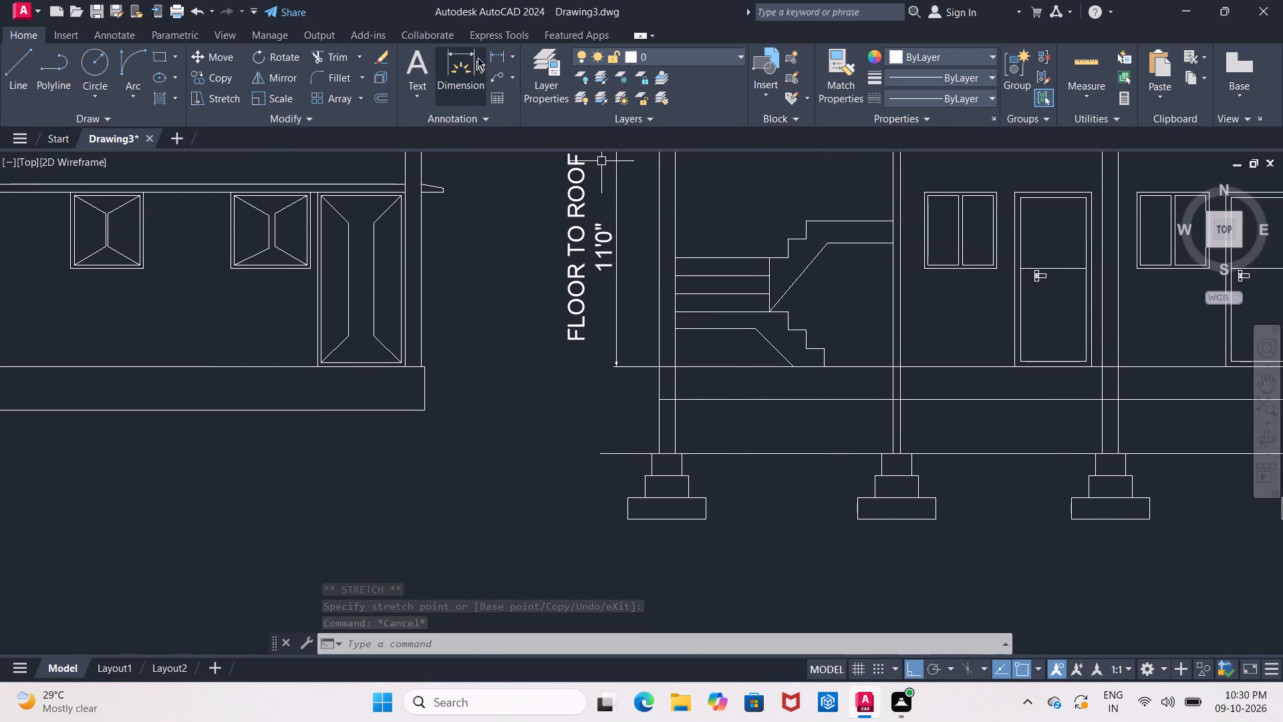
click(497, 56)
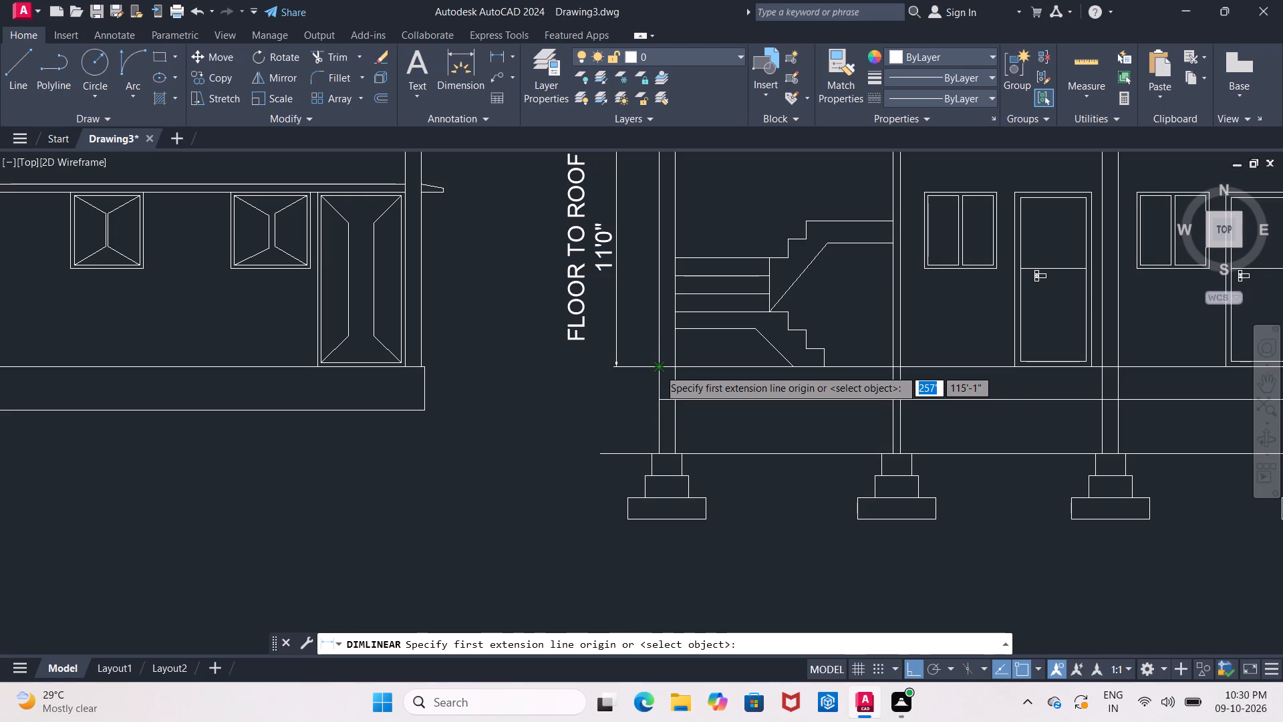
click(659, 369)
click(660, 396)
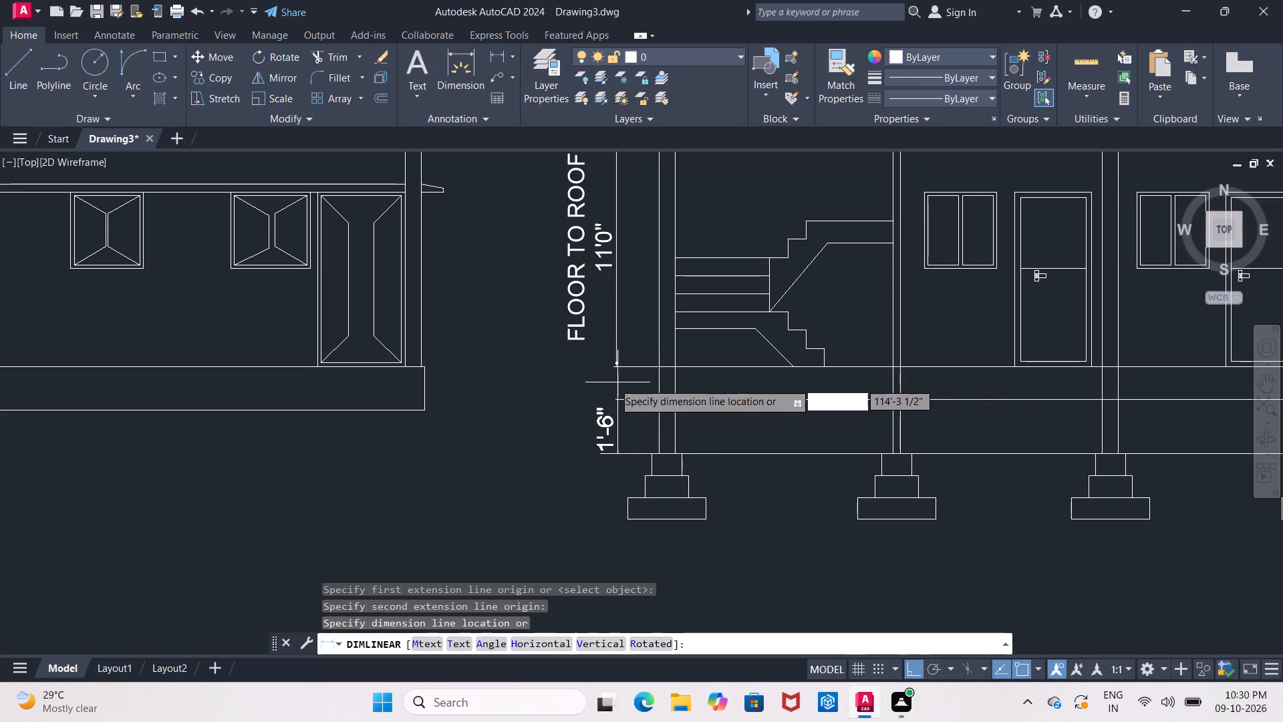
middle_drag(583, 376, 588, 392)
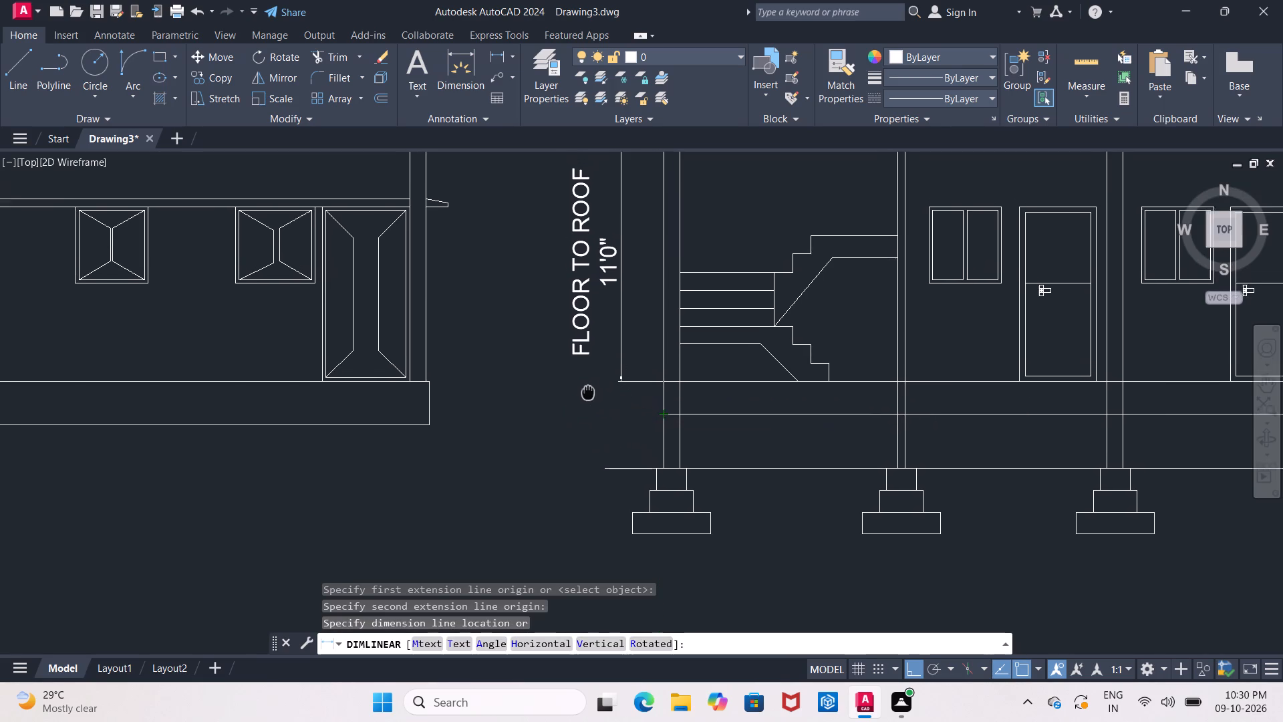
middle_drag(588, 392, 589, 396)
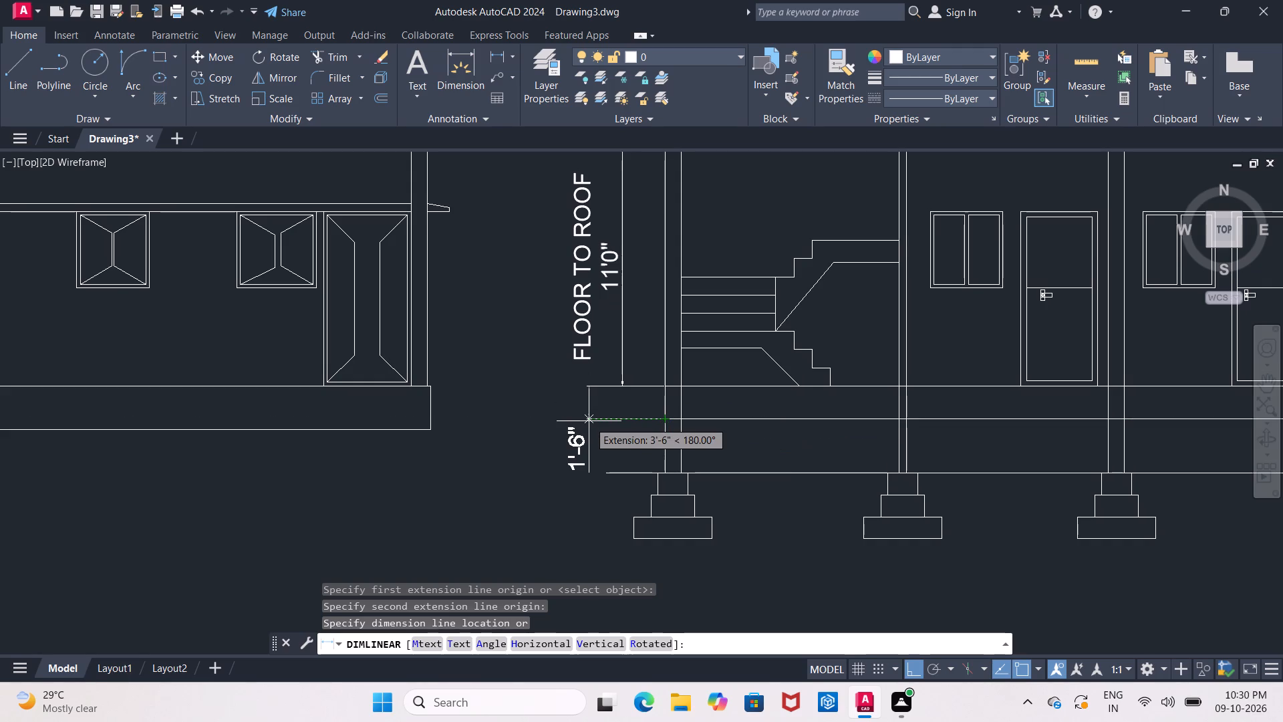
click(589, 421)
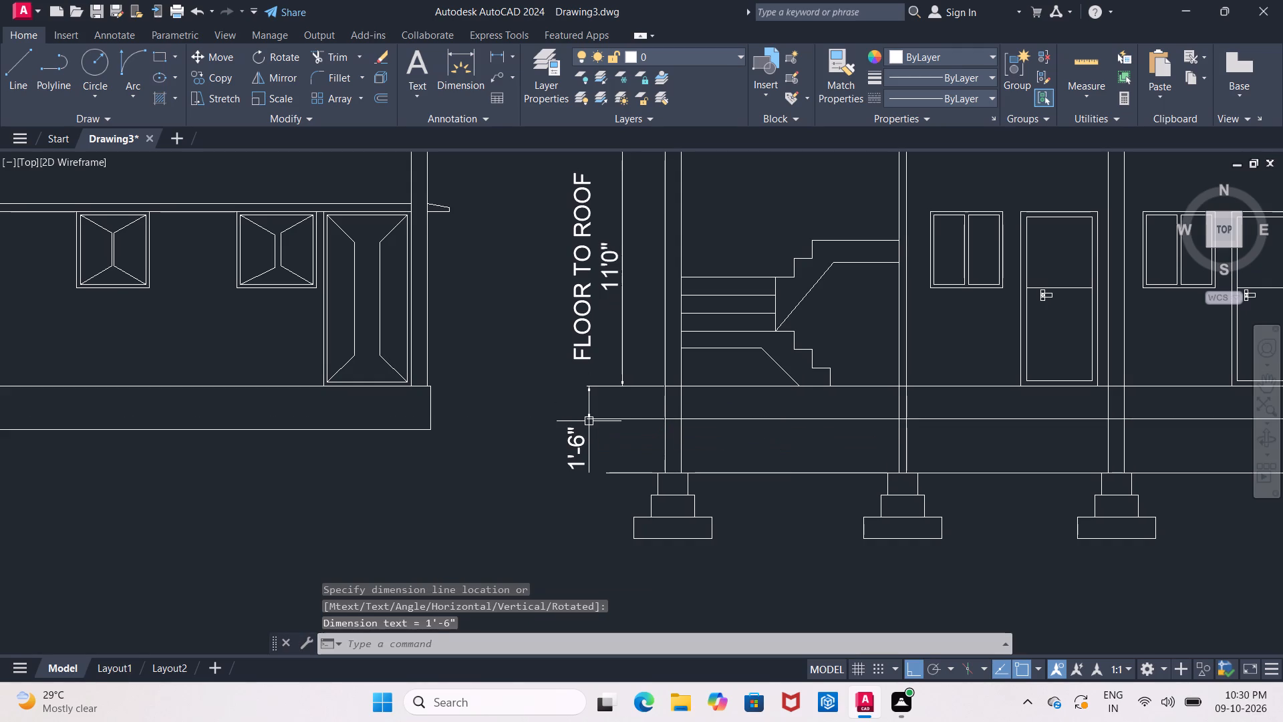
Replace the text of the plinth dimension outside the left wall with PLINTH HEIGHT.
middle_drag(554, 501, 527, 595)
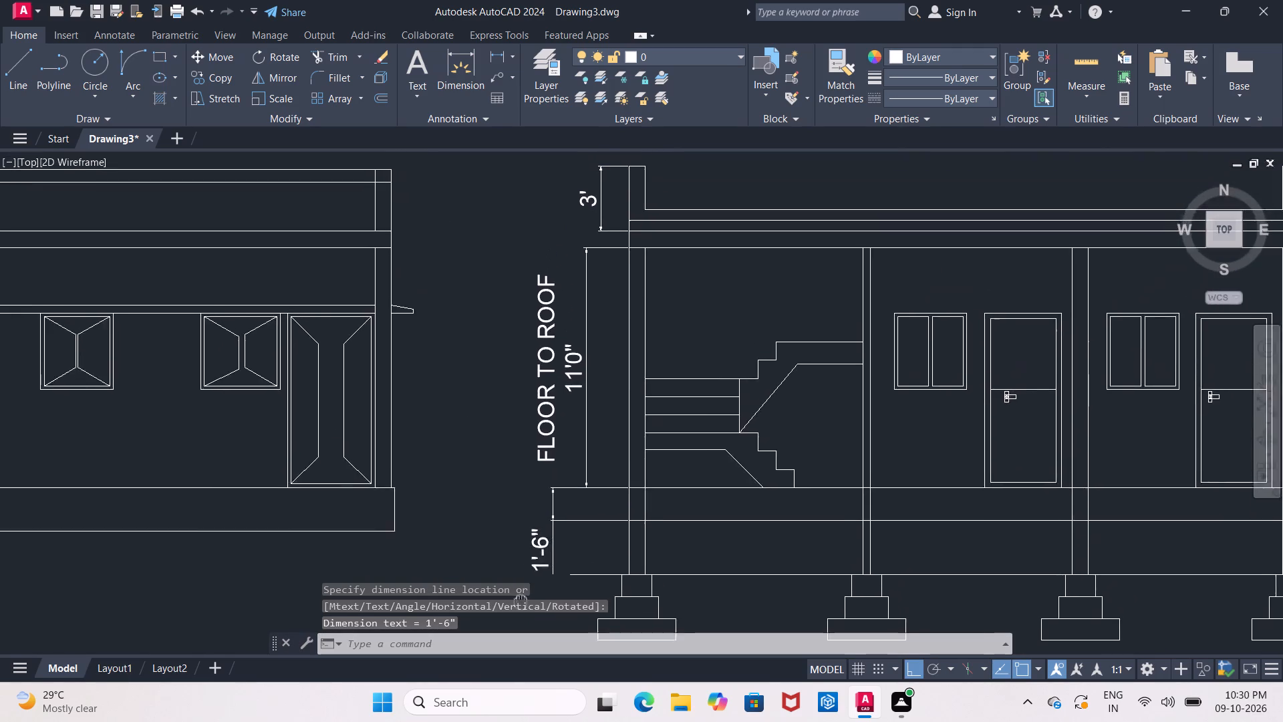
middle_drag(527, 595, 568, 564)
double_click(587, 516)
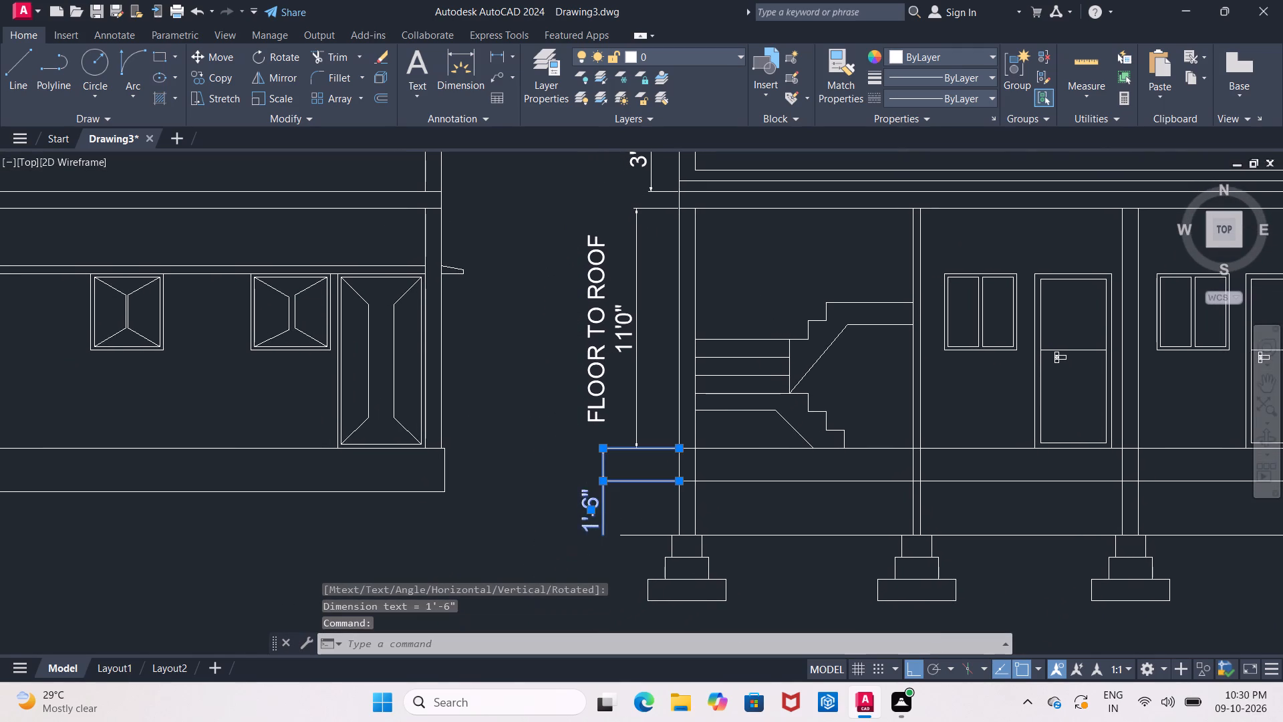
click(587, 516)
click(587, 516)
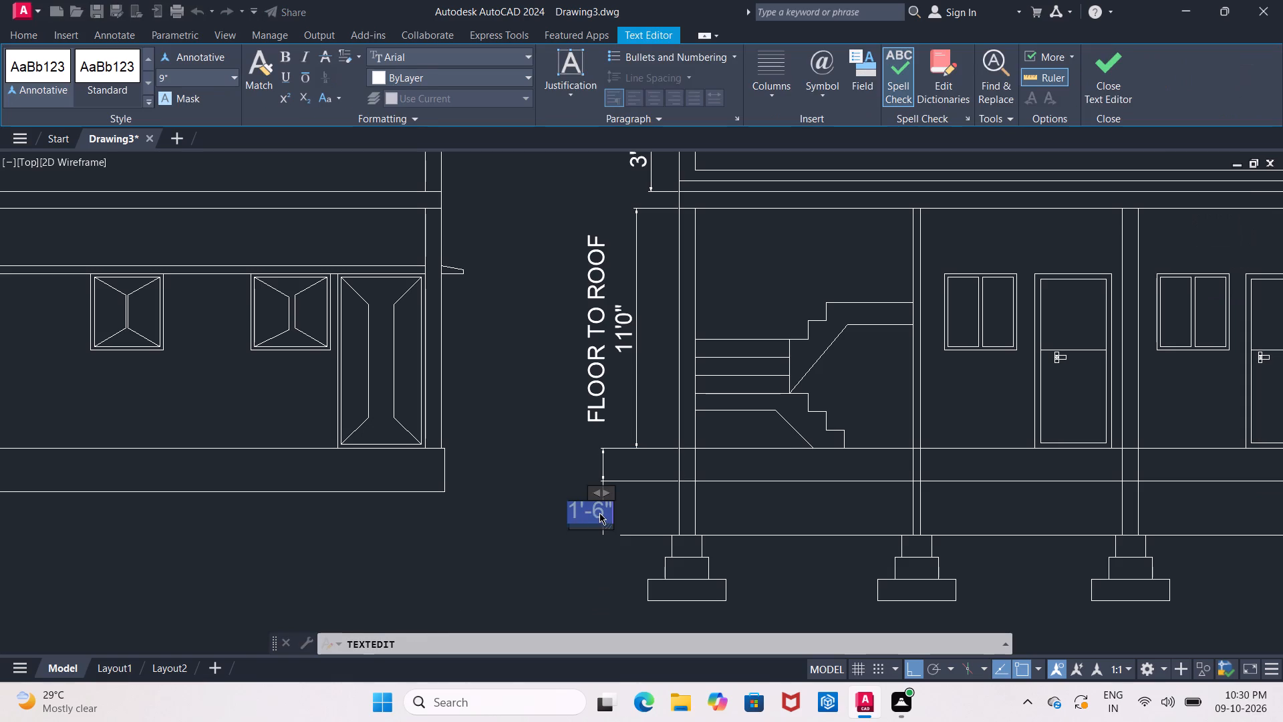
click(599, 513)
click(604, 511)
double_click(605, 511)
click(599, 511)
click(590, 509)
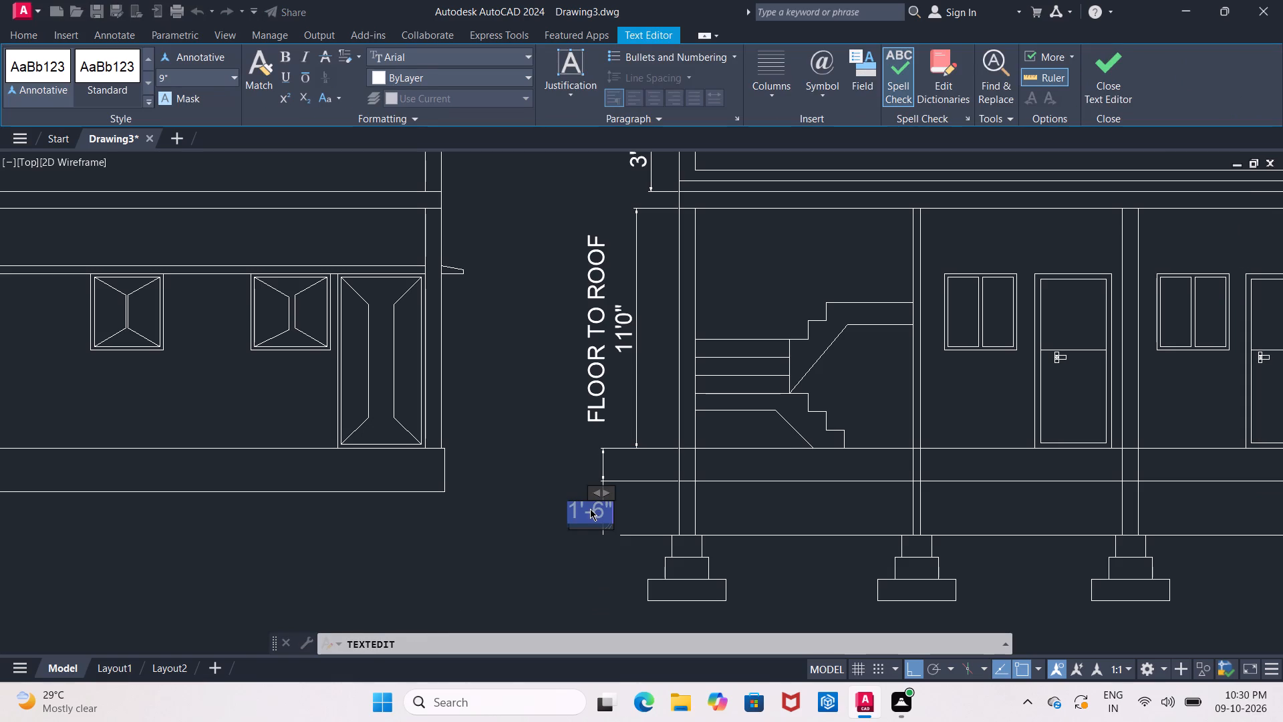
click(581, 504)
scroll(585, 510, up, 3)
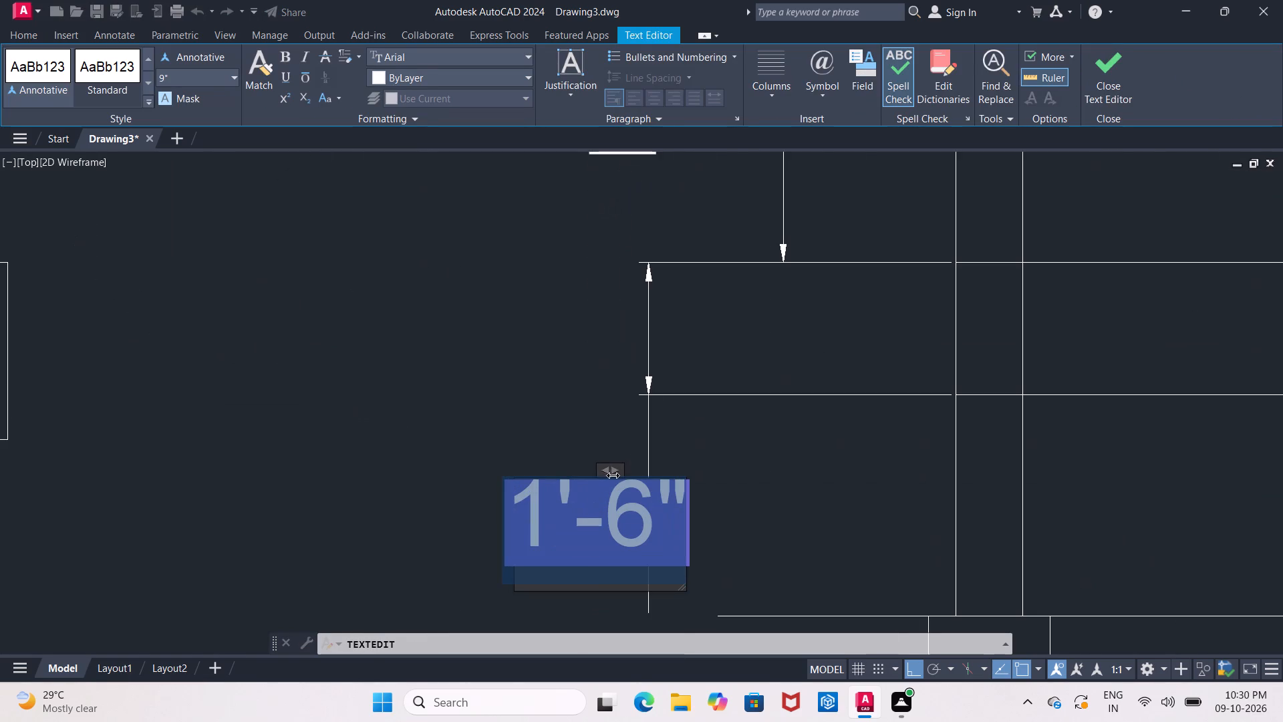
click(608, 470)
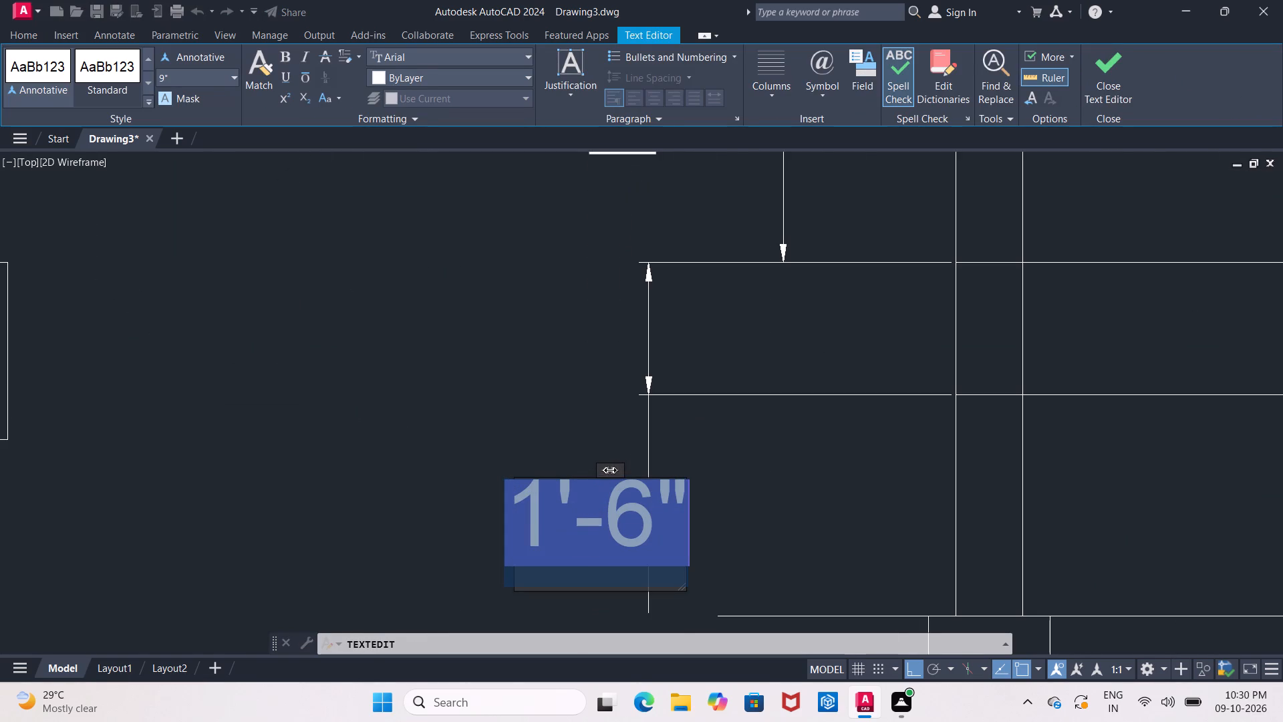
drag(615, 472, 686, 481)
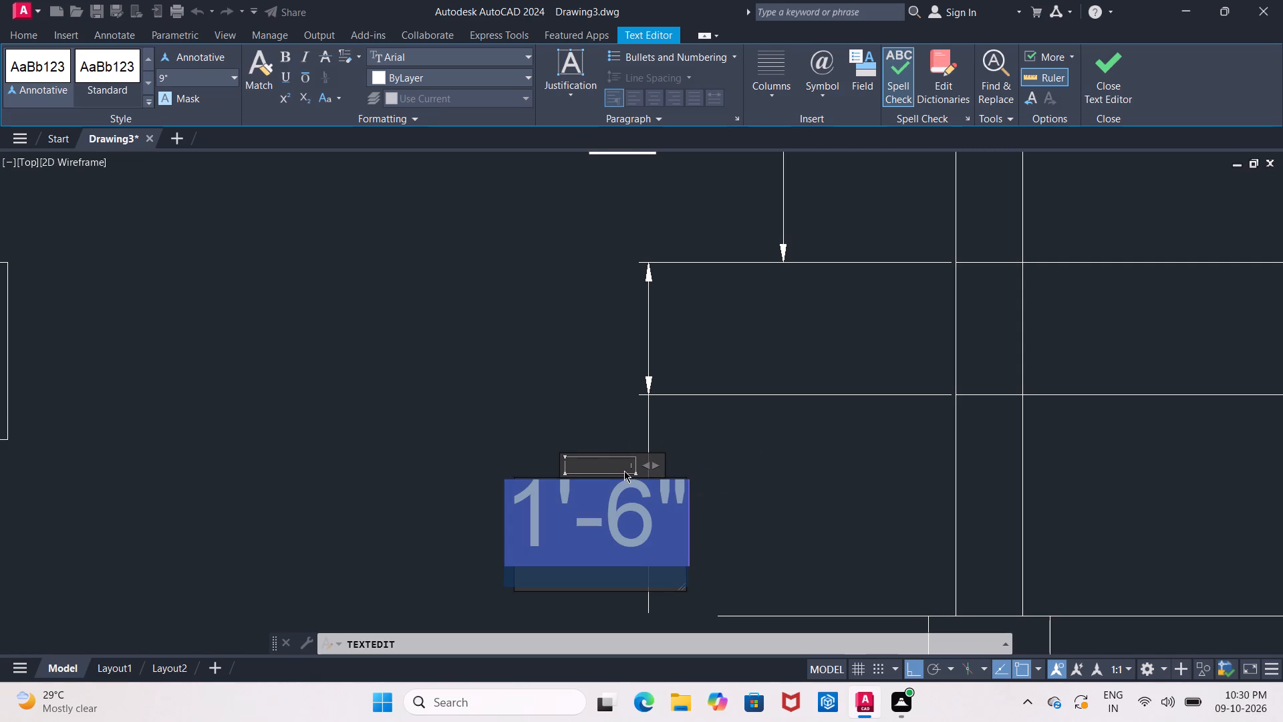
key(p)
key(BackSpace)
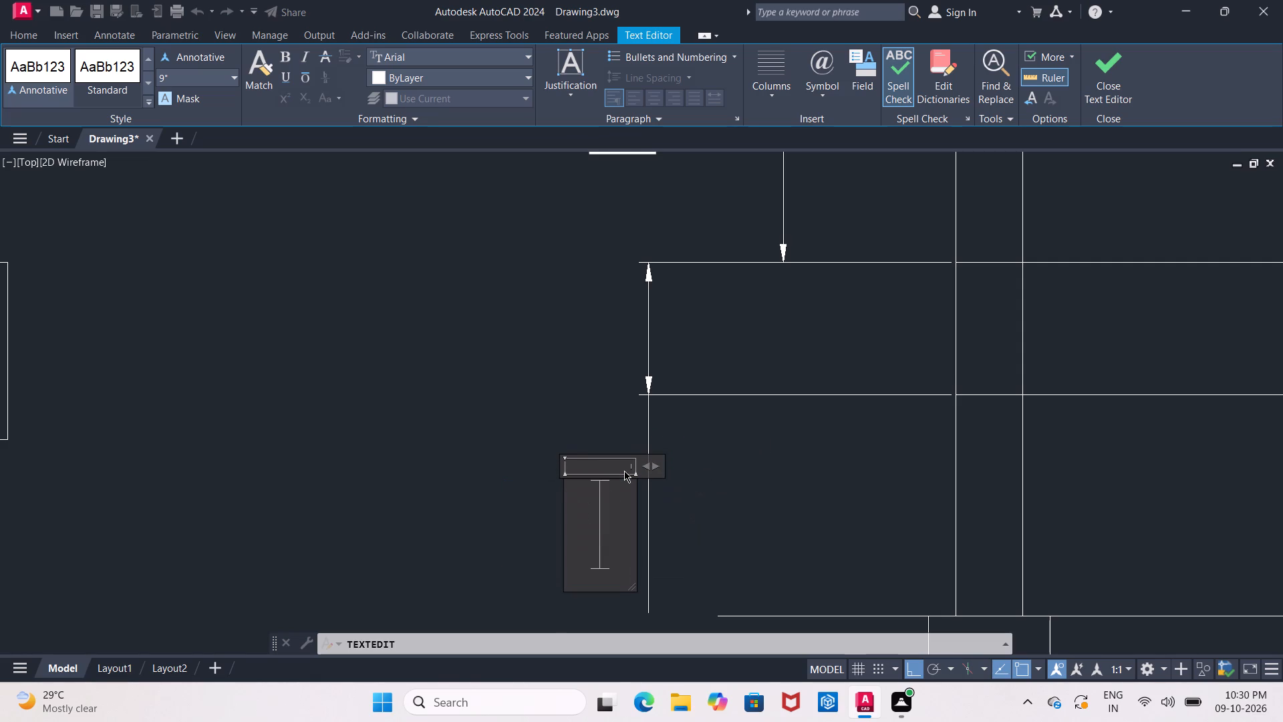
key(Tab)
key(p)
text(LINTH)
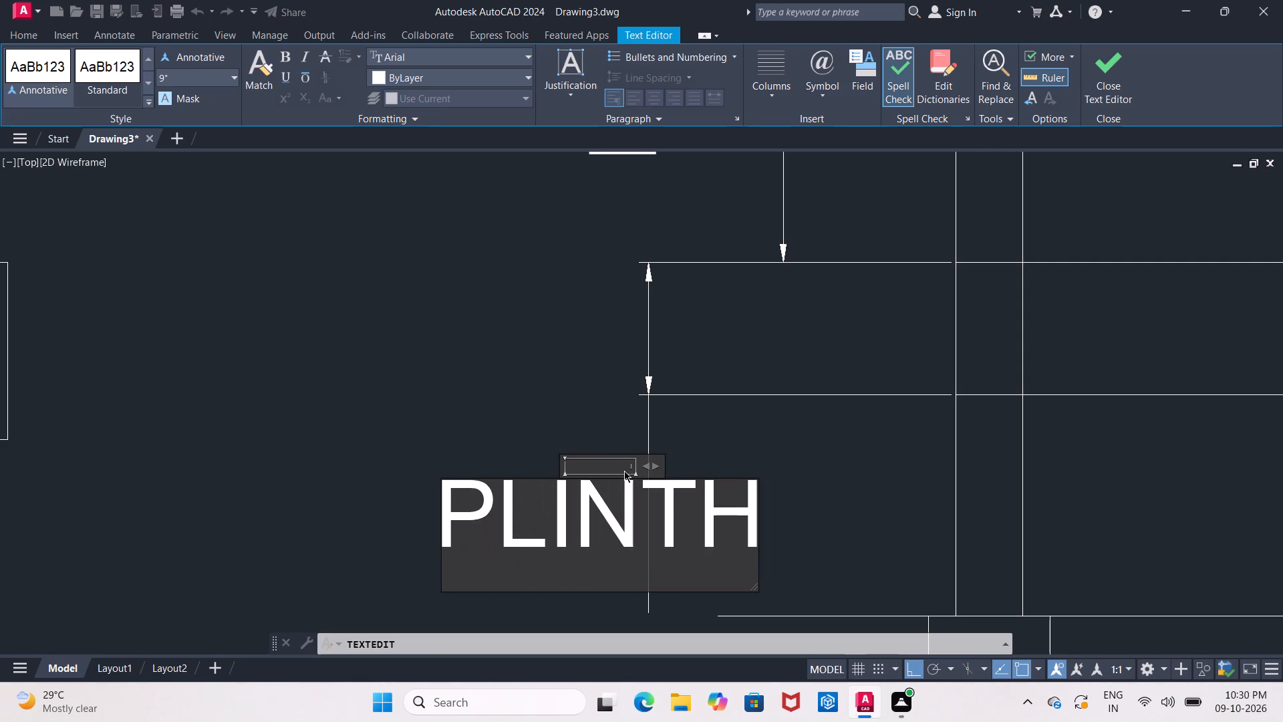
key(space)
text(HEIGHT)
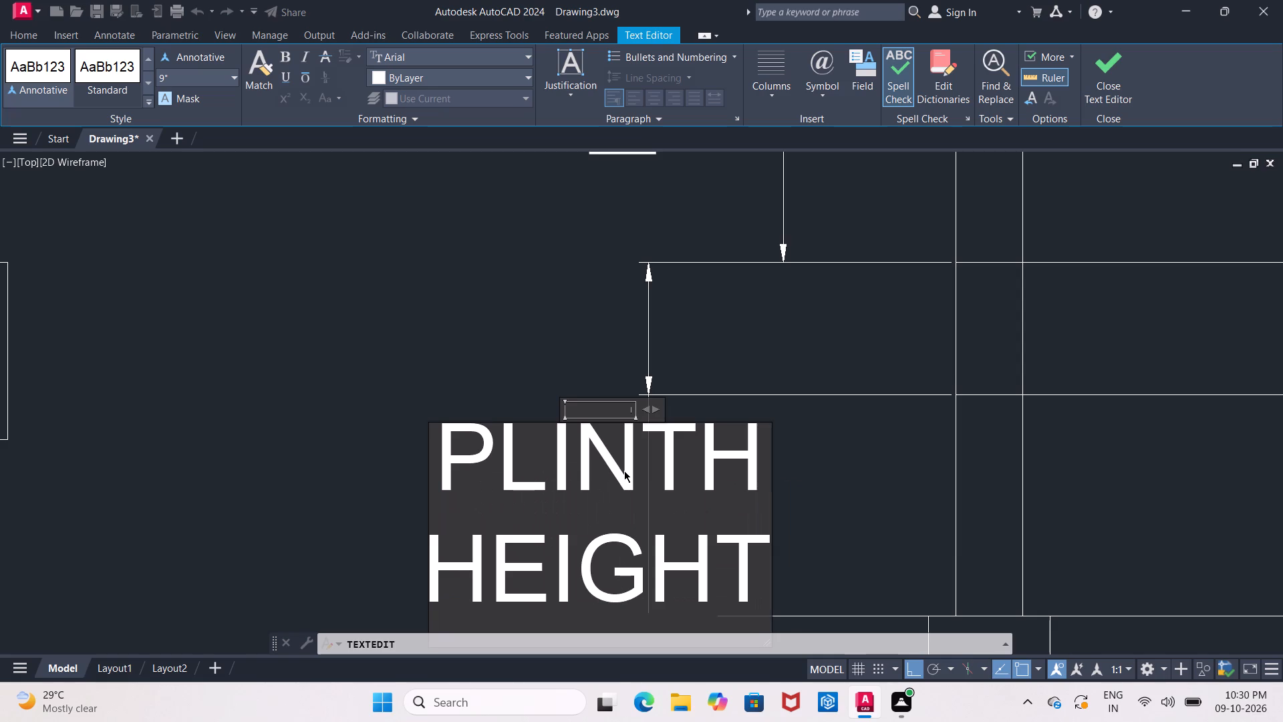
key(space)
Add the value 1'6" on a new line below PLINTH HEIGHT in the dimension text and finish the edit.
key(Return)
scroll(635, 469, down, 3)
middle_drag(635, 469, 630, 445)
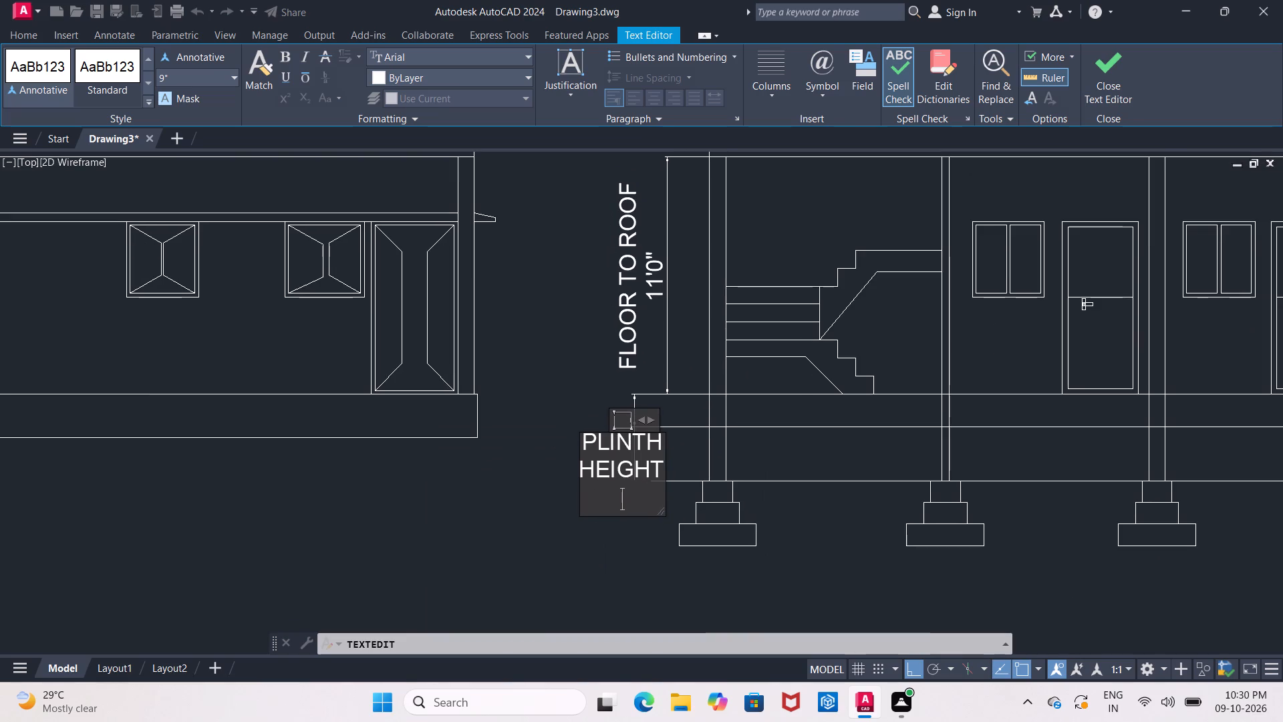
text(1'6")
key(Return)
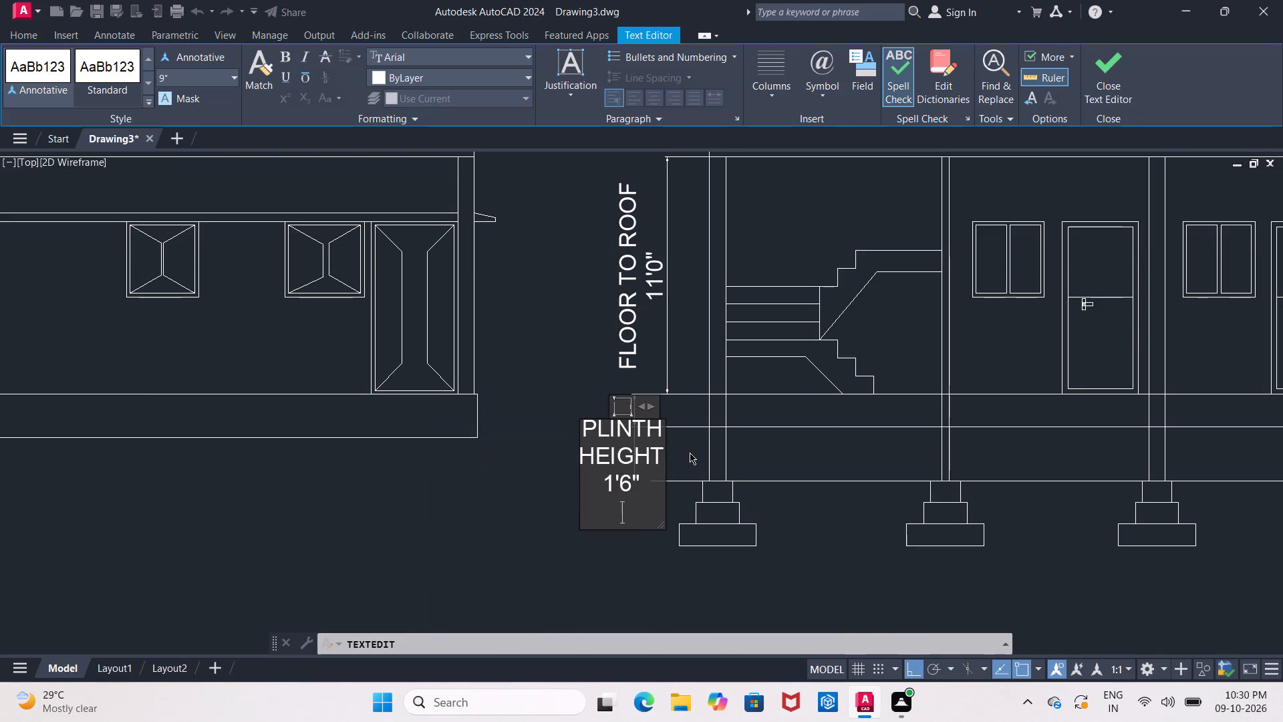
click(548, 482)
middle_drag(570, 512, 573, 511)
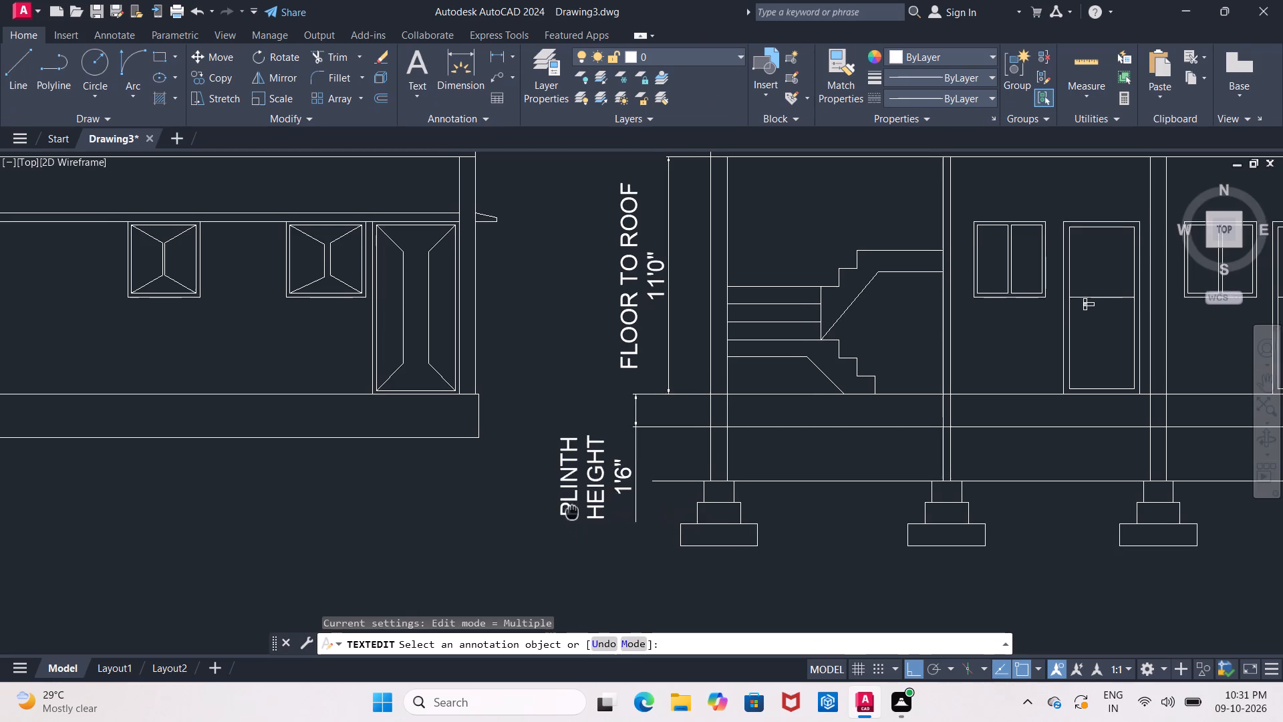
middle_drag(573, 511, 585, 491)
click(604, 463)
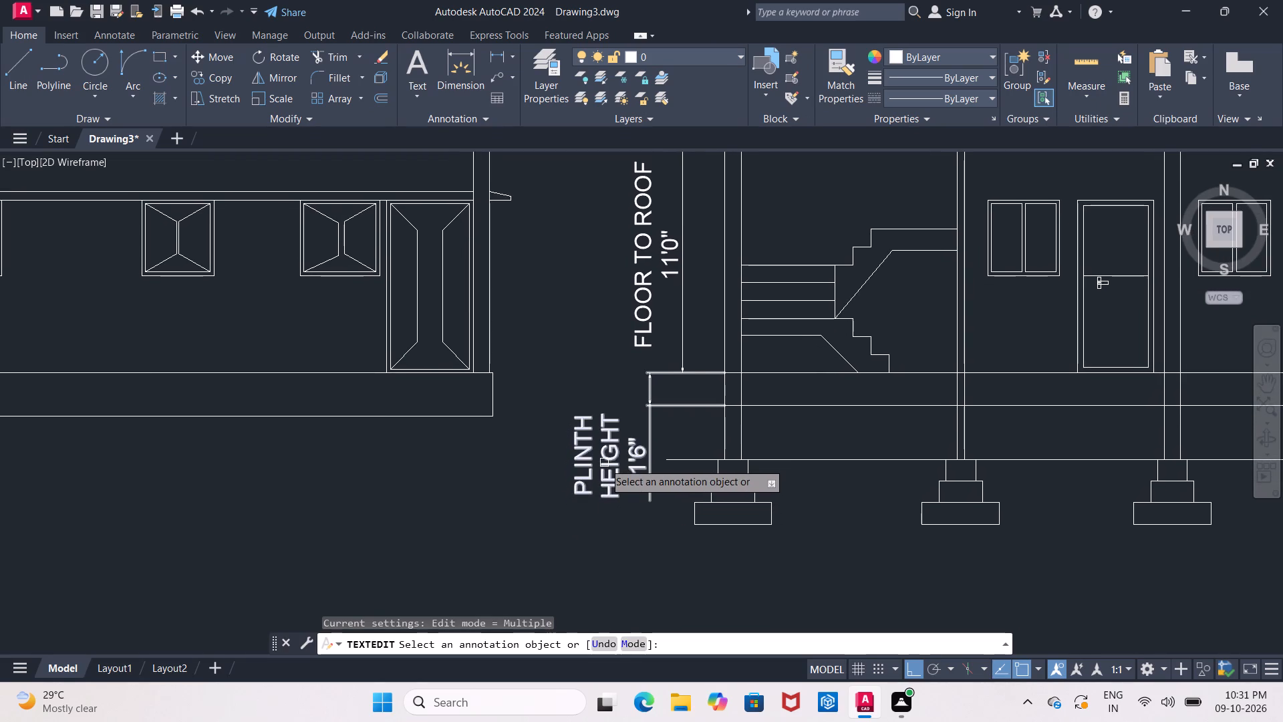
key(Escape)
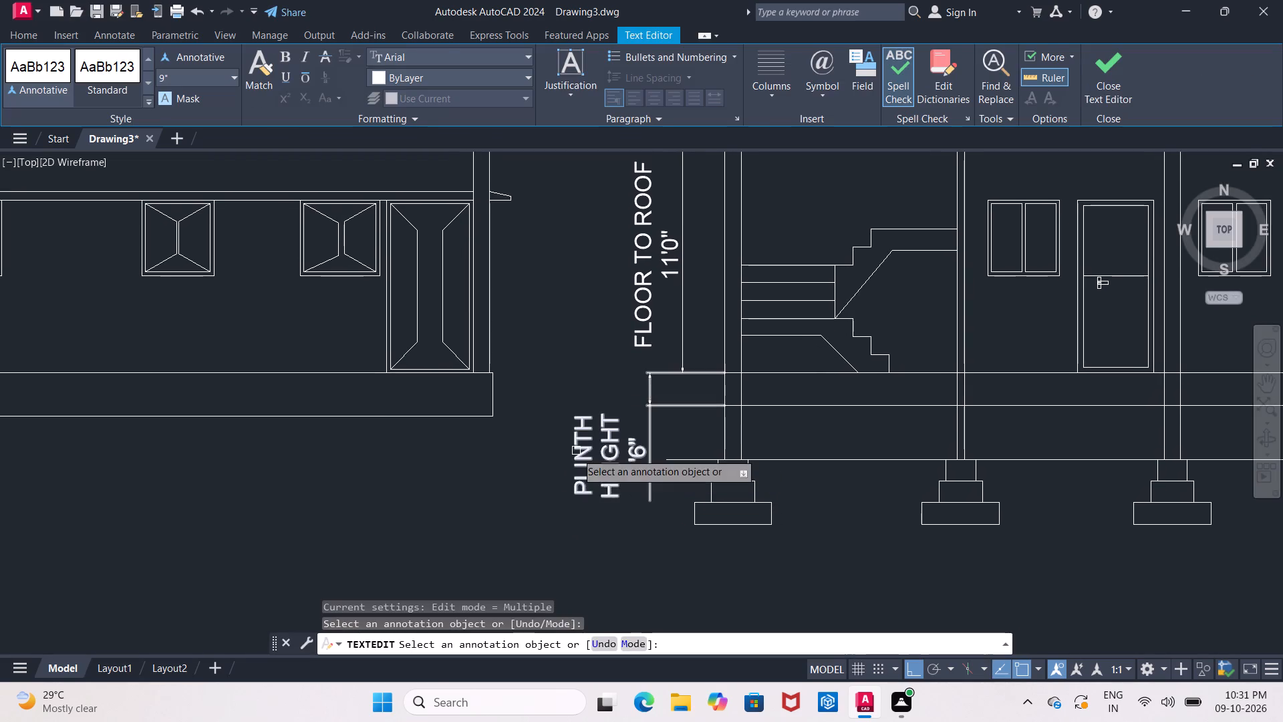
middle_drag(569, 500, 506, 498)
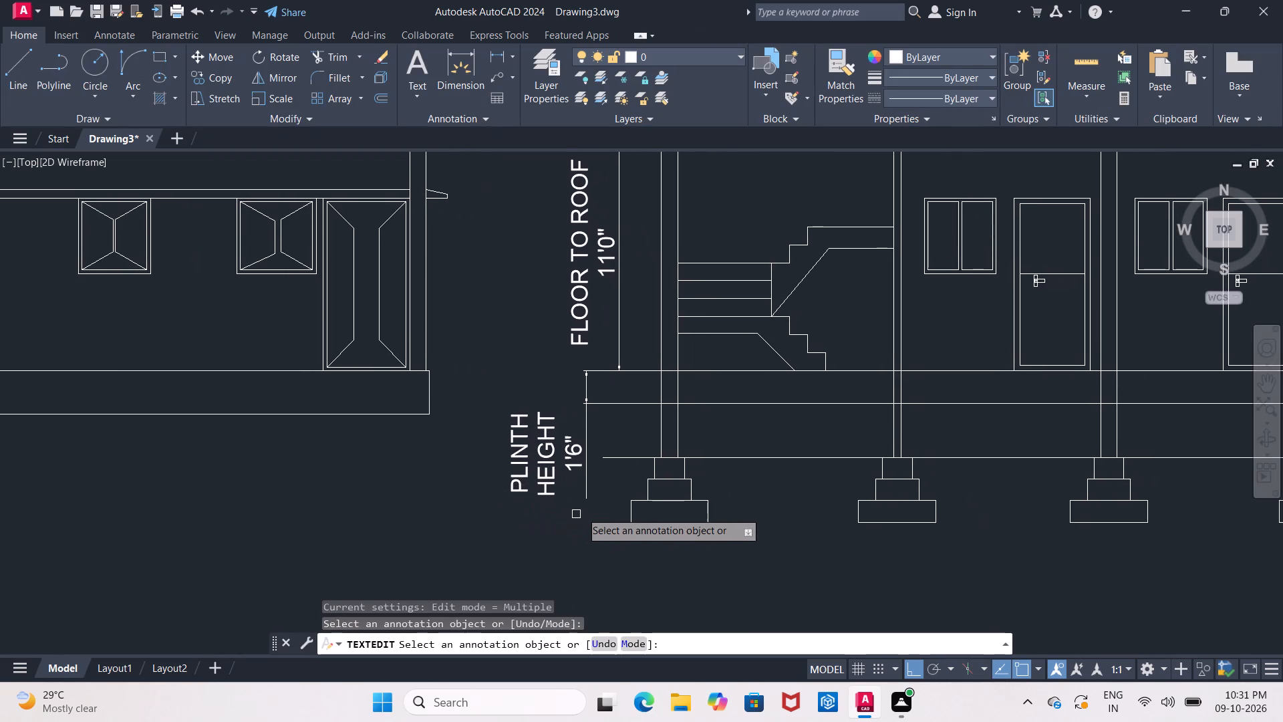
Extend the vertical line at the foot of the upper stair flight up to the underside of the roof slab.
scroll(695, 501, down, 1)
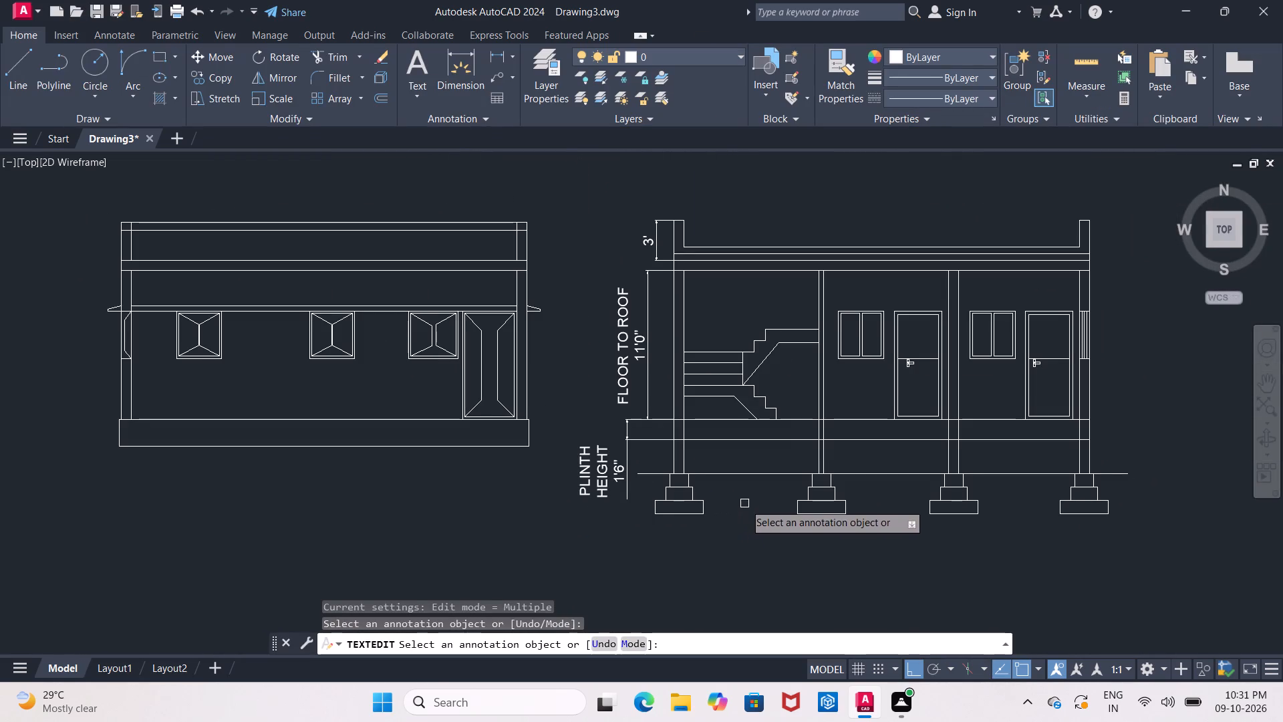
middle_drag(740, 505, 696, 556)
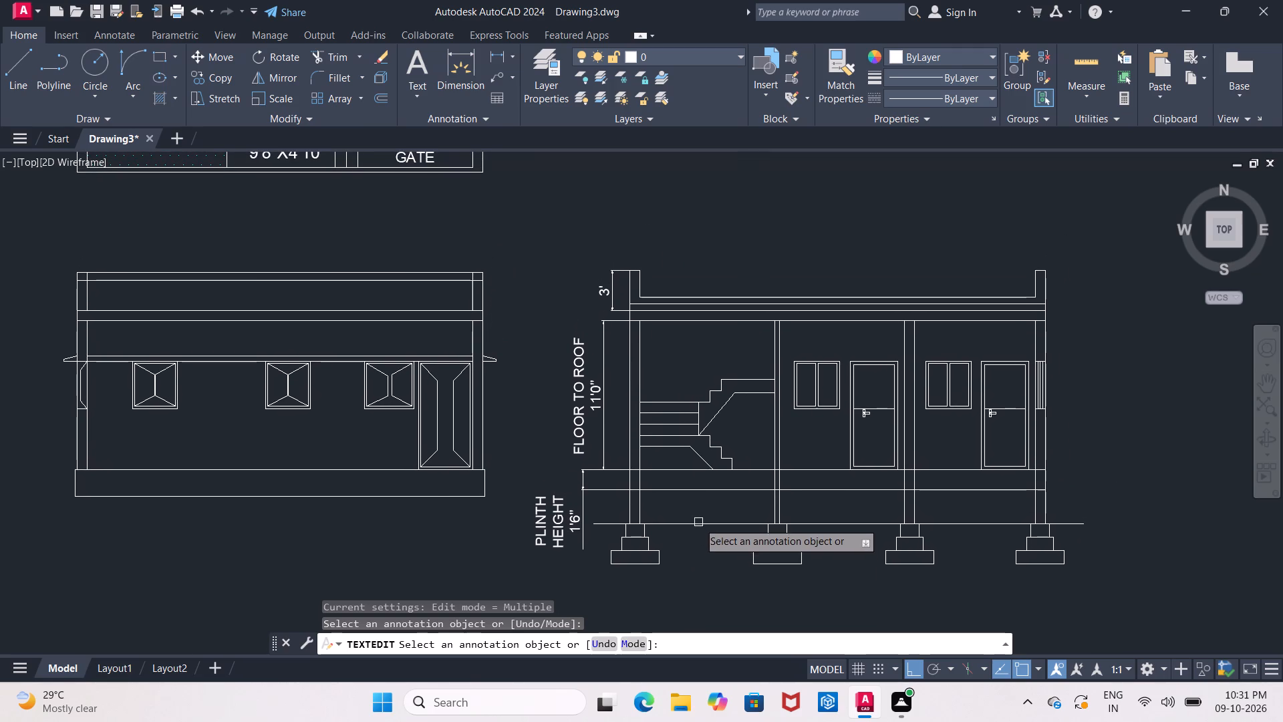
scroll(691, 502, up, 1)
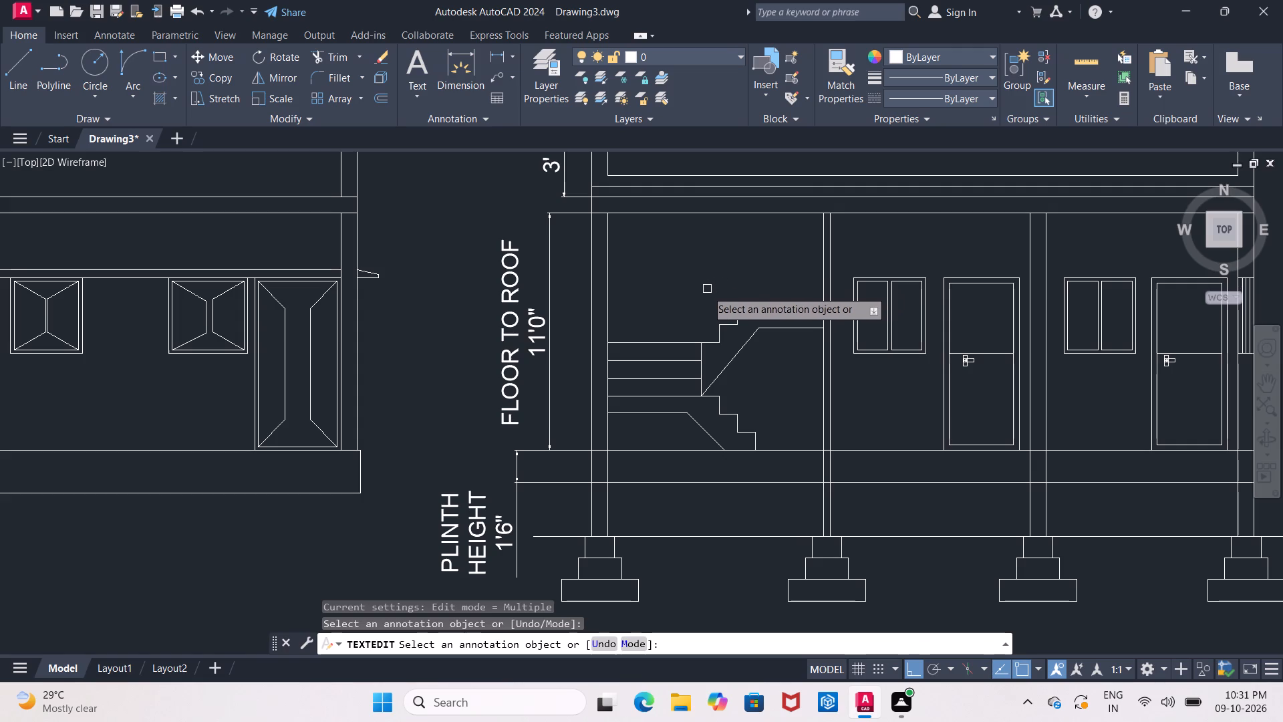
middle_drag(702, 301, 653, 324)
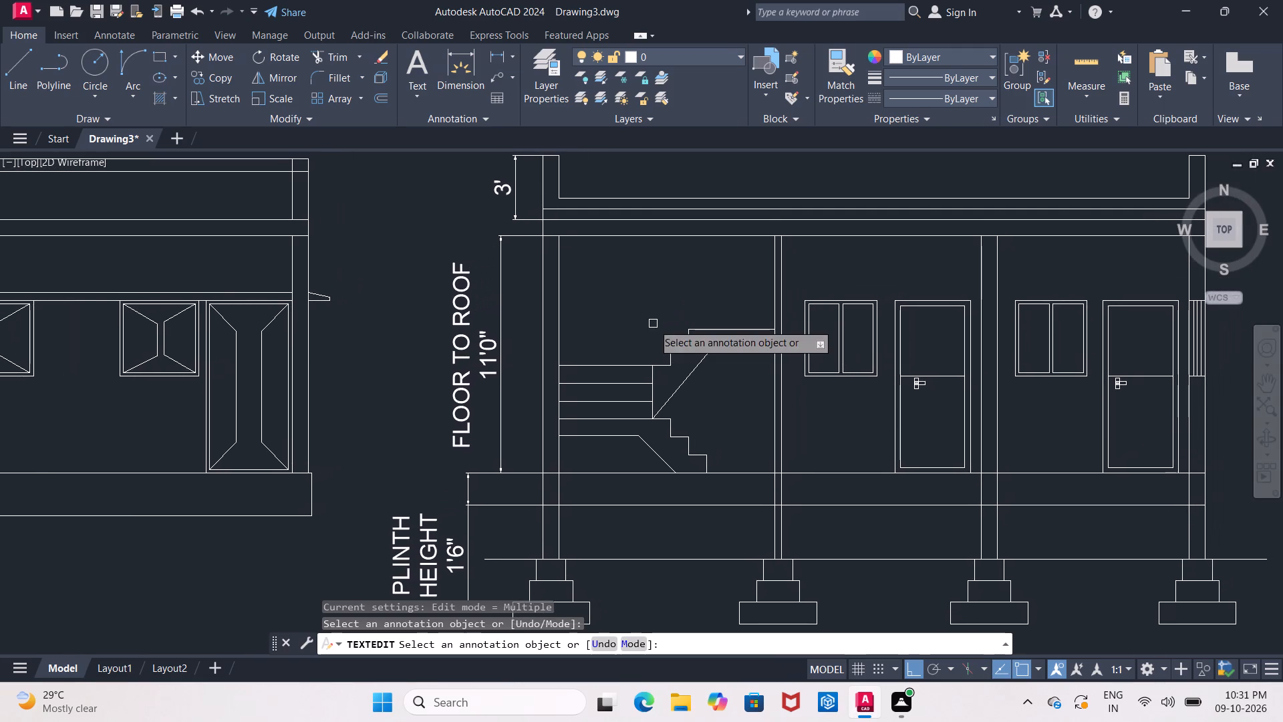
key(Escape)
key(e)
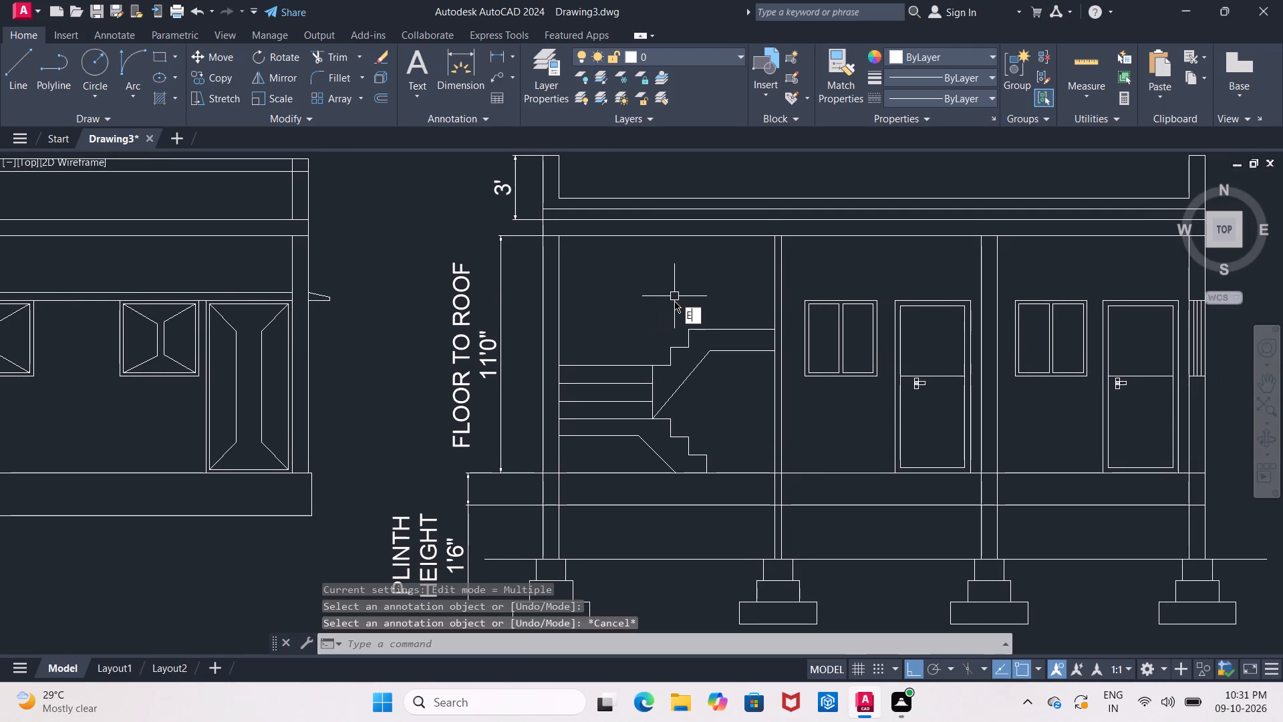
key(x)
click(714, 328)
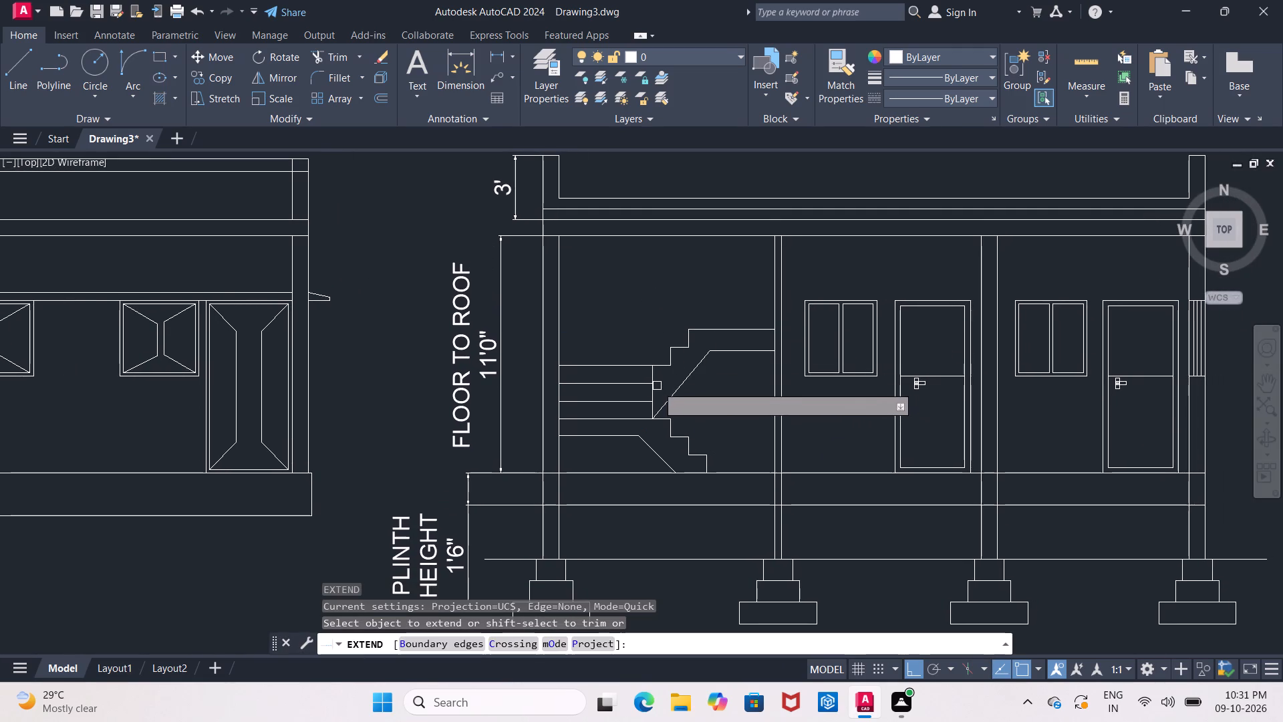
click(656, 374)
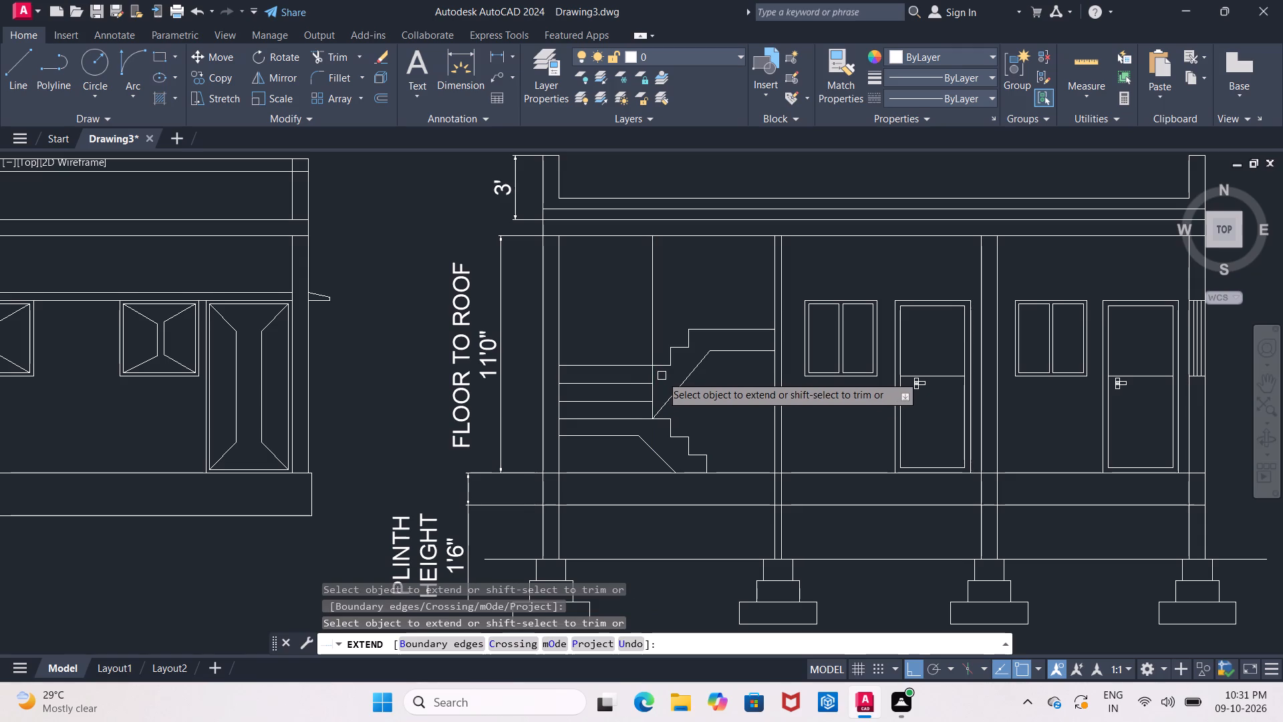
middle_drag(659, 380, 651, 394)
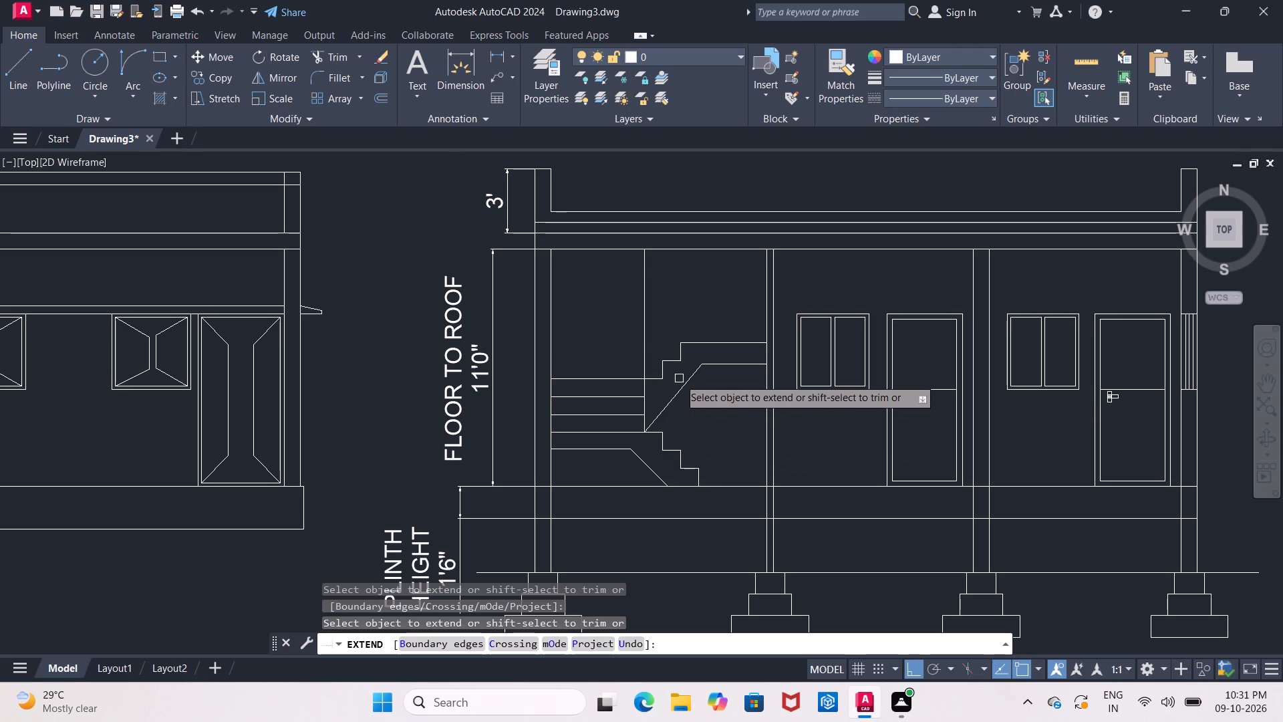
scroll(679, 376, up, 1)
middle_drag(679, 375, 678, 414)
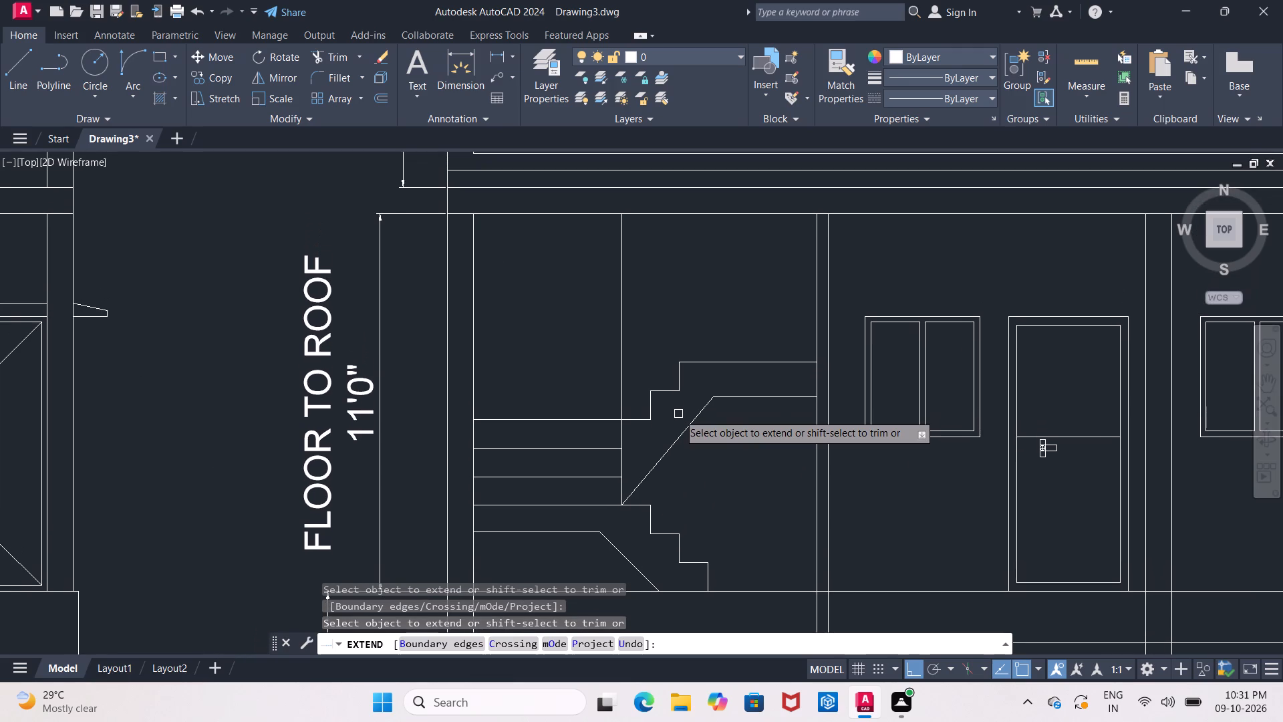
scroll(678, 414, up, 1)
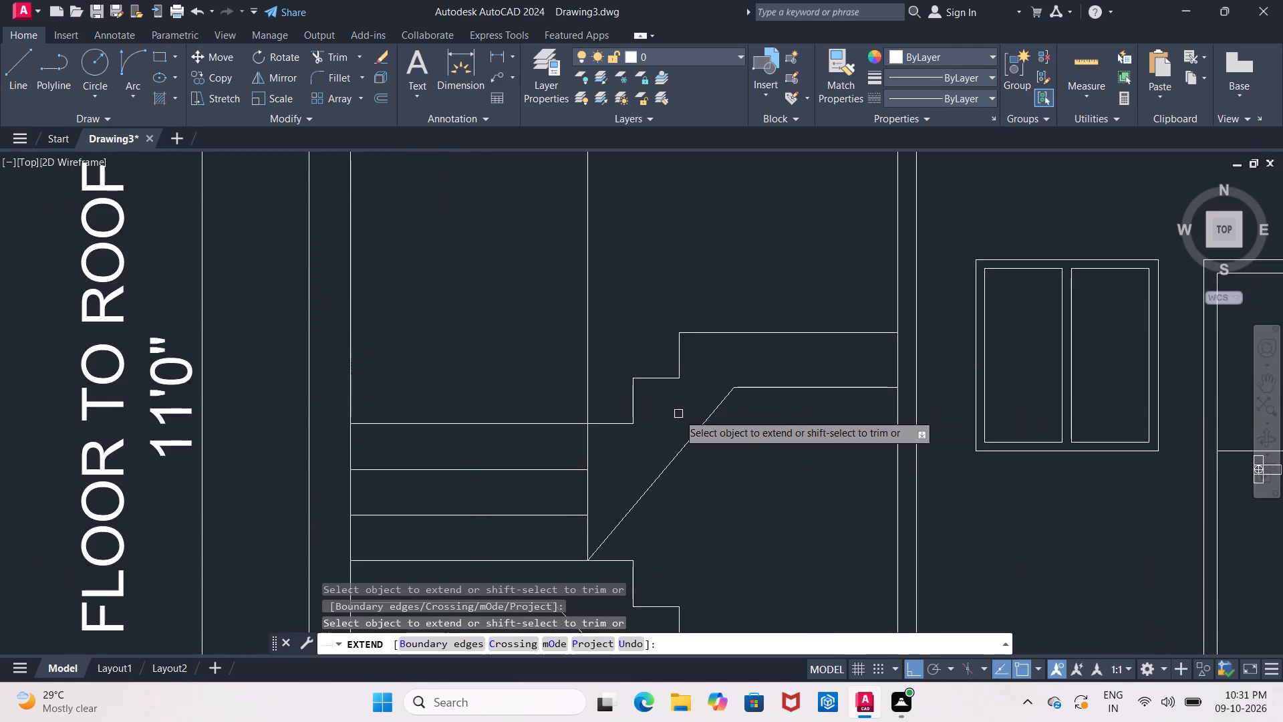
middle_drag(678, 414, 651, 439)
key(Escape)
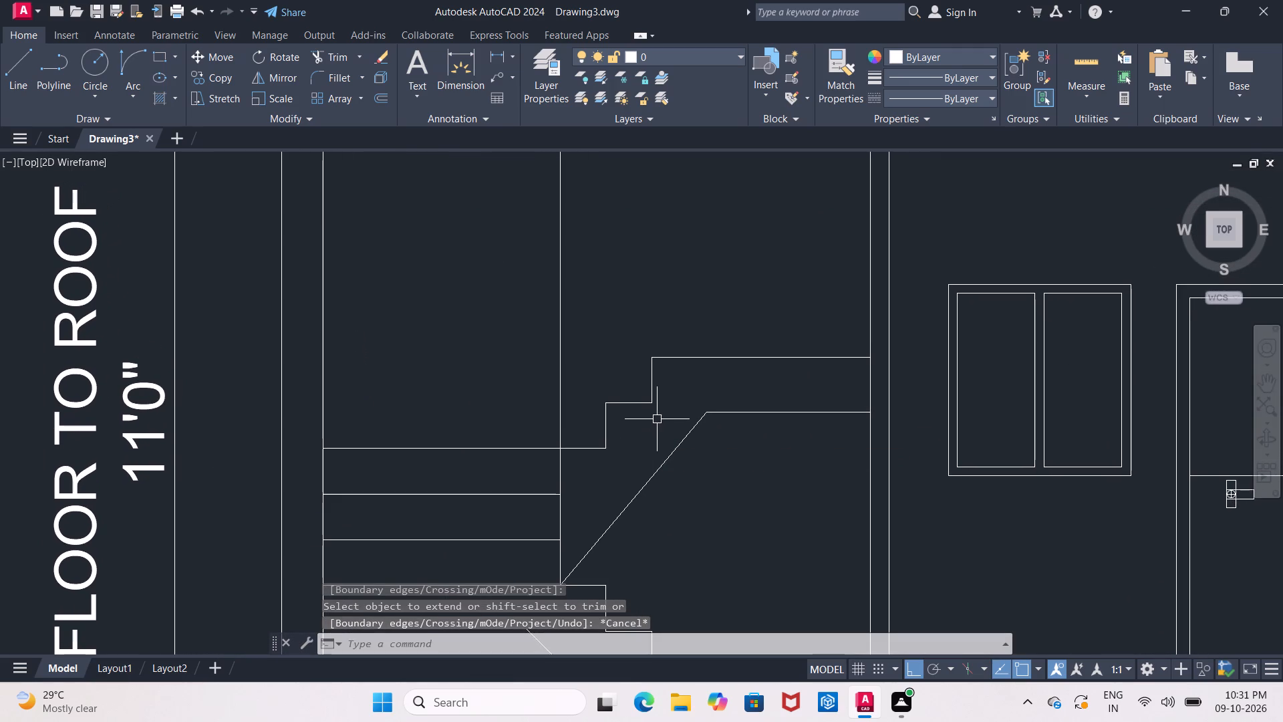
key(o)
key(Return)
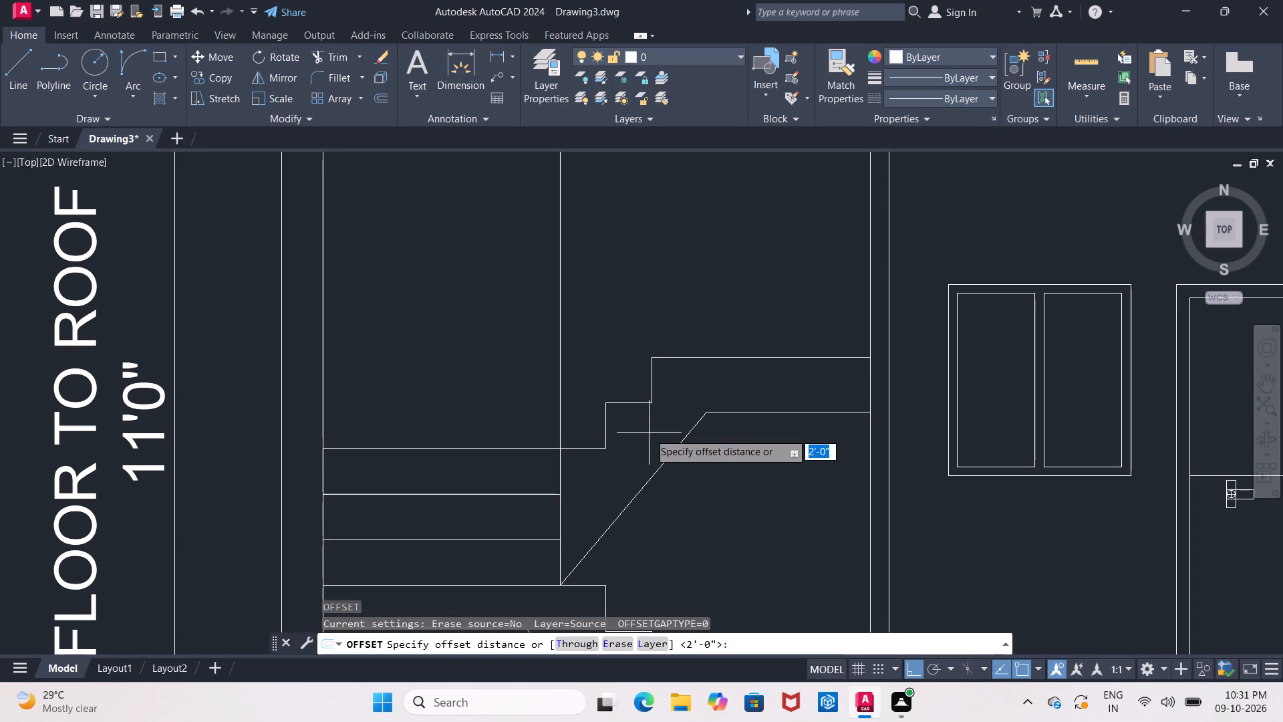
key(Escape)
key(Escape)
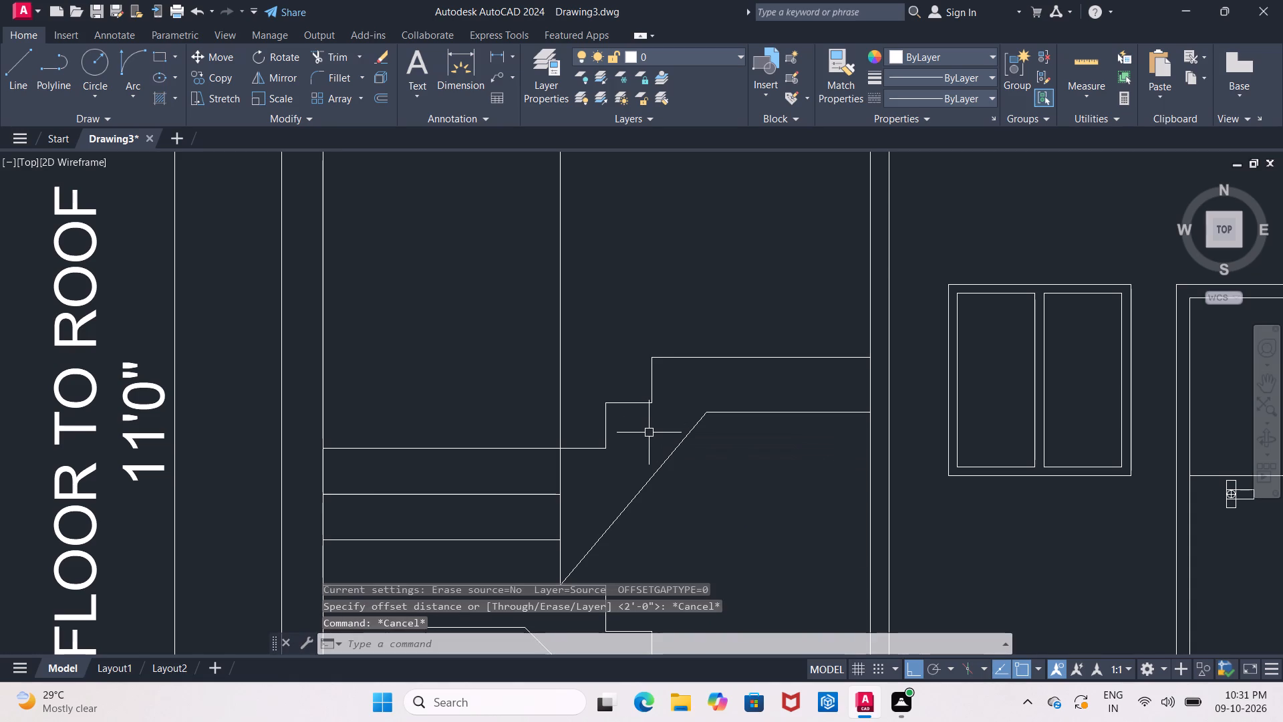
Extend the top riser line at the edge of the upper stair landing up to the underside of the roof slab.
text(ES)
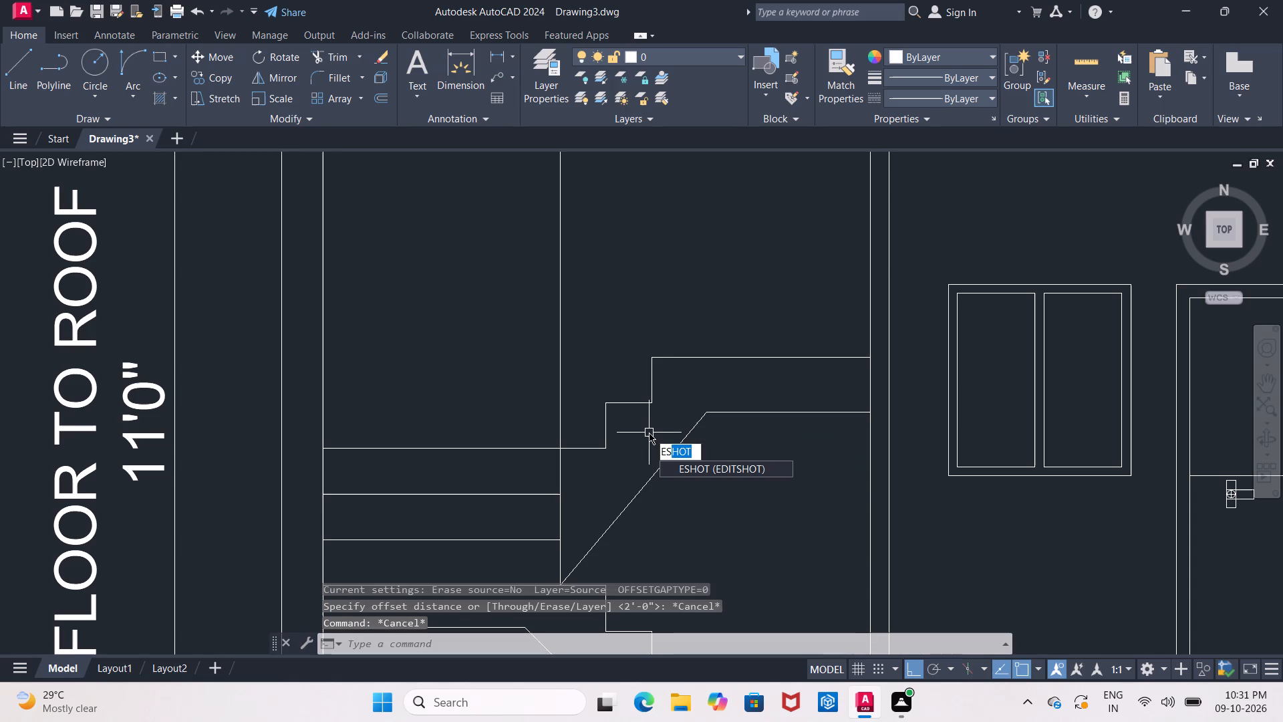
key(BackSpace)
key(BackSpace)
key(x)
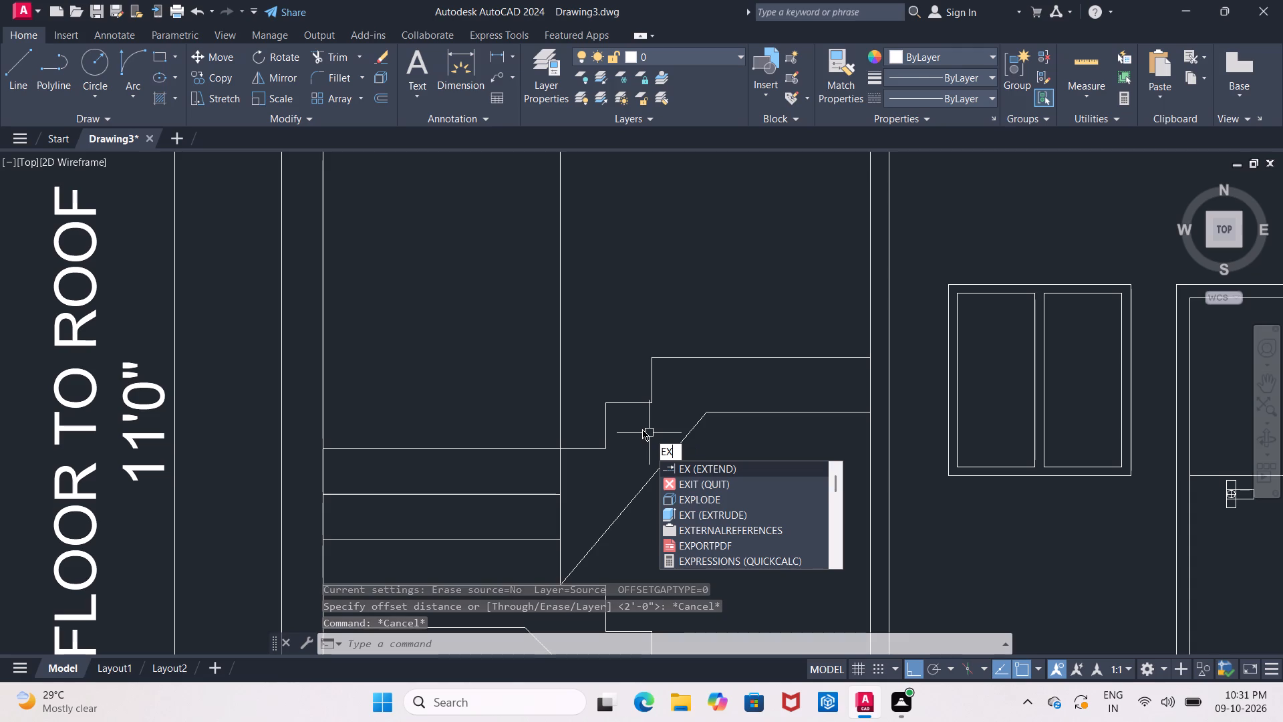
key(Return)
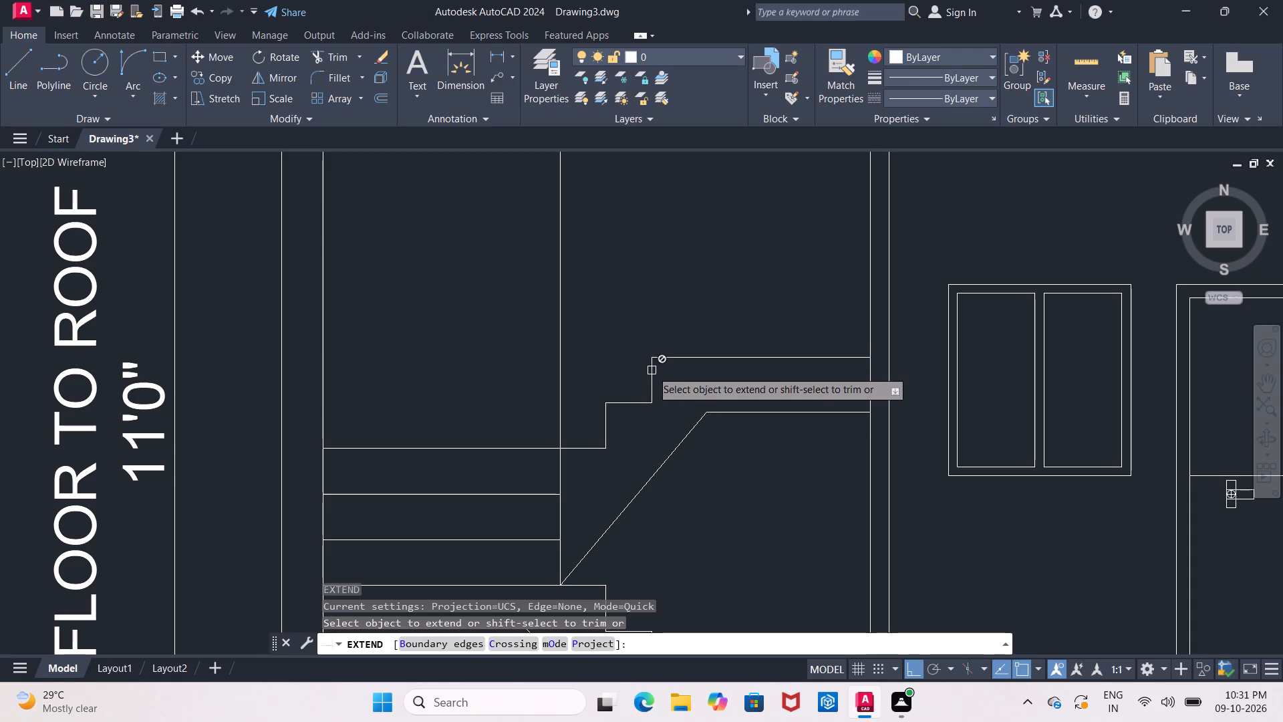
scroll(649, 371, down, 2)
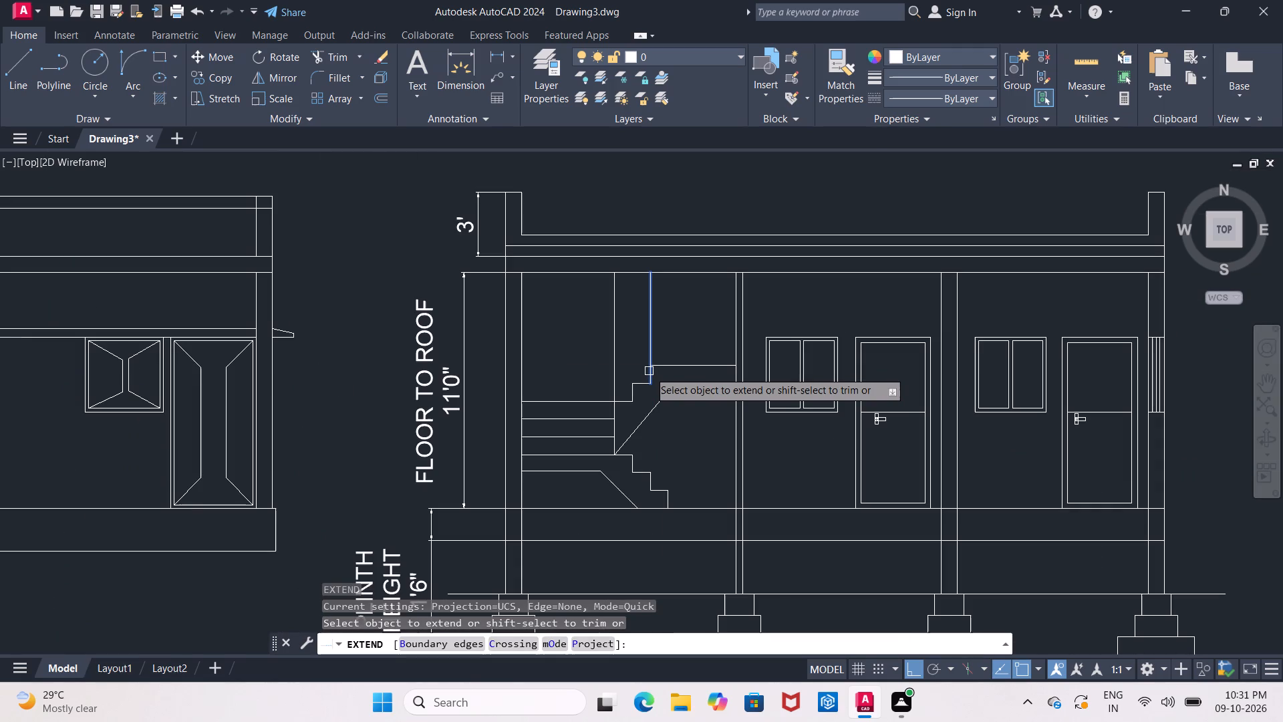
click(649, 371)
key(Escape)
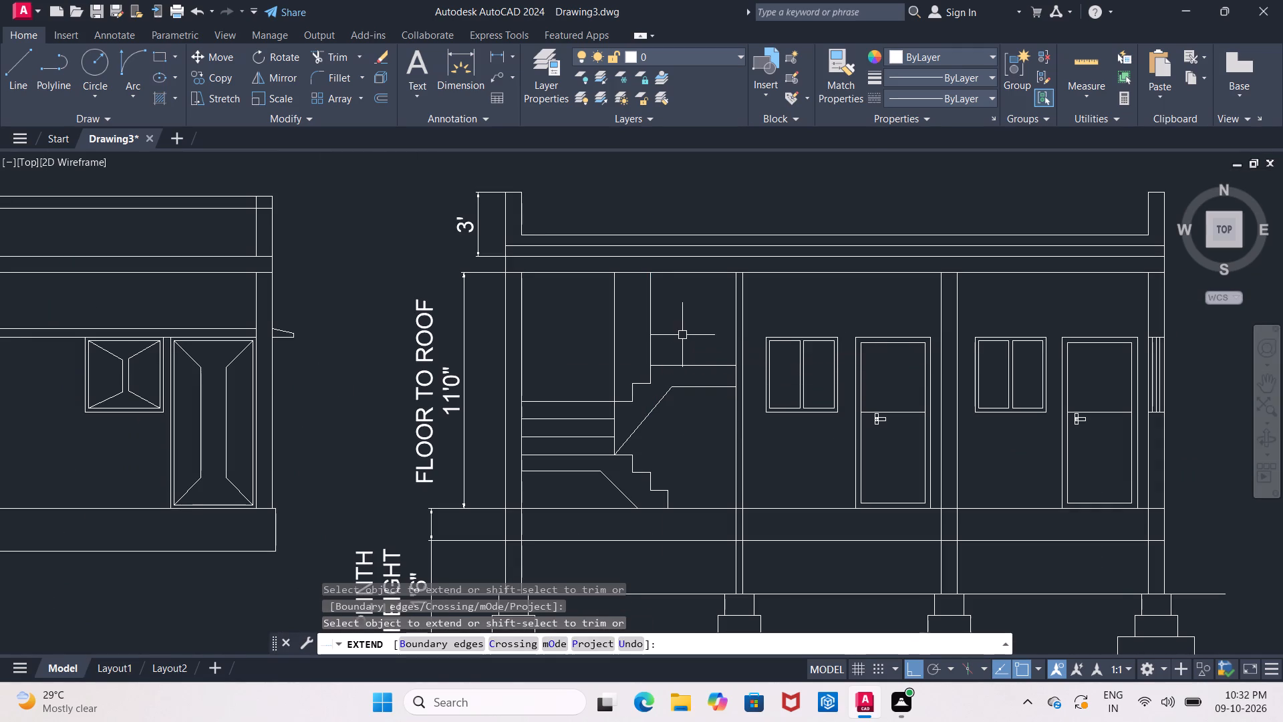
Offset the extended top riser line 10" toward the landing side.
key(o)
key(Return)
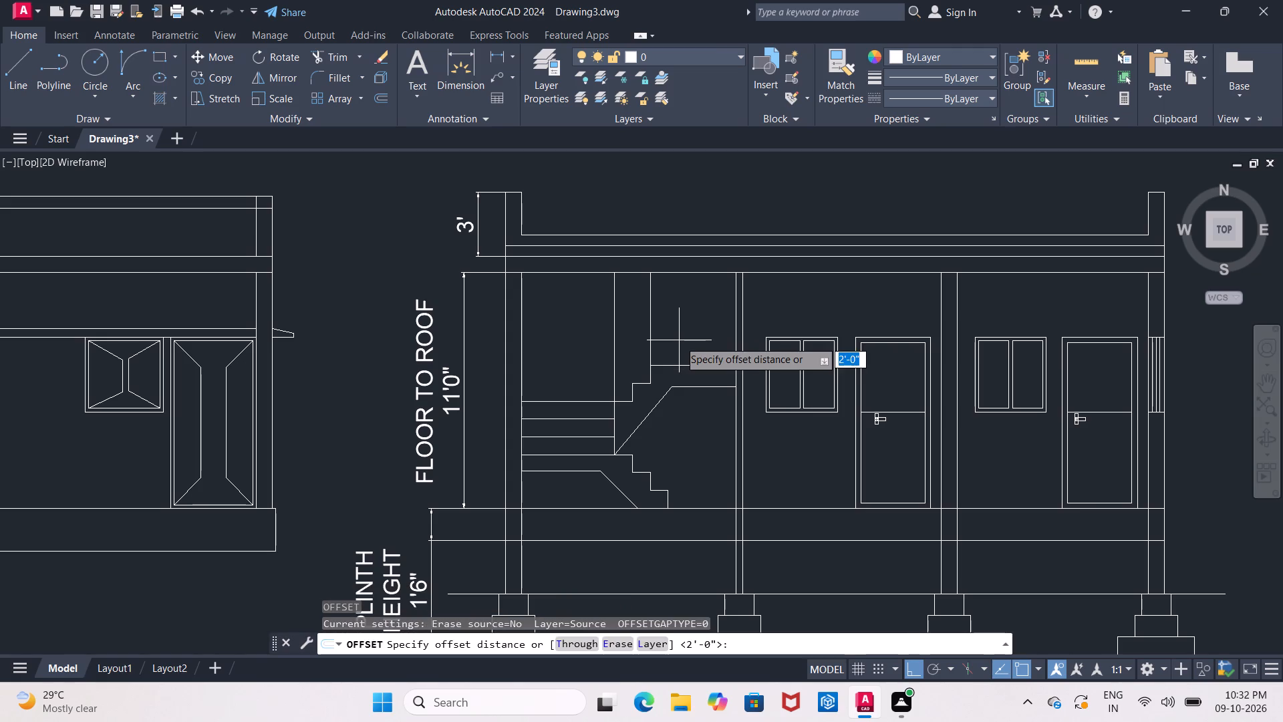
key(1)
key(0)
key(shift+quotedbl)
key(Return)
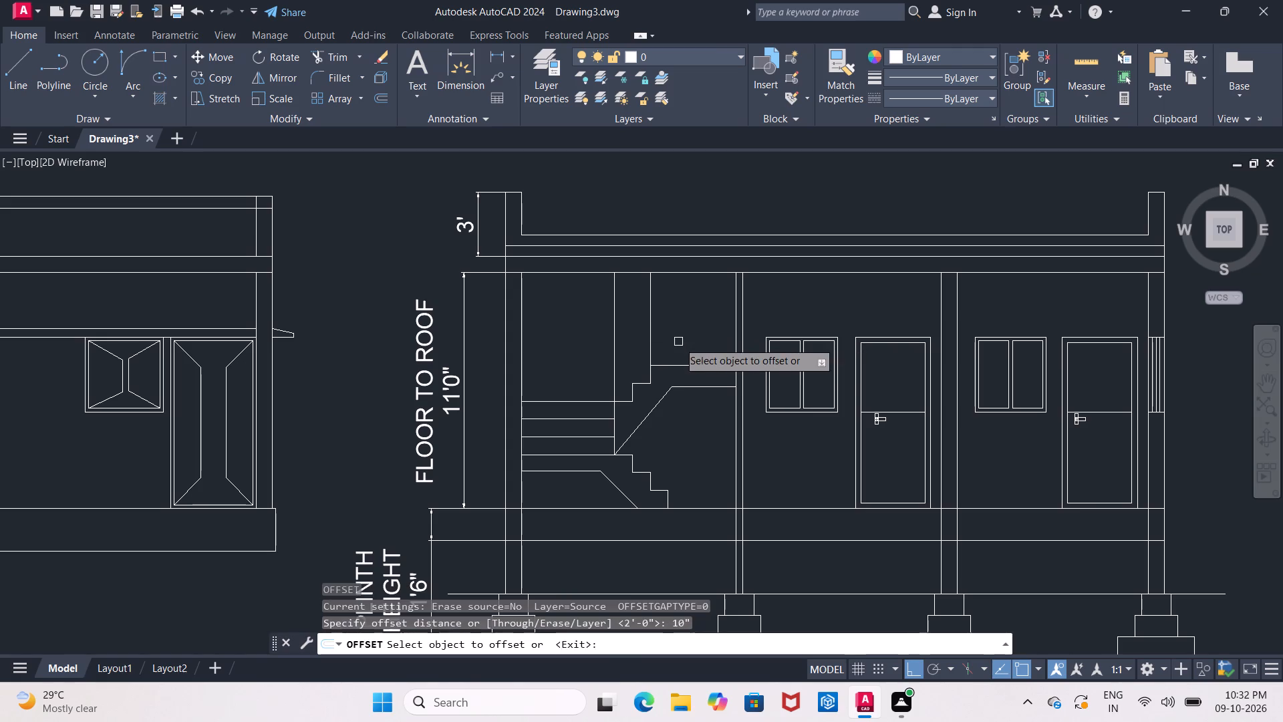
click(652, 346)
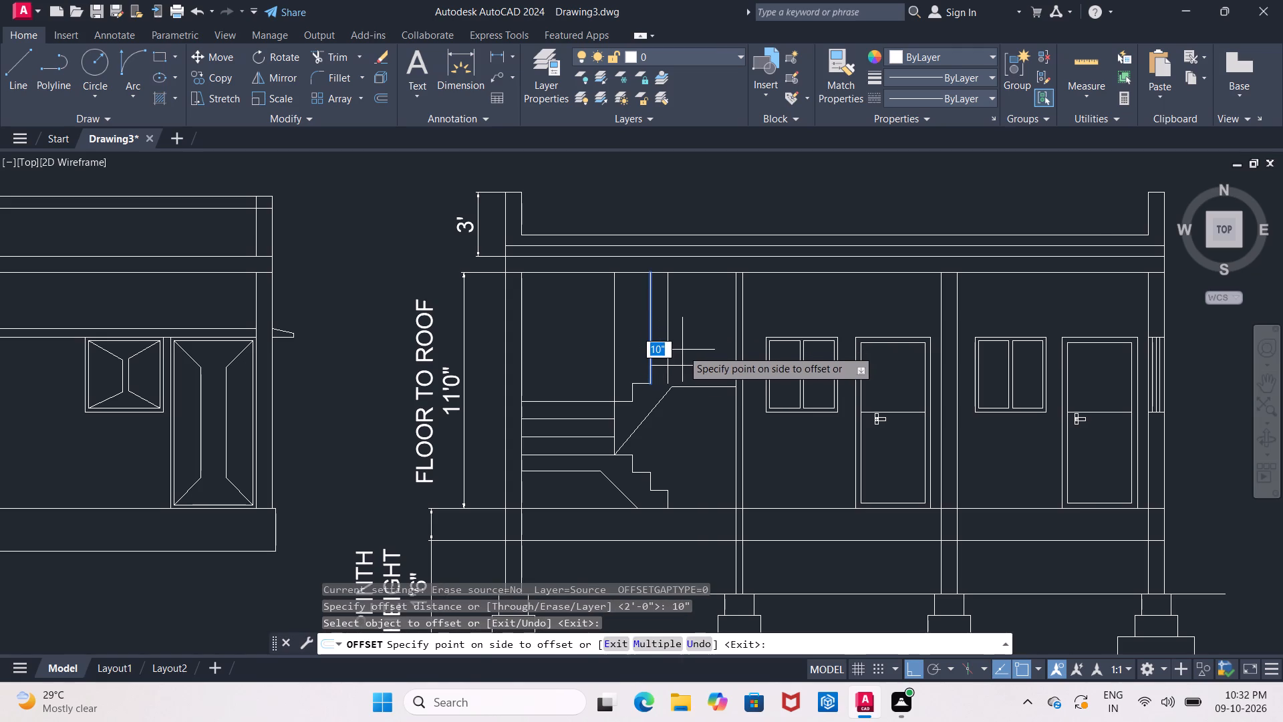
click(682, 350)
scroll(670, 354, up, 2)
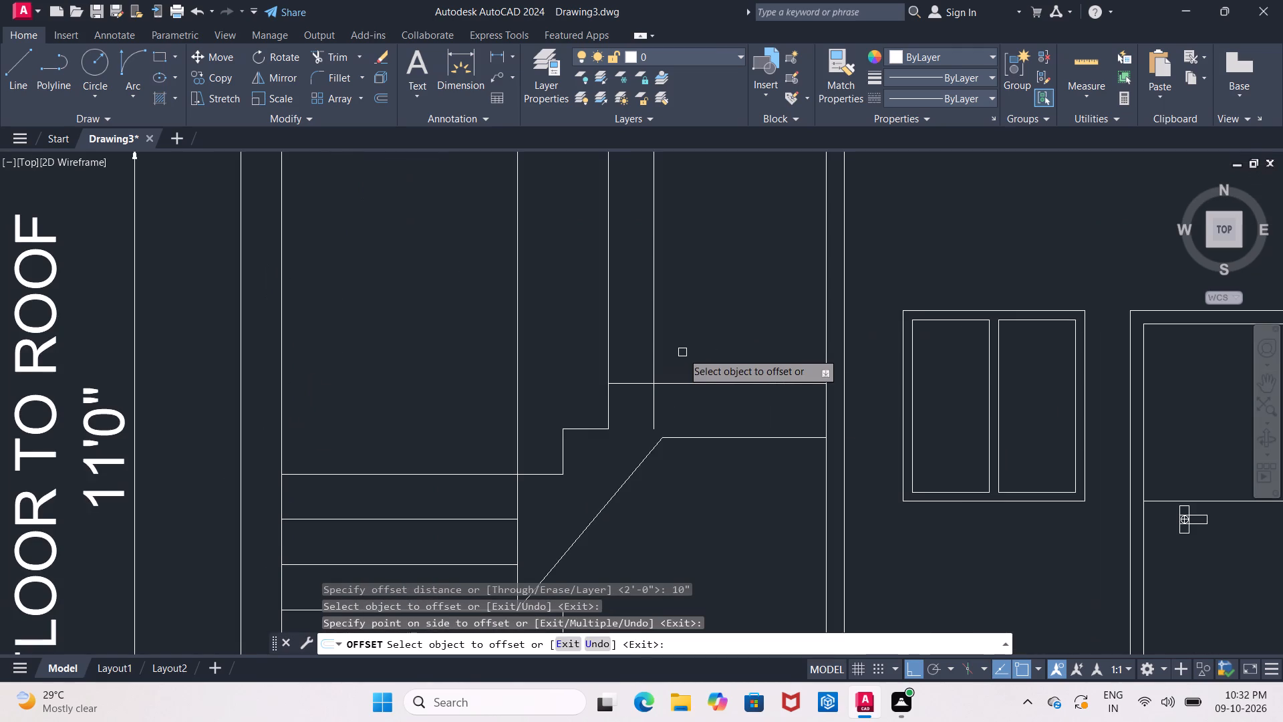
middle_drag(682, 352, 686, 376)
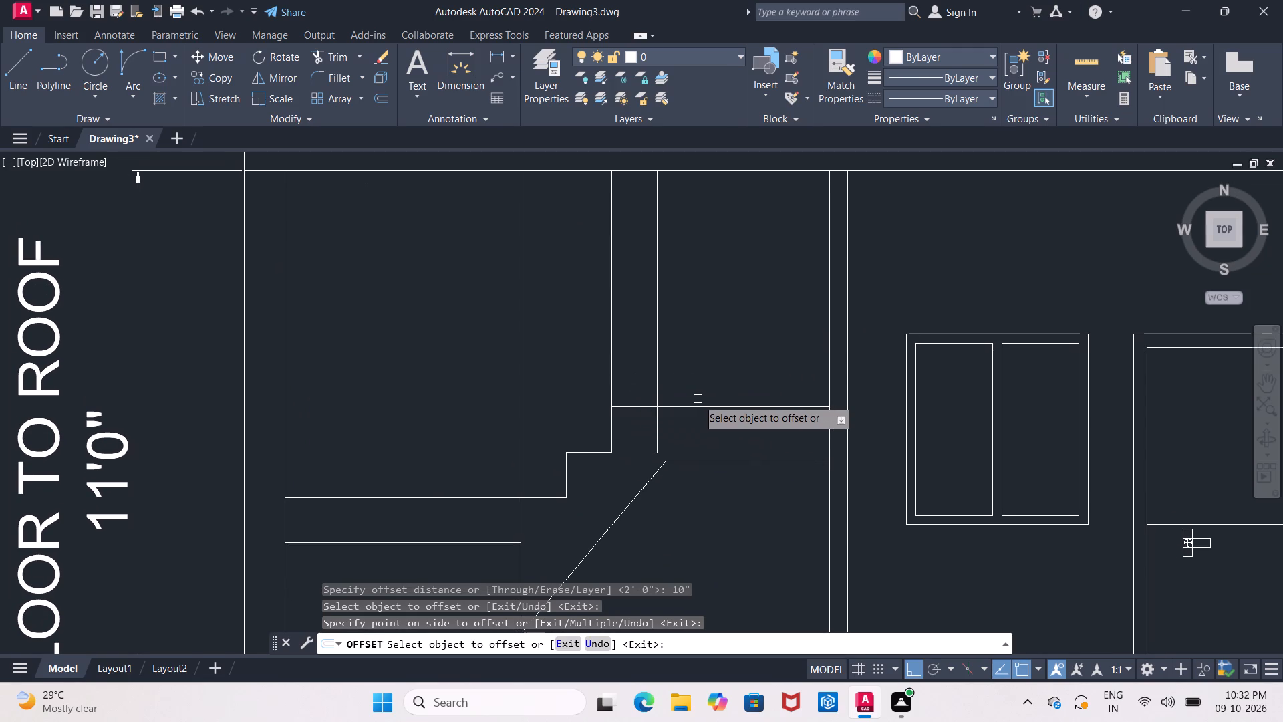
scroll(692, 448, up, 1)
middle_drag(692, 448, 710, 418)
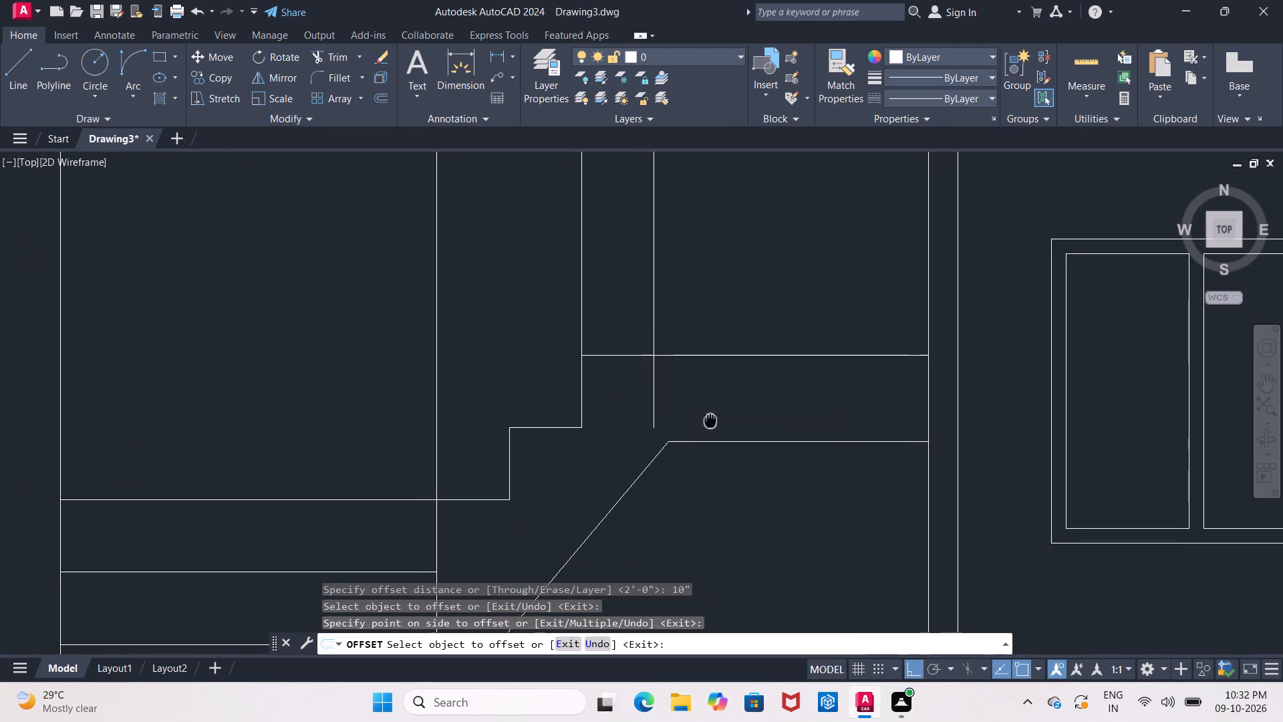
middle_drag(710, 418, 711, 417)
key(Escape)
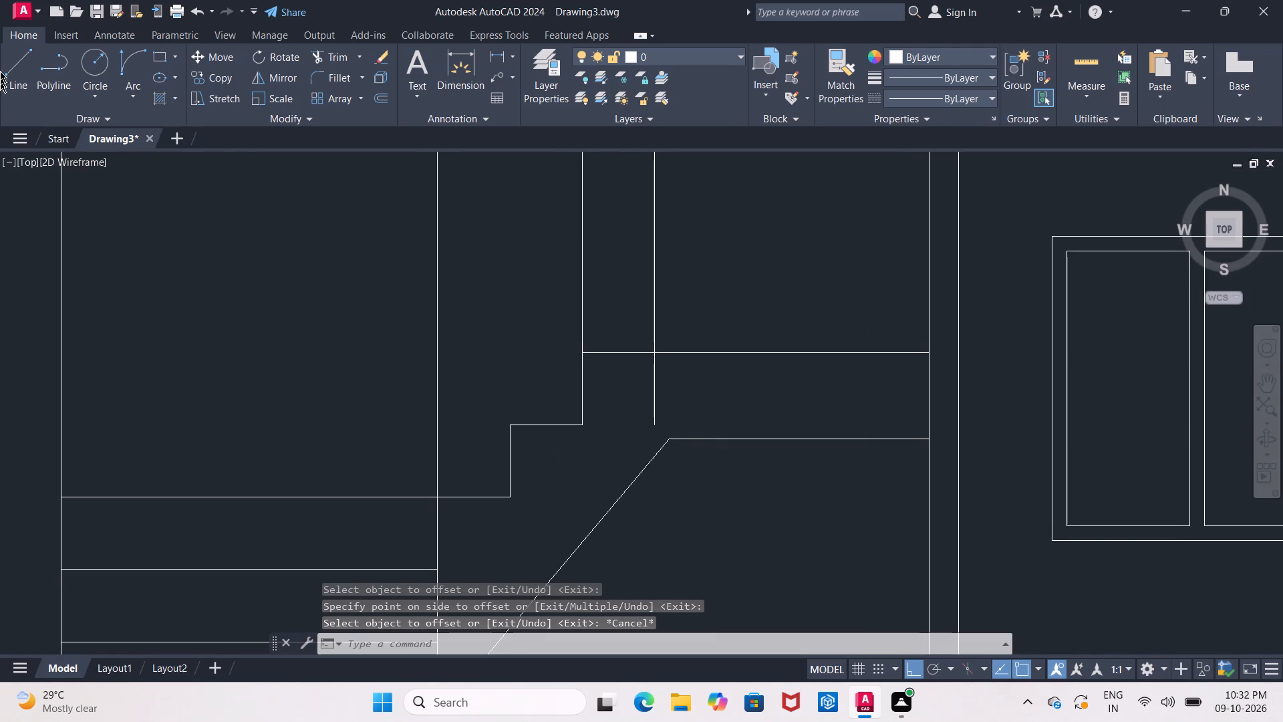
Draw a horizontal line from the lower end of the 10" offset line across and just past the partition wall.
click(28, 76)
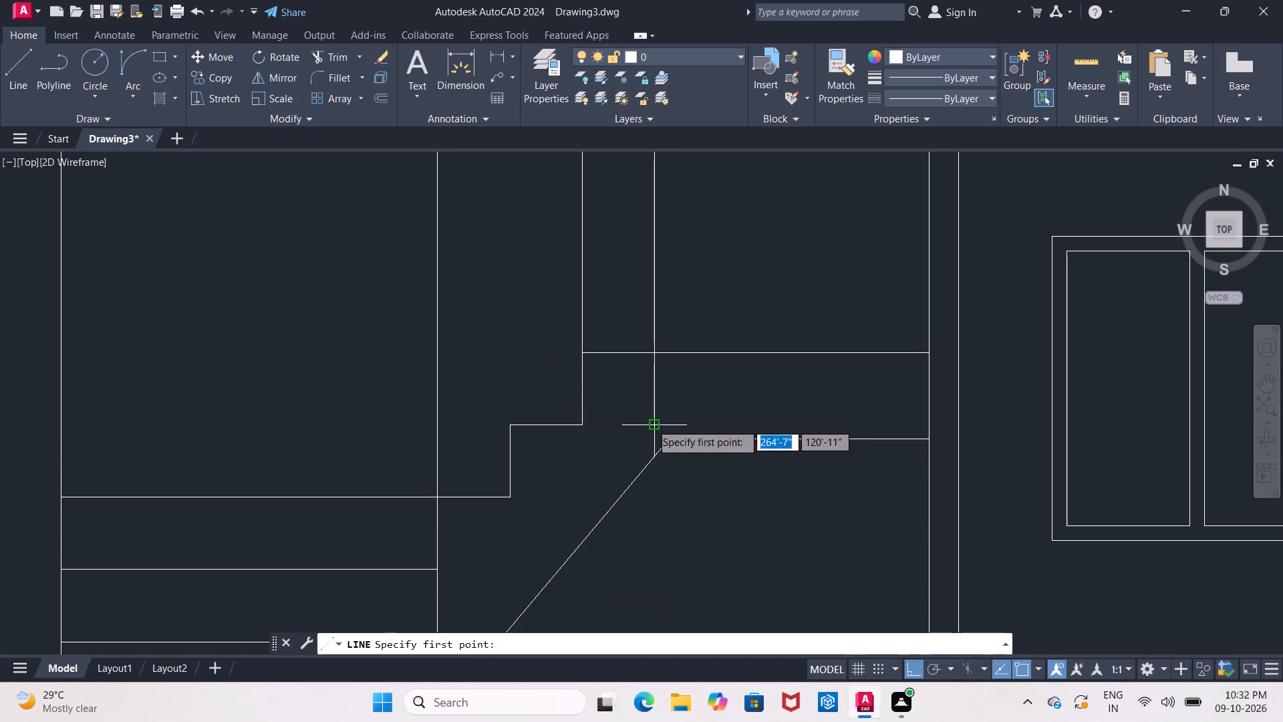
click(651, 423)
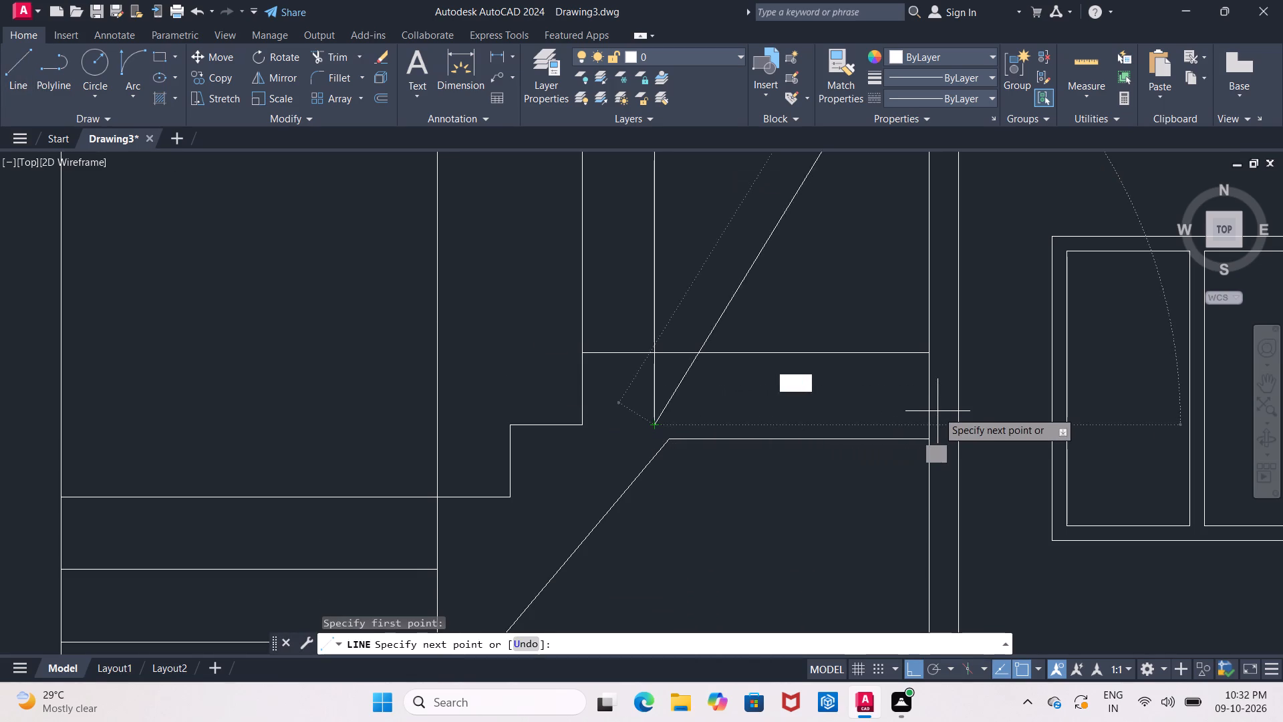
click(938, 411)
key(ctrl+z)
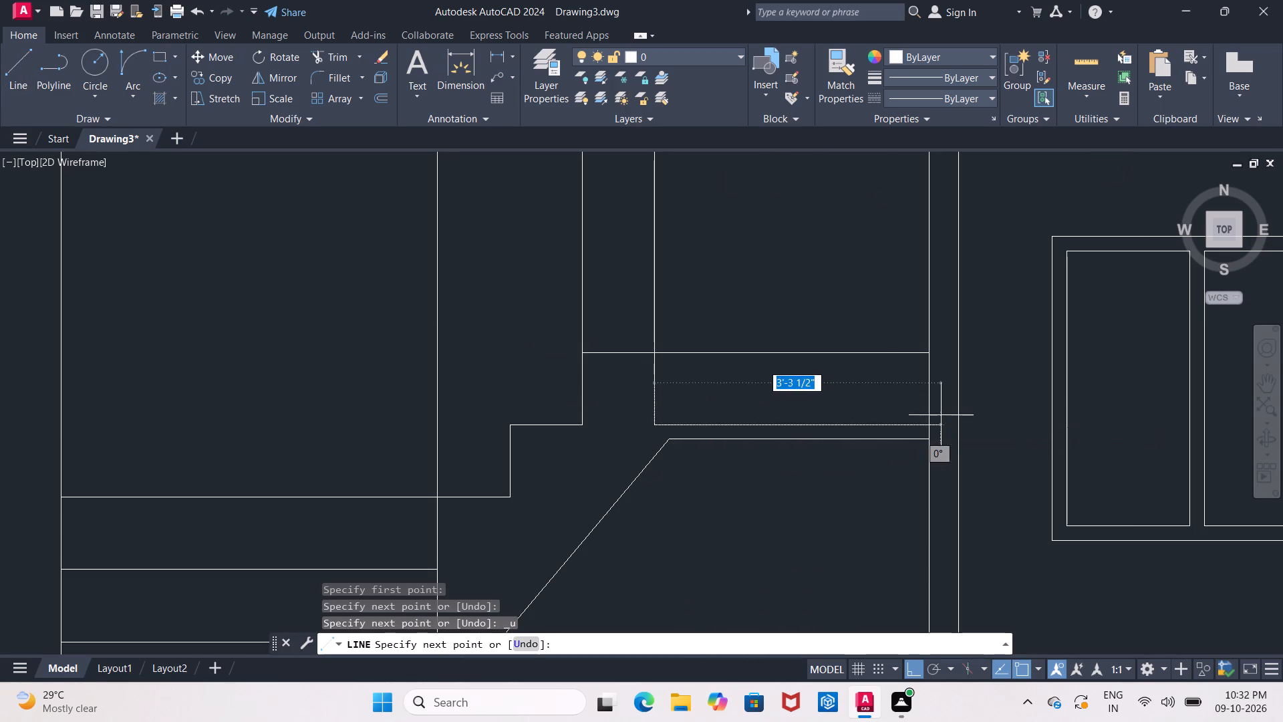
click(982, 425)
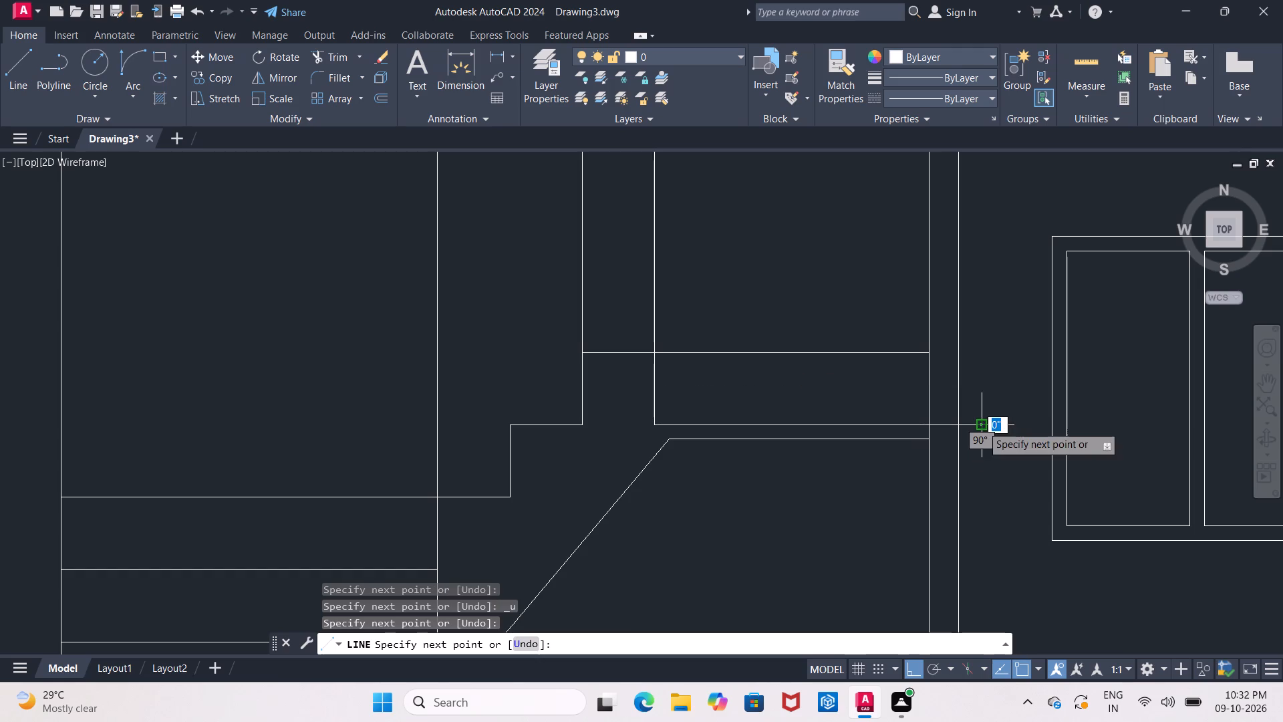
key(Escape)
Trim away the old landing underside line and the parts of the new horizontal line within and beyond the partition wall.
key(t)
key(r)
key(Return)
key(Return)
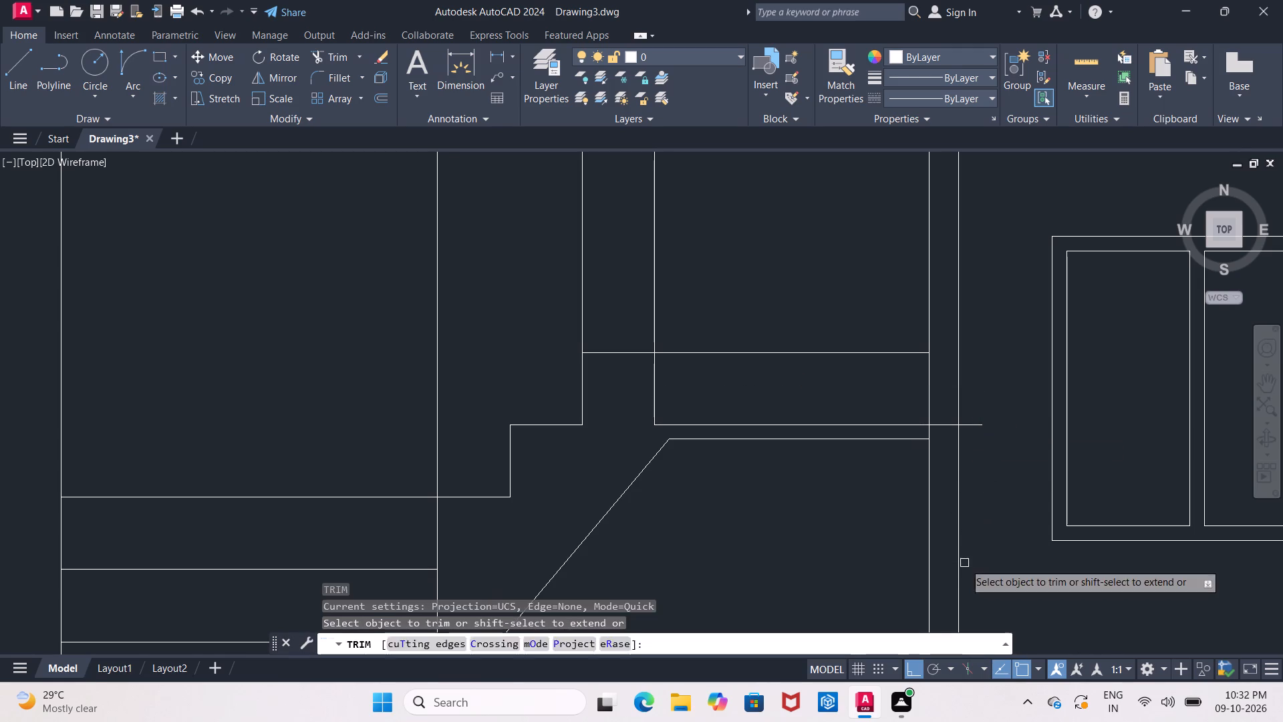
click(782, 440)
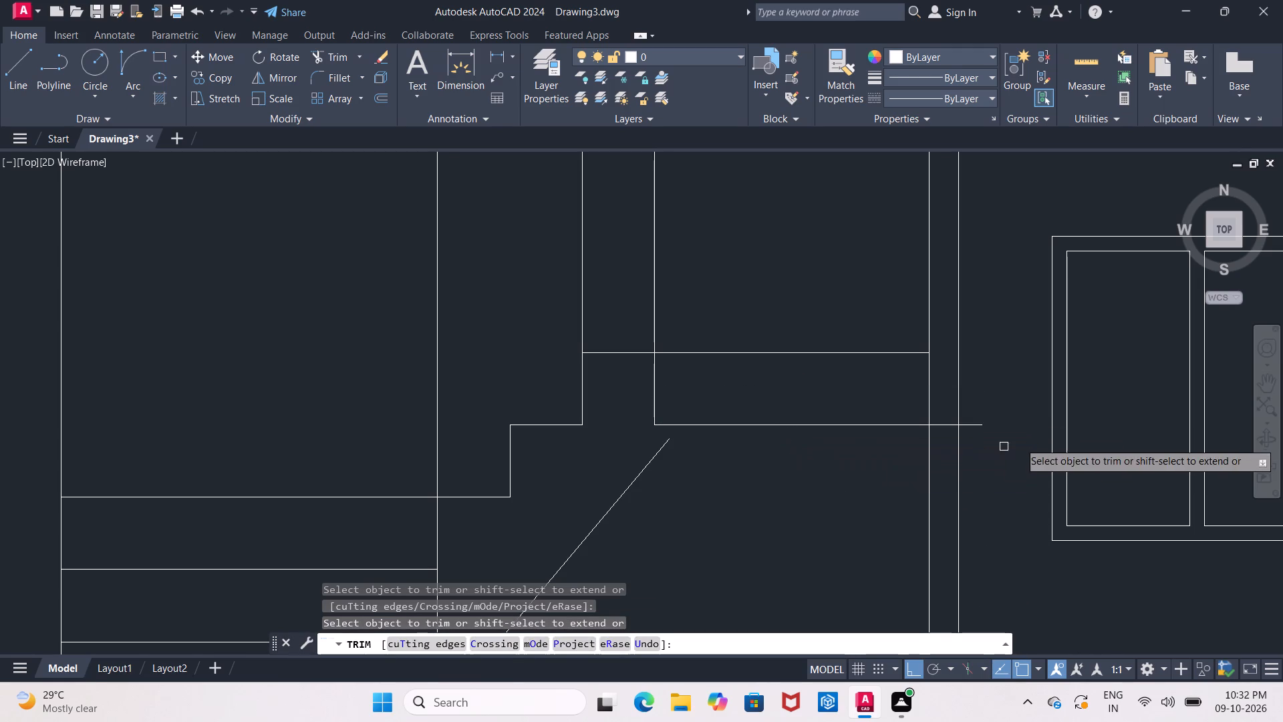
click(976, 427)
click(944, 425)
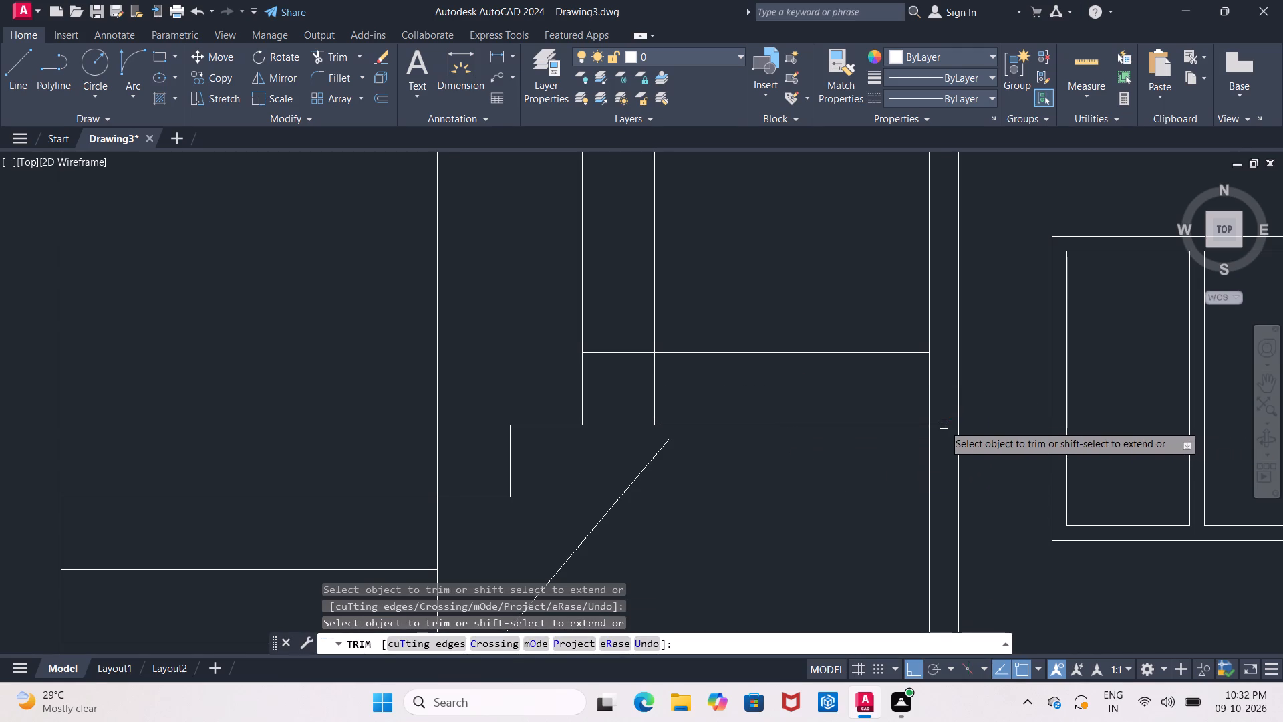
Trim away the two vertical riser lines rising from the upper stair landing to the roof slab.
middle_drag(766, 381, 818, 424)
scroll(819, 422, down, 1)
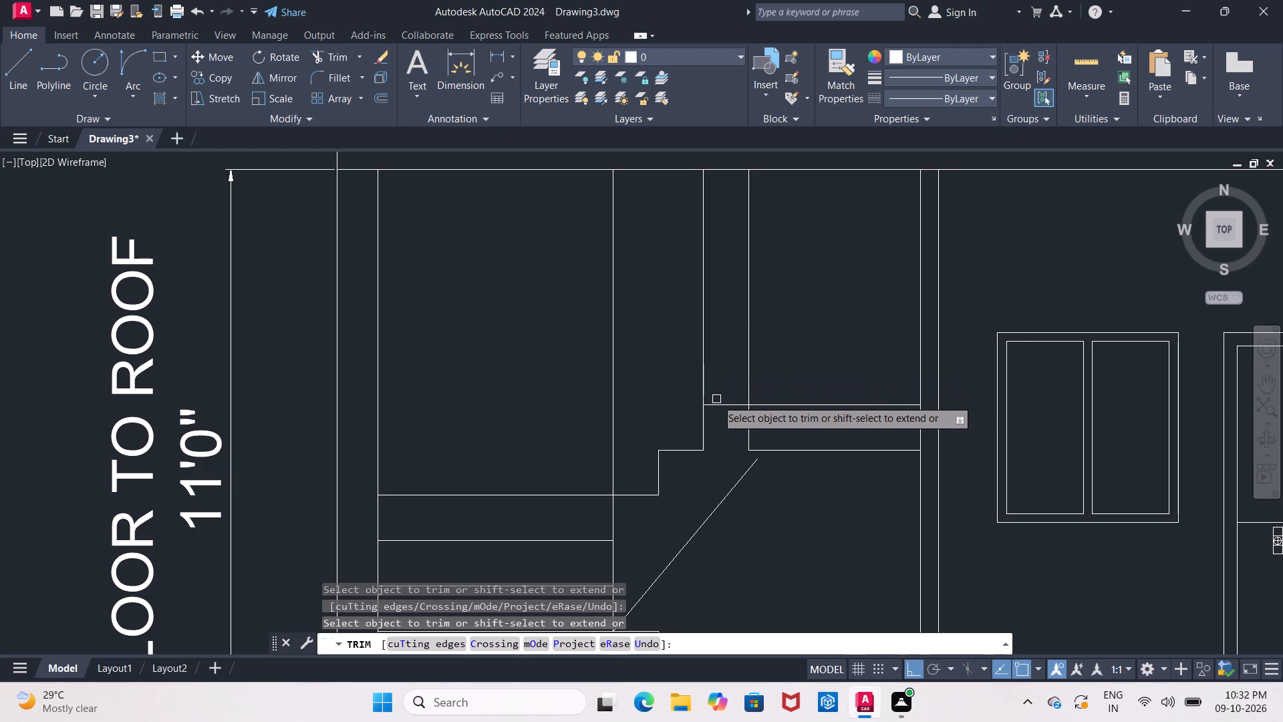
click(749, 391)
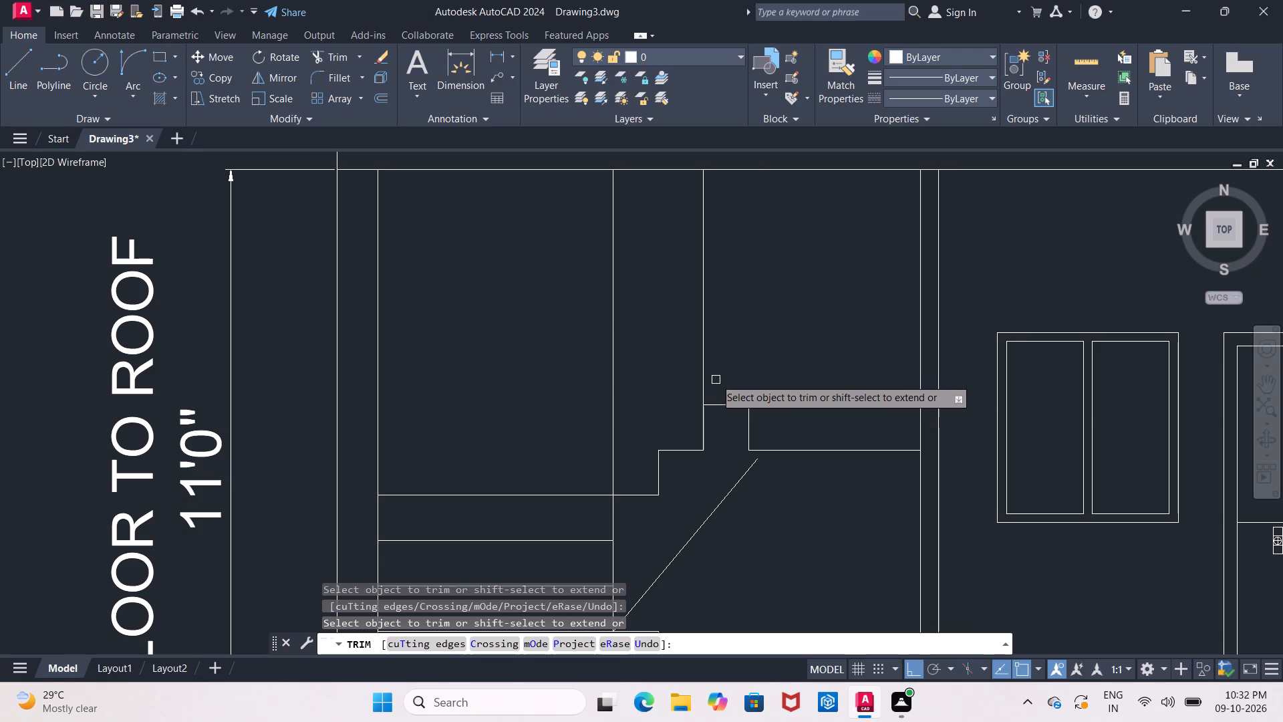
click(705, 375)
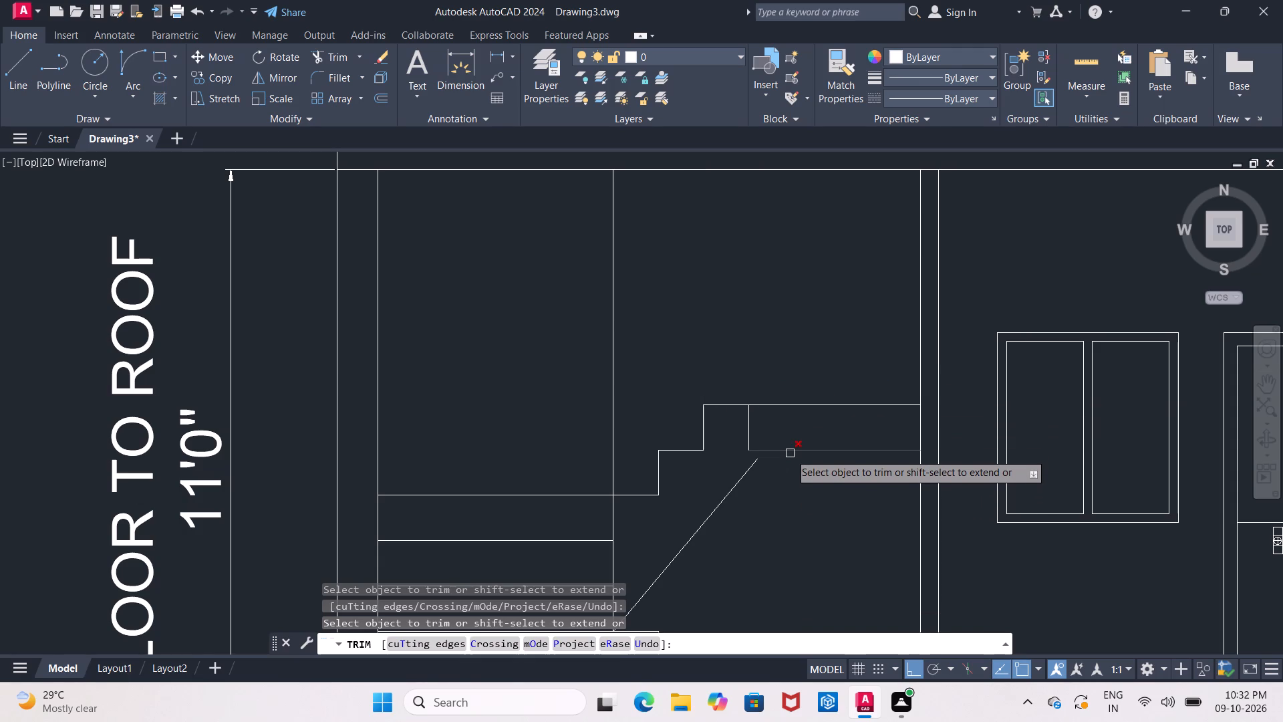
Extend the upper flight's sloping soffit line up to the underside of the upper landing.
scroll(774, 471, up, 1)
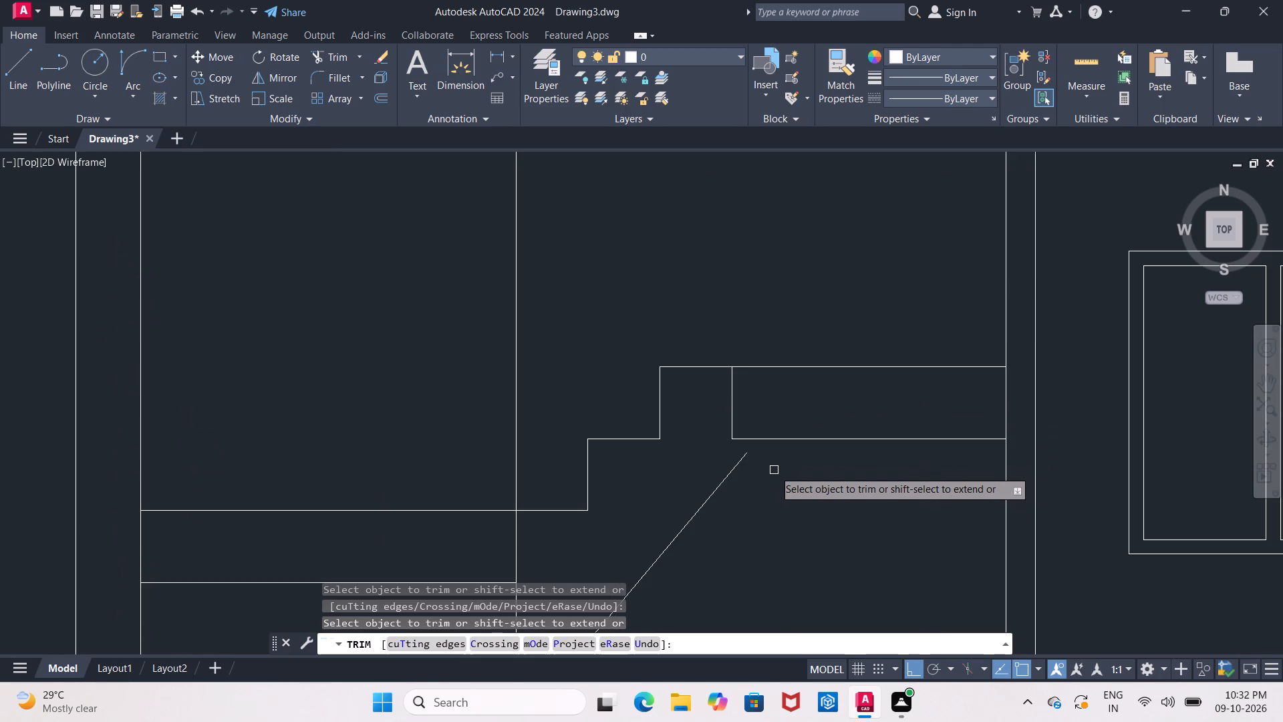
middle_drag(774, 470, 797, 465)
scroll(798, 462, down, 2)
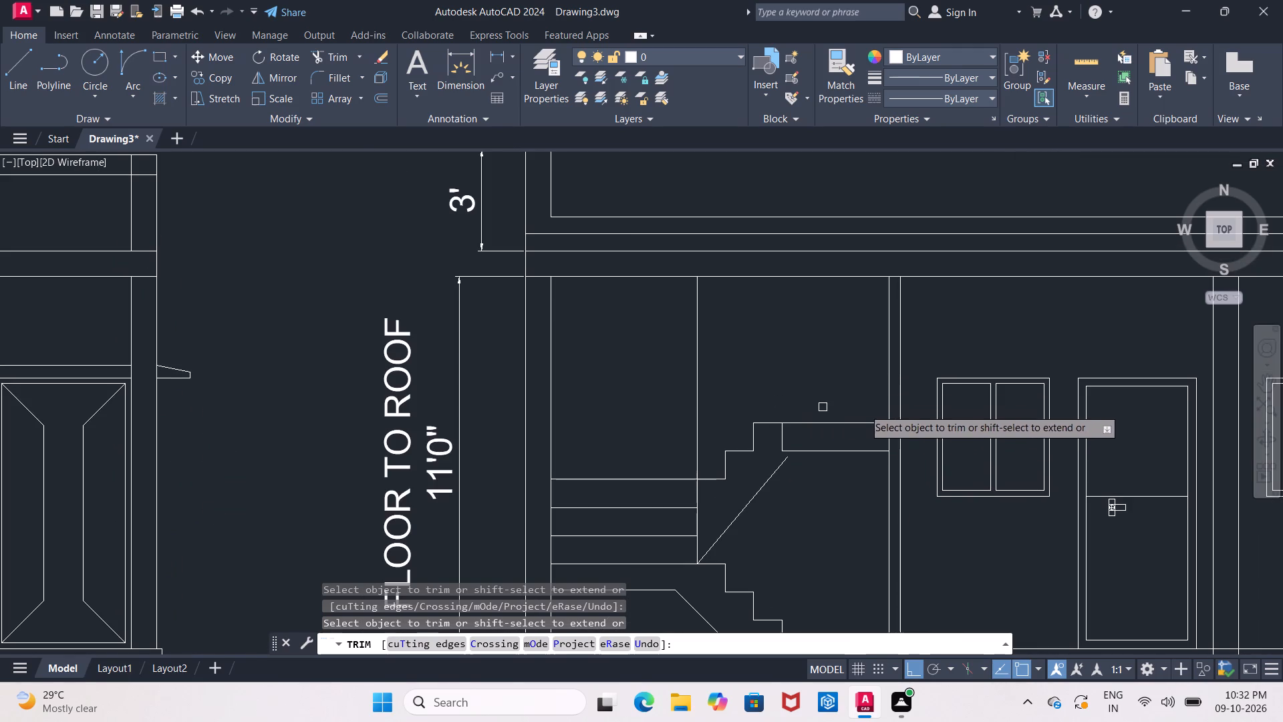
middle_drag(798, 481, 797, 430)
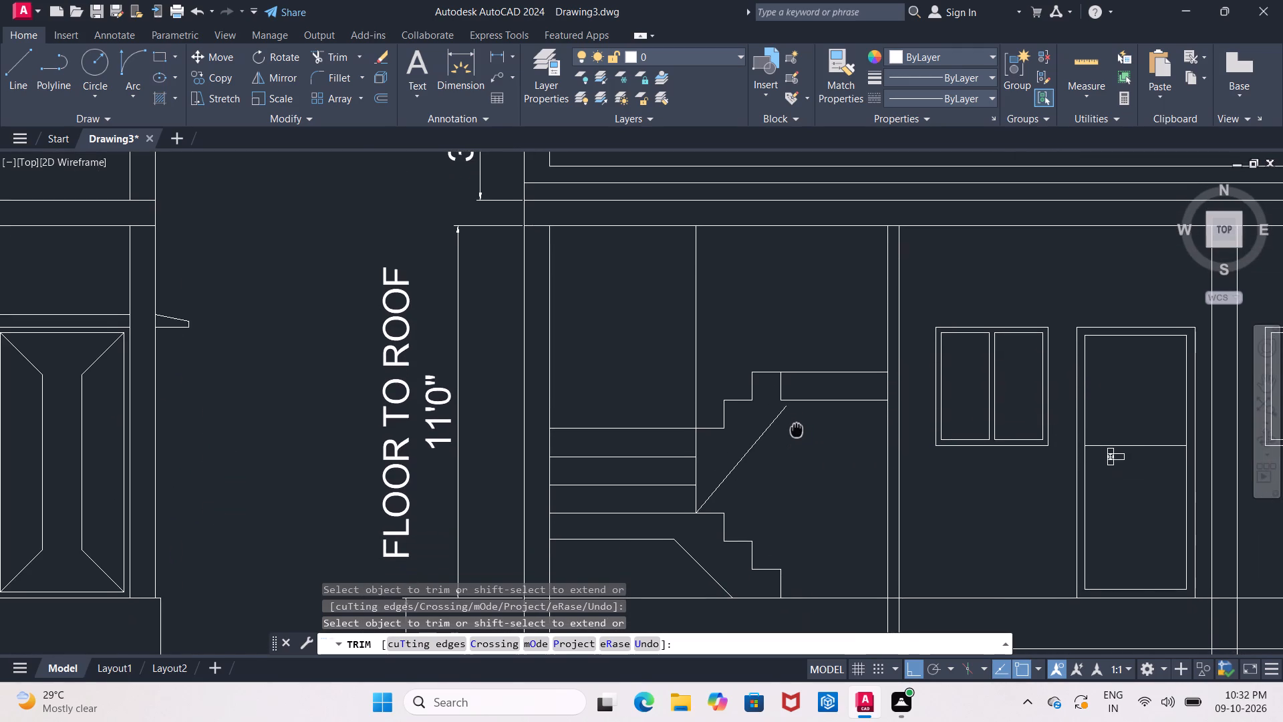
middle_drag(797, 430, 792, 446)
scroll(792, 446, up, 1)
middle_drag(792, 446, 792, 460)
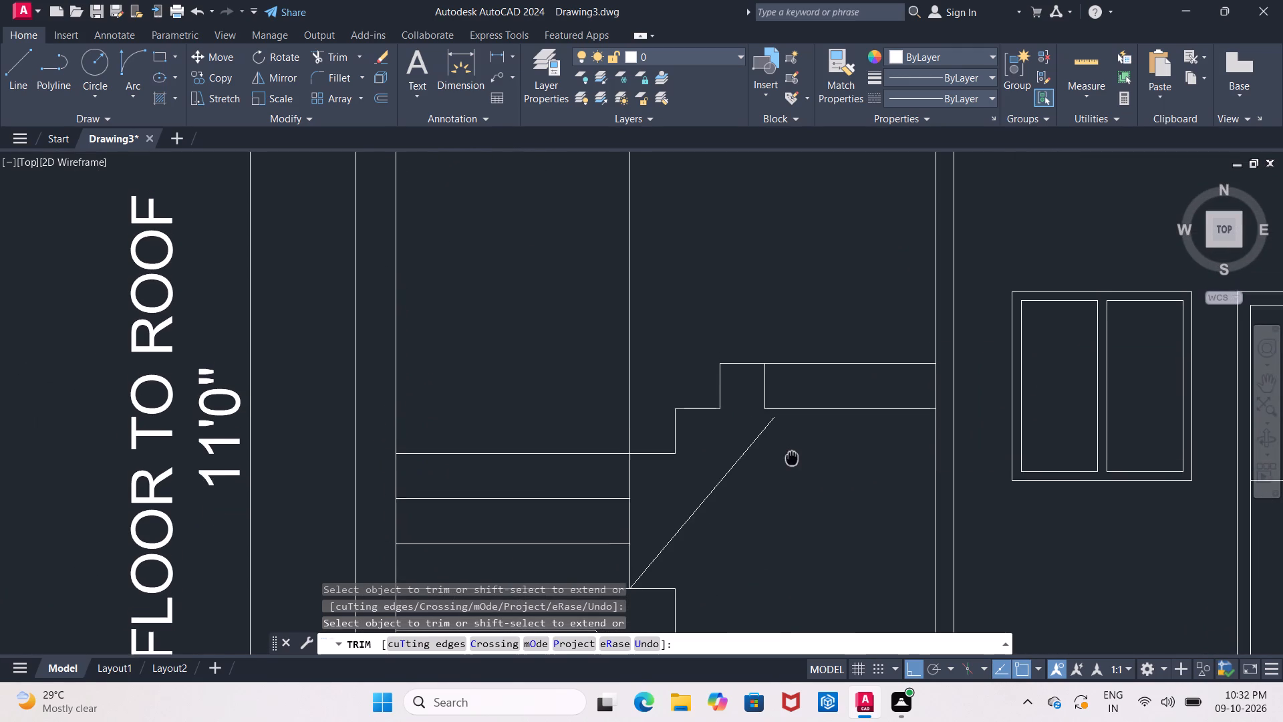
middle_drag(792, 460, 791, 468)
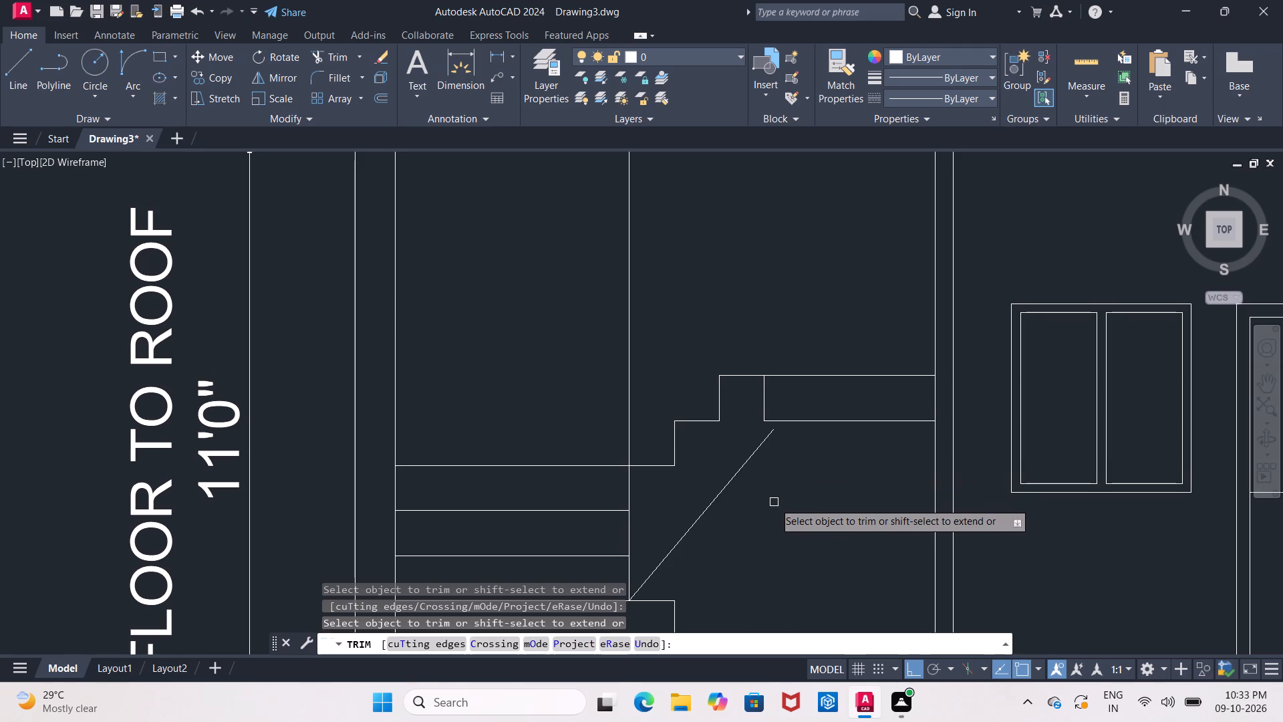
text(EX)
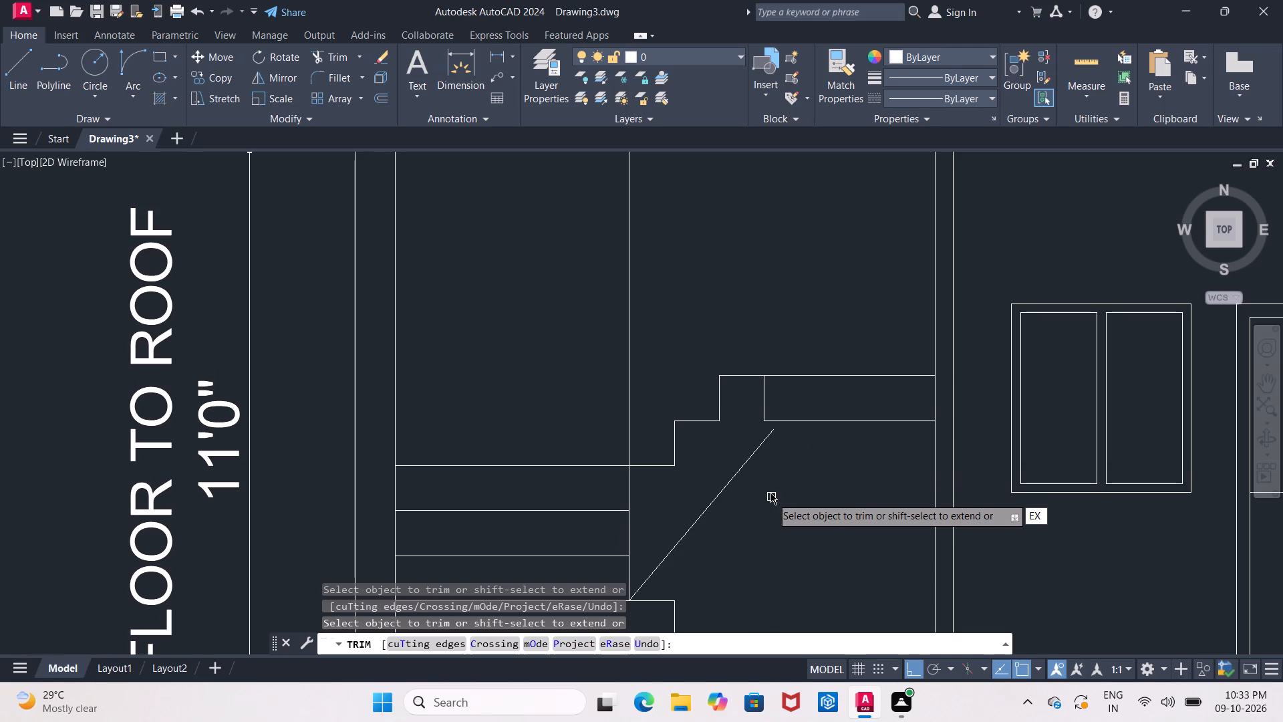
key(Return)
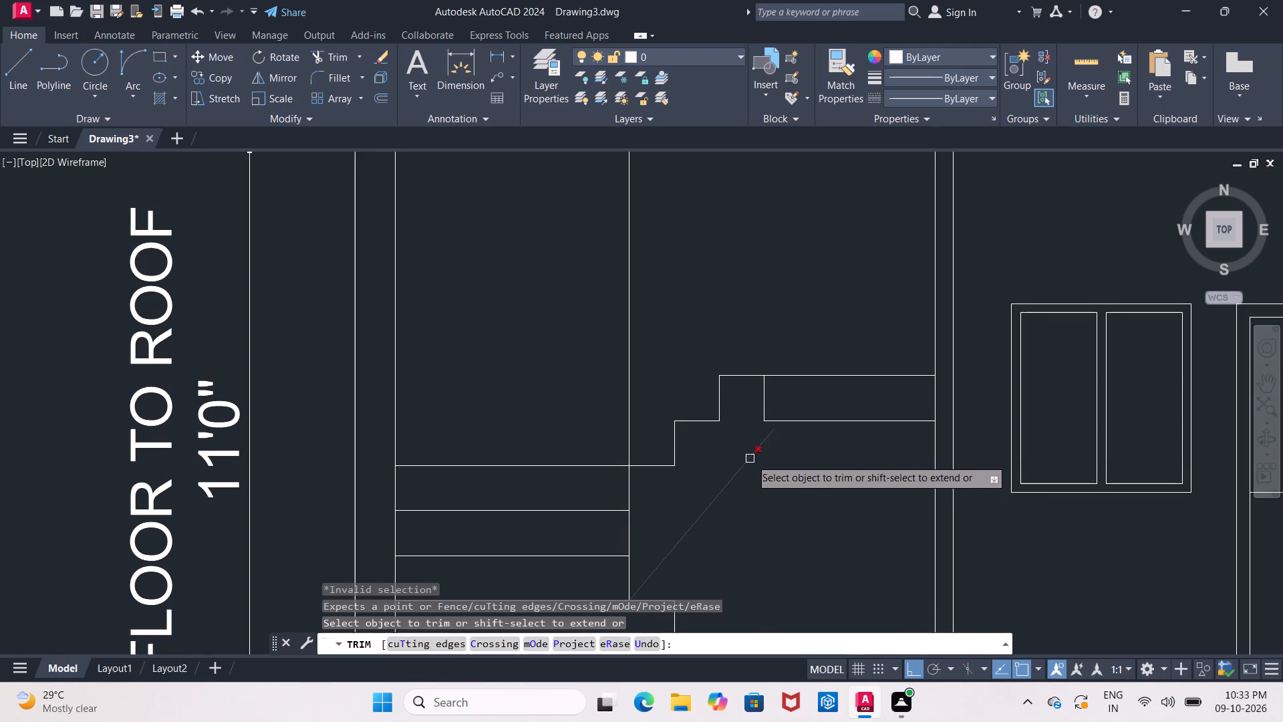
scroll(762, 451, up, 2)
key(Escape)
key(Escape)
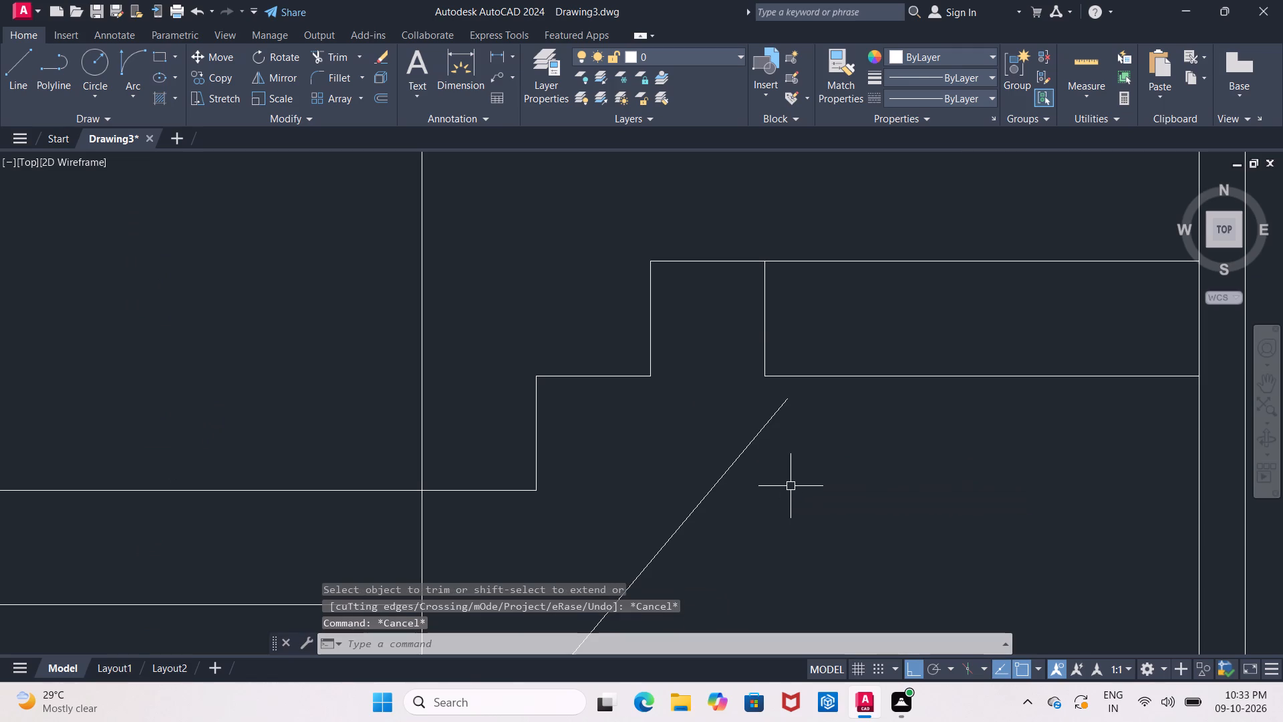
key(e)
key(x)
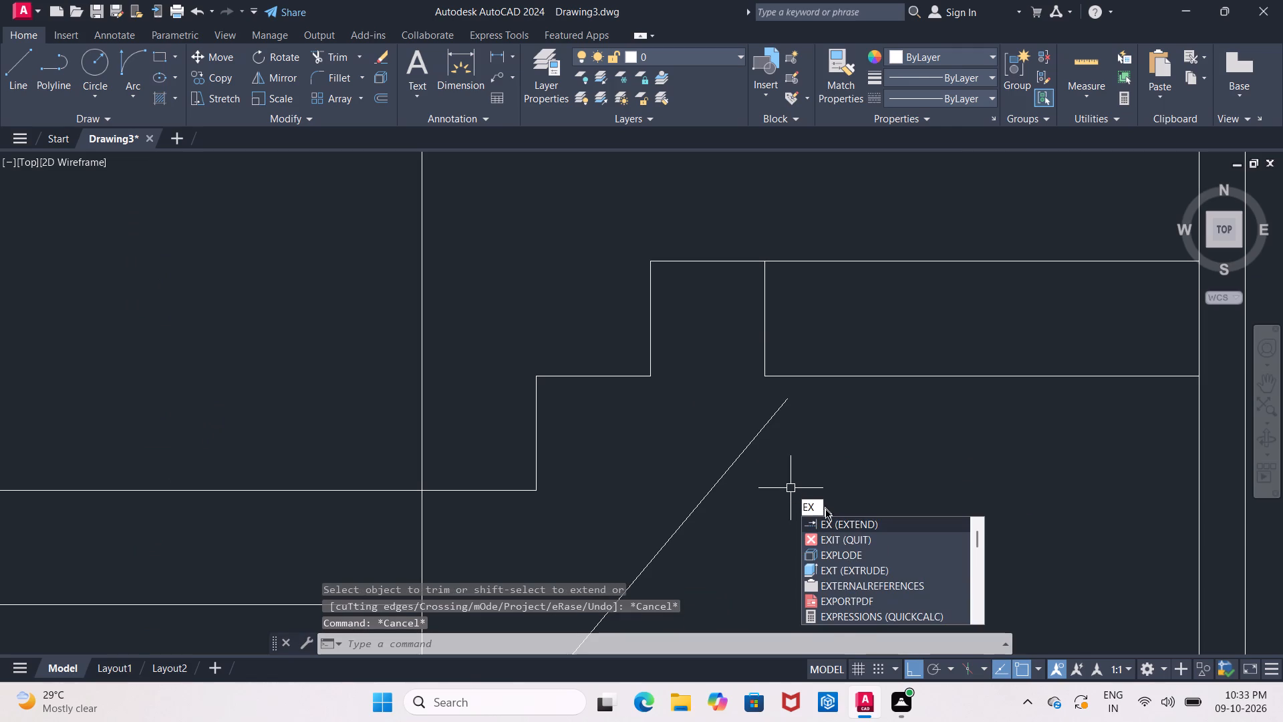
click(832, 521)
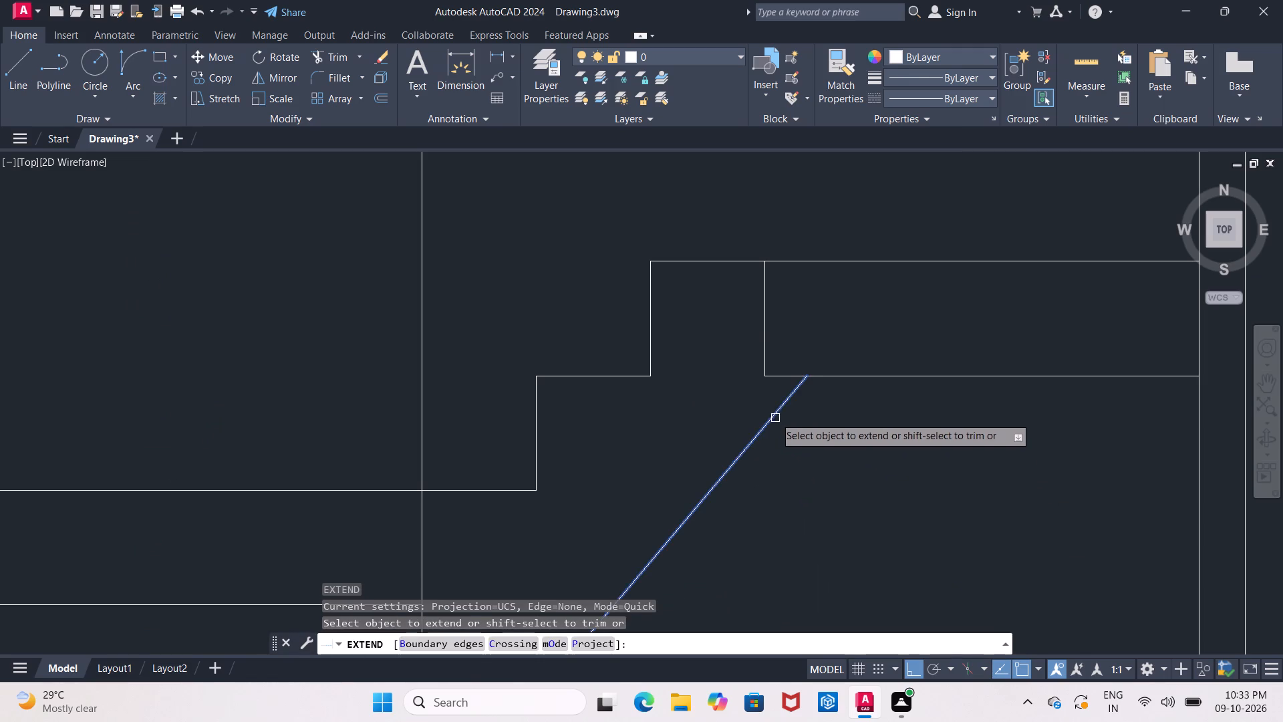
click(774, 411)
key(Escape)
Trim off the short vertical line inside the landing slab and the underside stub beyond the sloping soffit.
key(t)
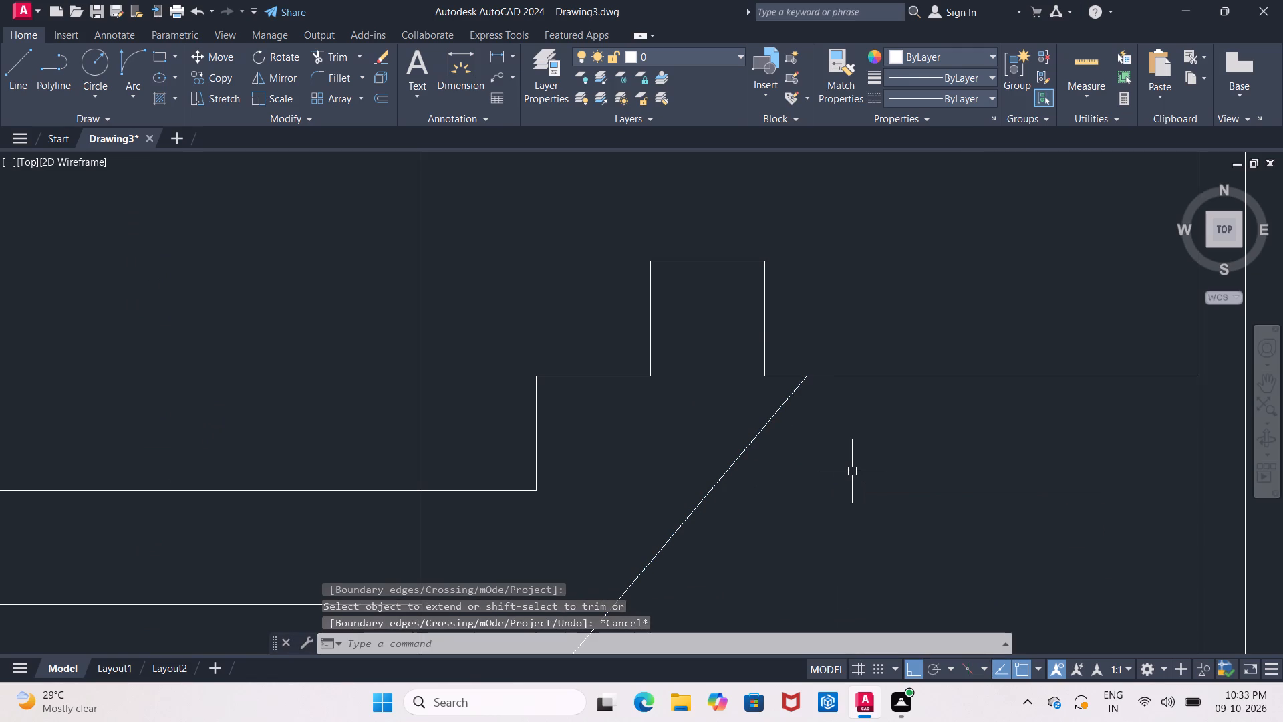
key(r)
key(Return)
key(Return)
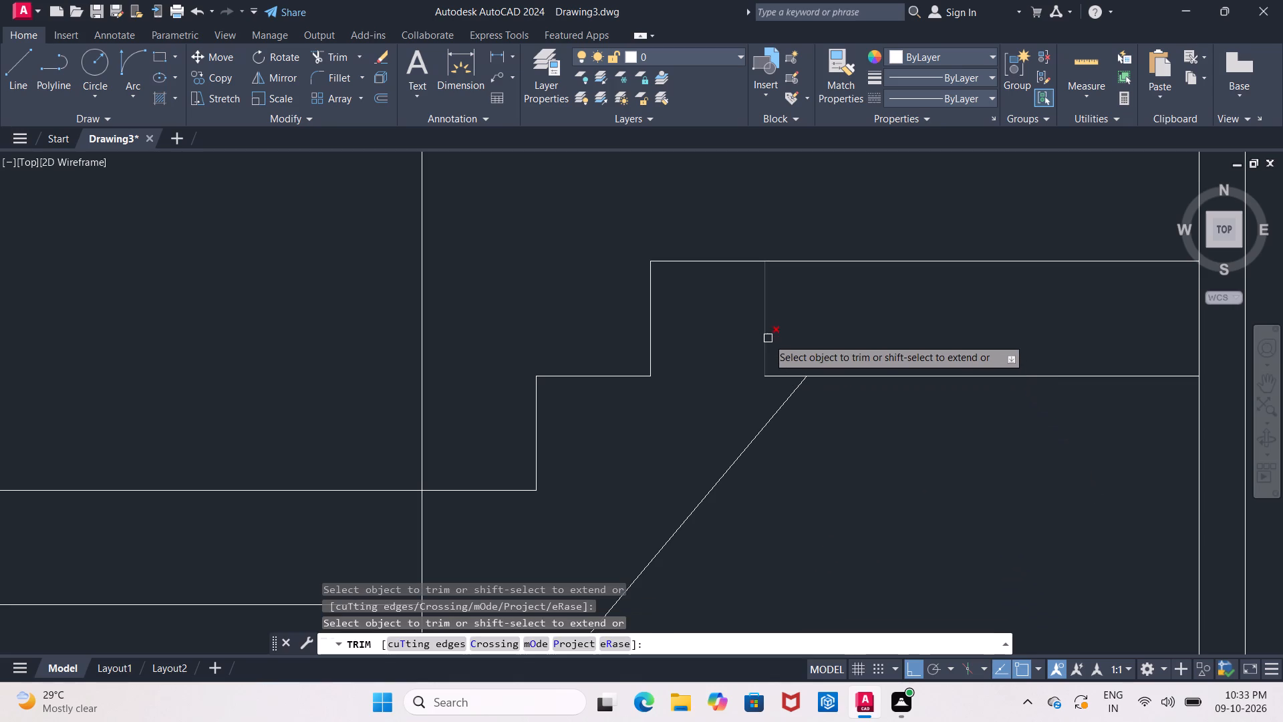
click(762, 335)
click(778, 375)
scroll(778, 390, down, 3)
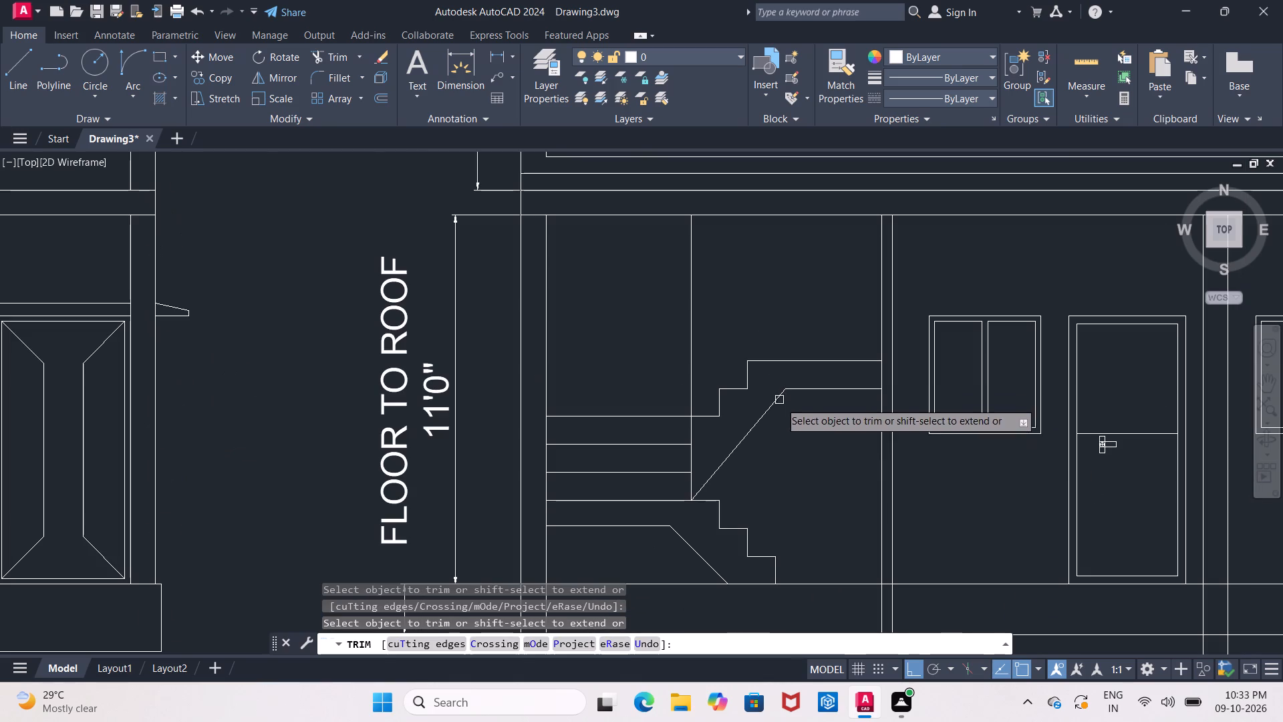
Trim away the vertical line between the stair's upper flight and the roof slab.
middle_drag(811, 457, 814, 439)
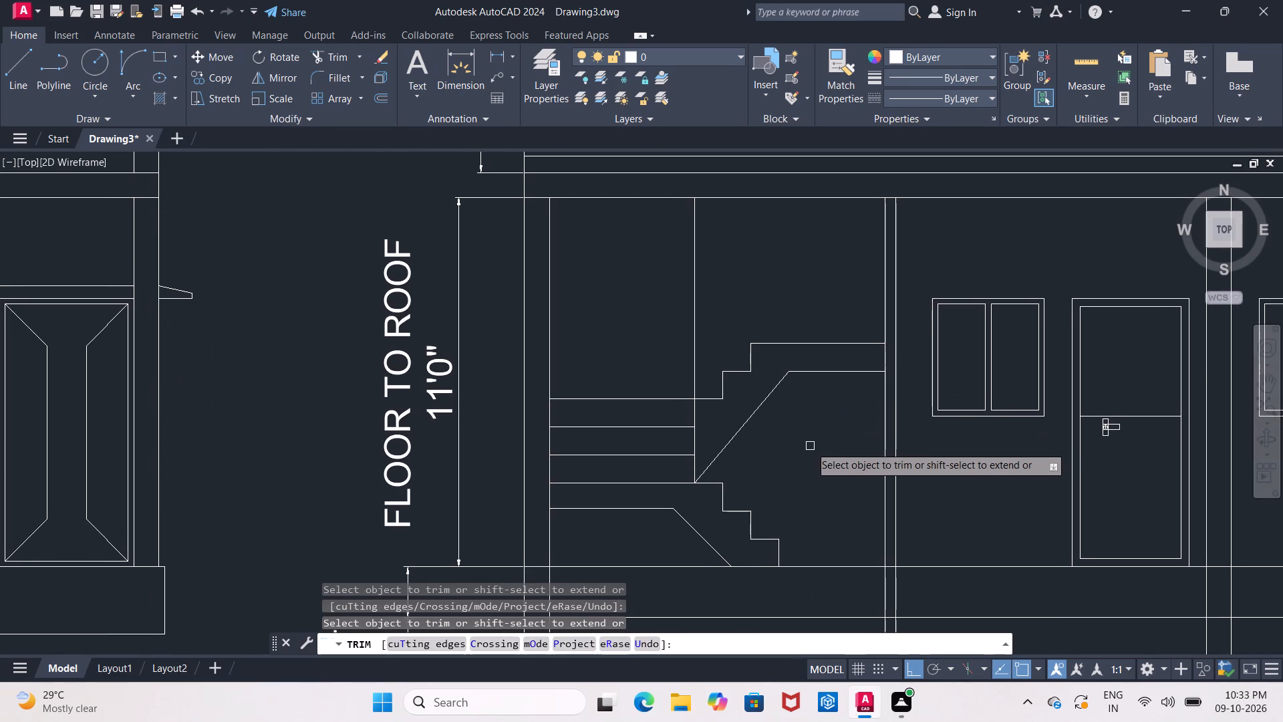
click(694, 331)
scroll(771, 439, down, 1)
middle_drag(771, 439, 730, 433)
key(Escape)
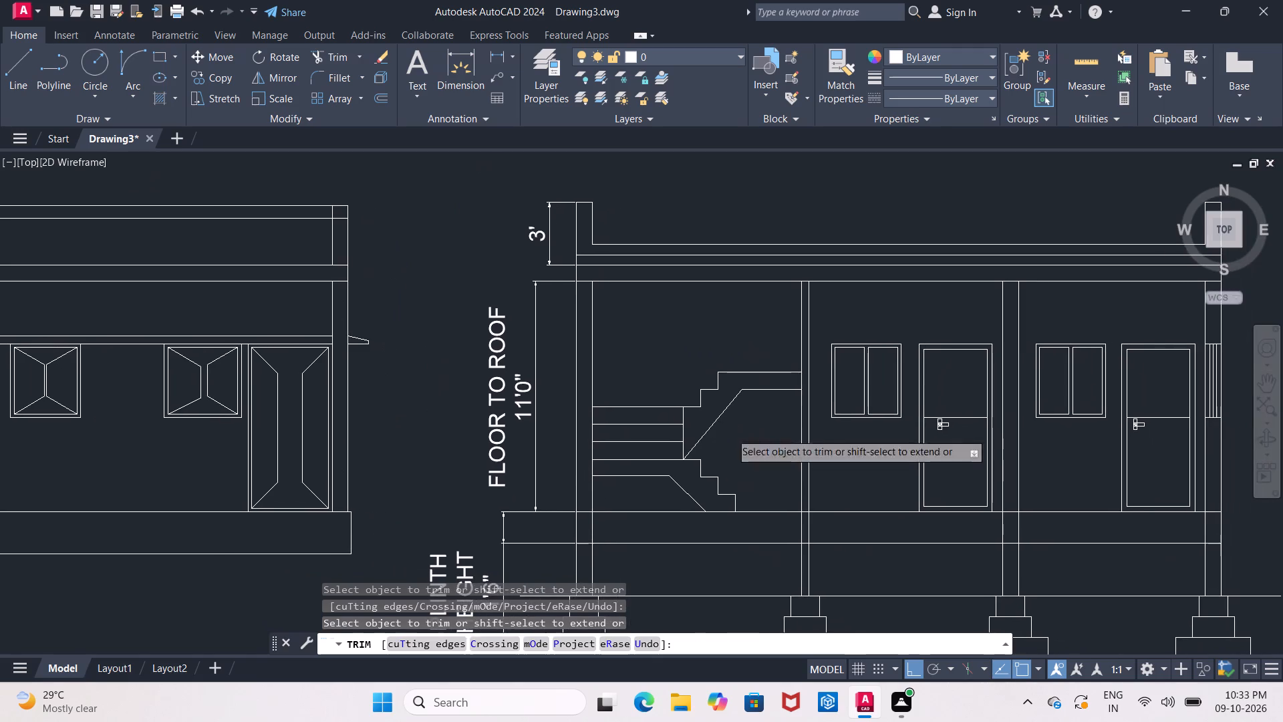
Place a multileader without text, its arrowhead on the parapet's outer top corner and its landing above the parapet.
scroll(746, 442, down, 1)
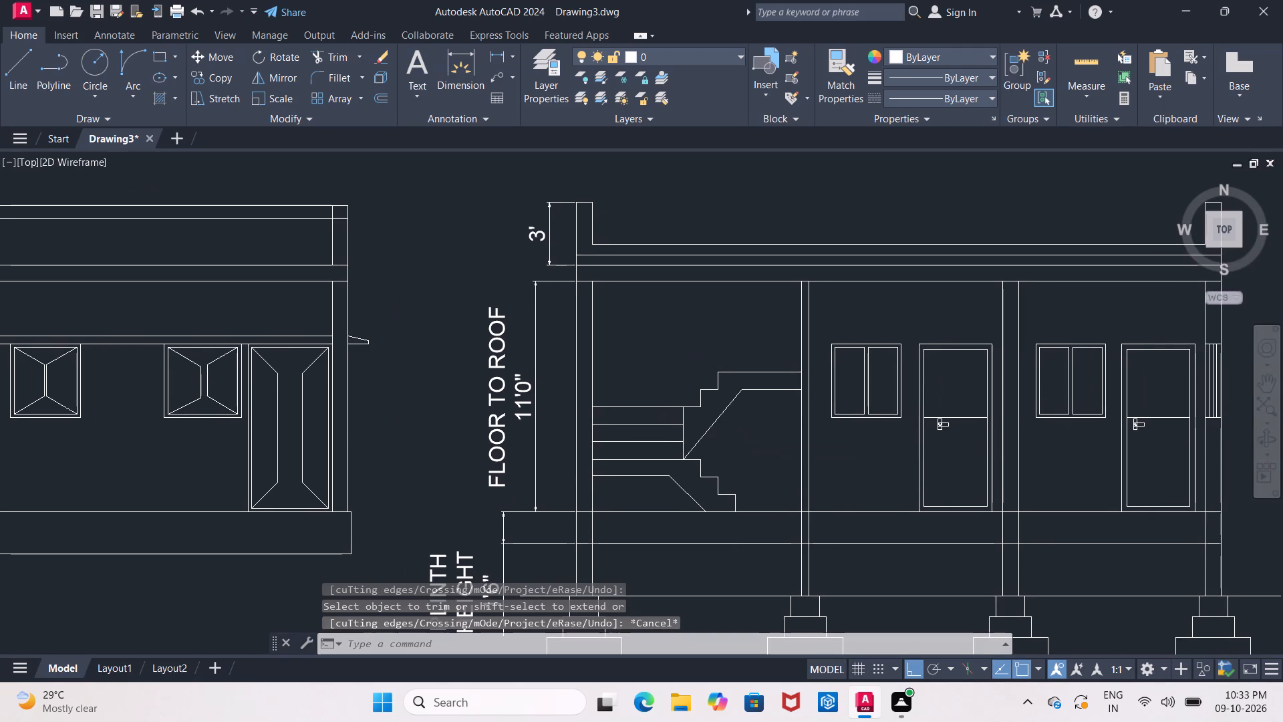
middle_drag(749, 447, 771, 463)
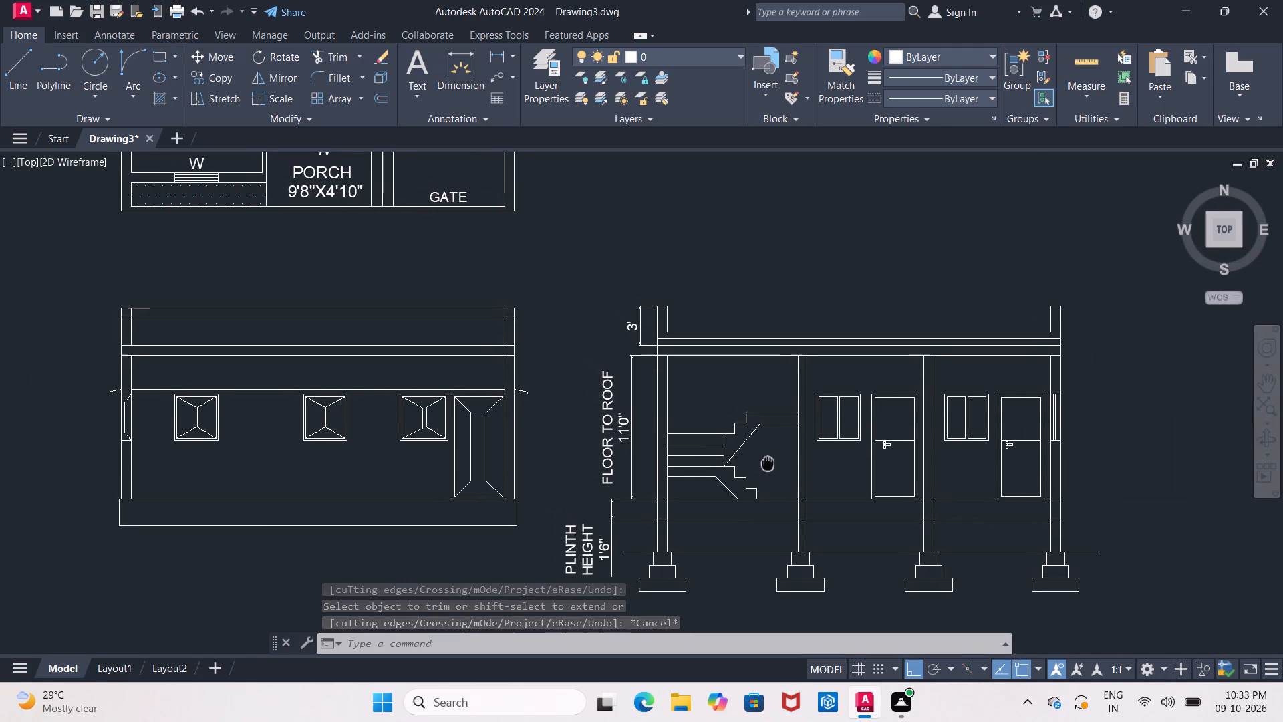
middle_drag(771, 463, 779, 465)
scroll(652, 295, up, 2)
middle_drag(652, 295, 581, 302)
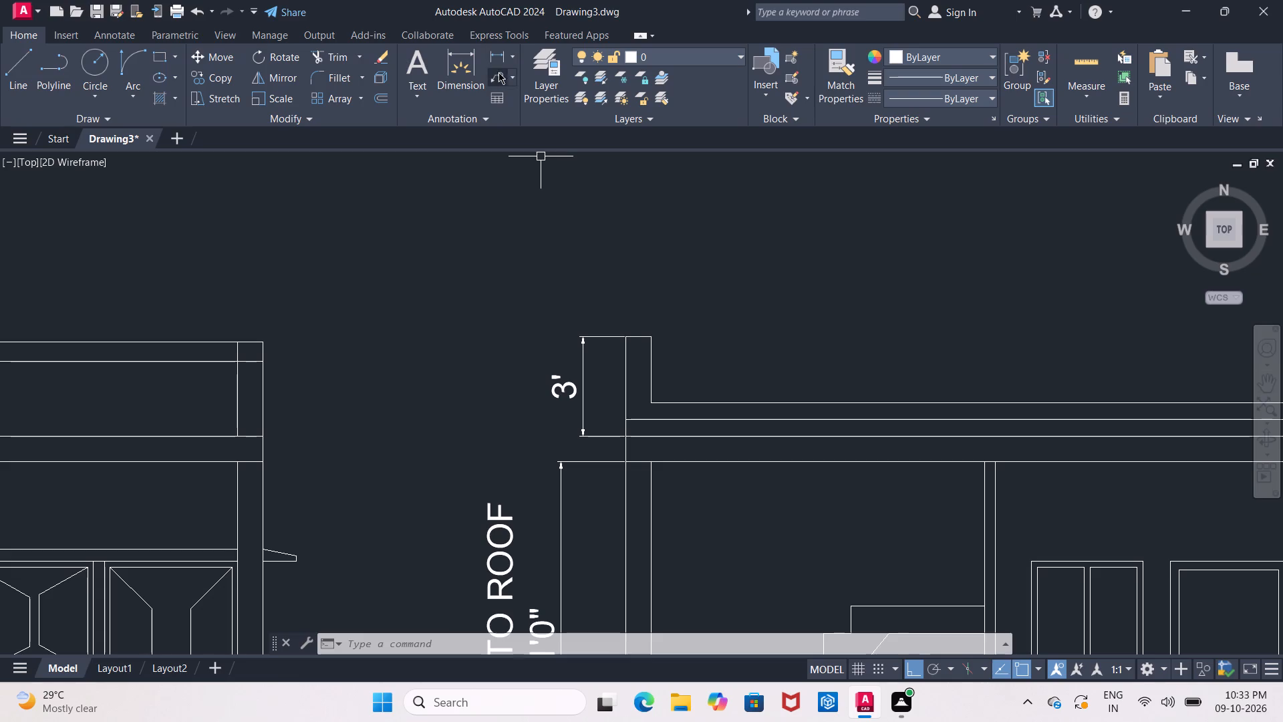
click(494, 76)
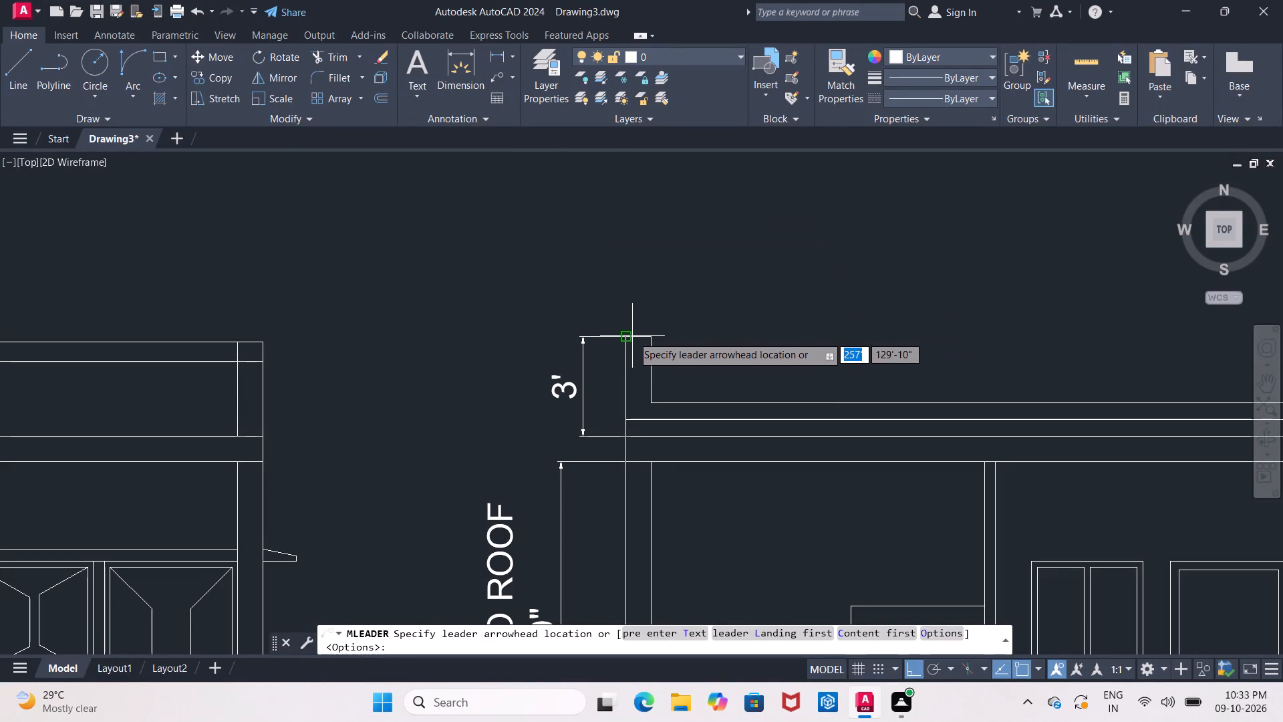
click(625, 339)
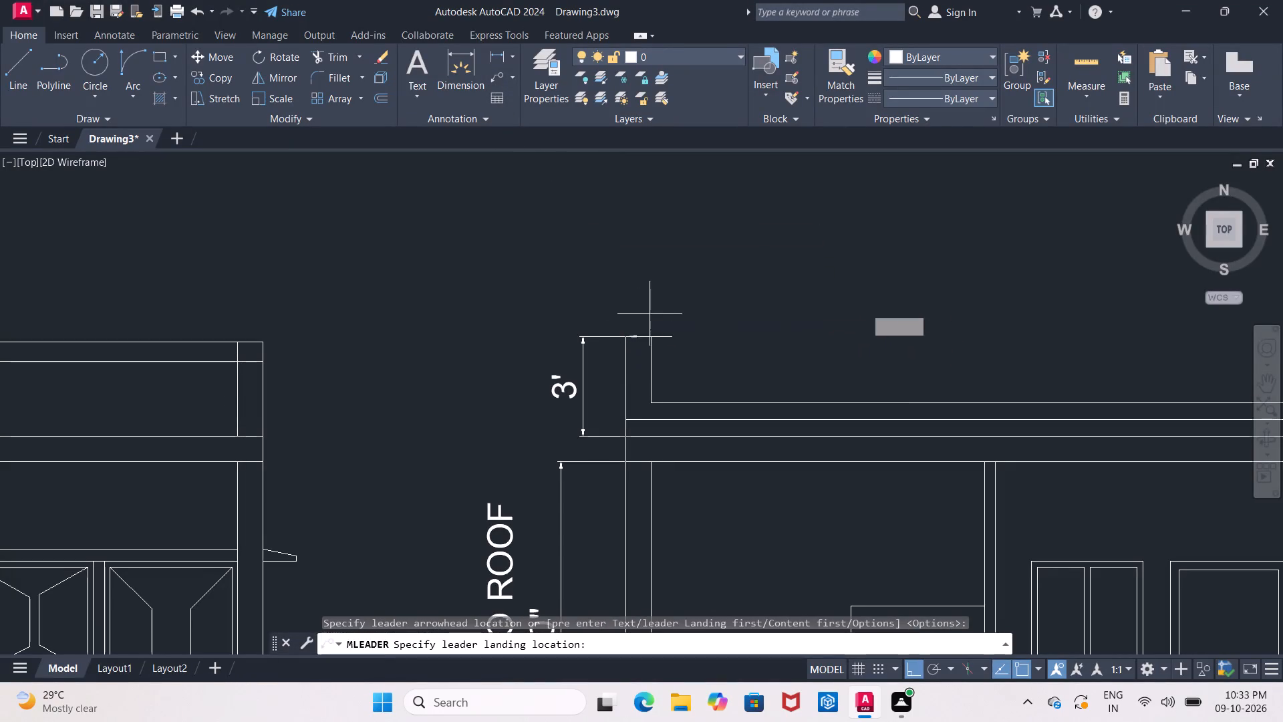
click(656, 297)
double_click(656, 297)
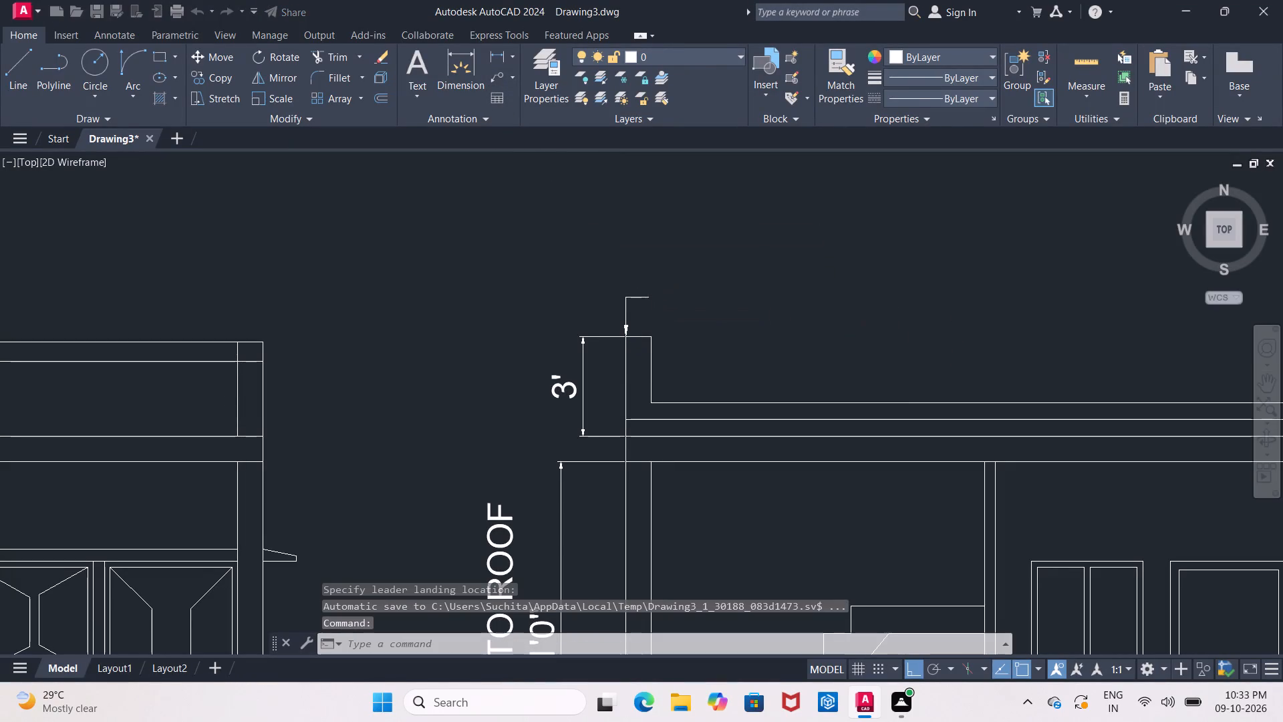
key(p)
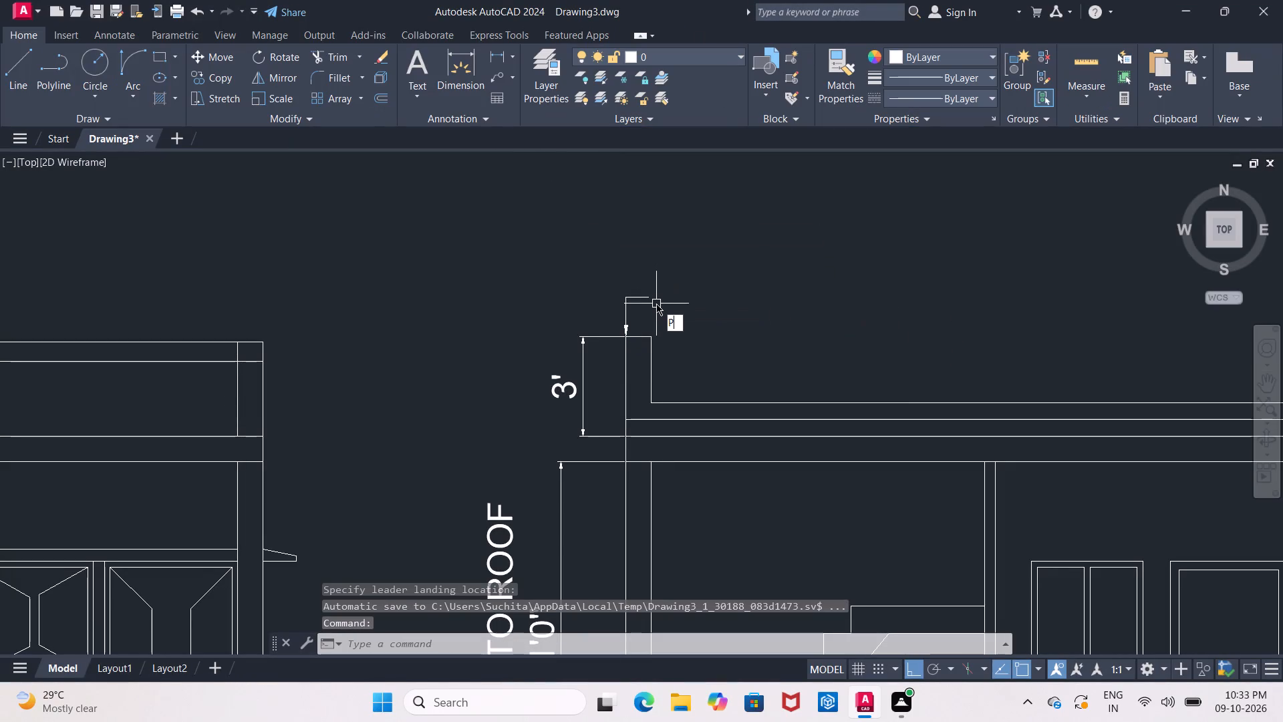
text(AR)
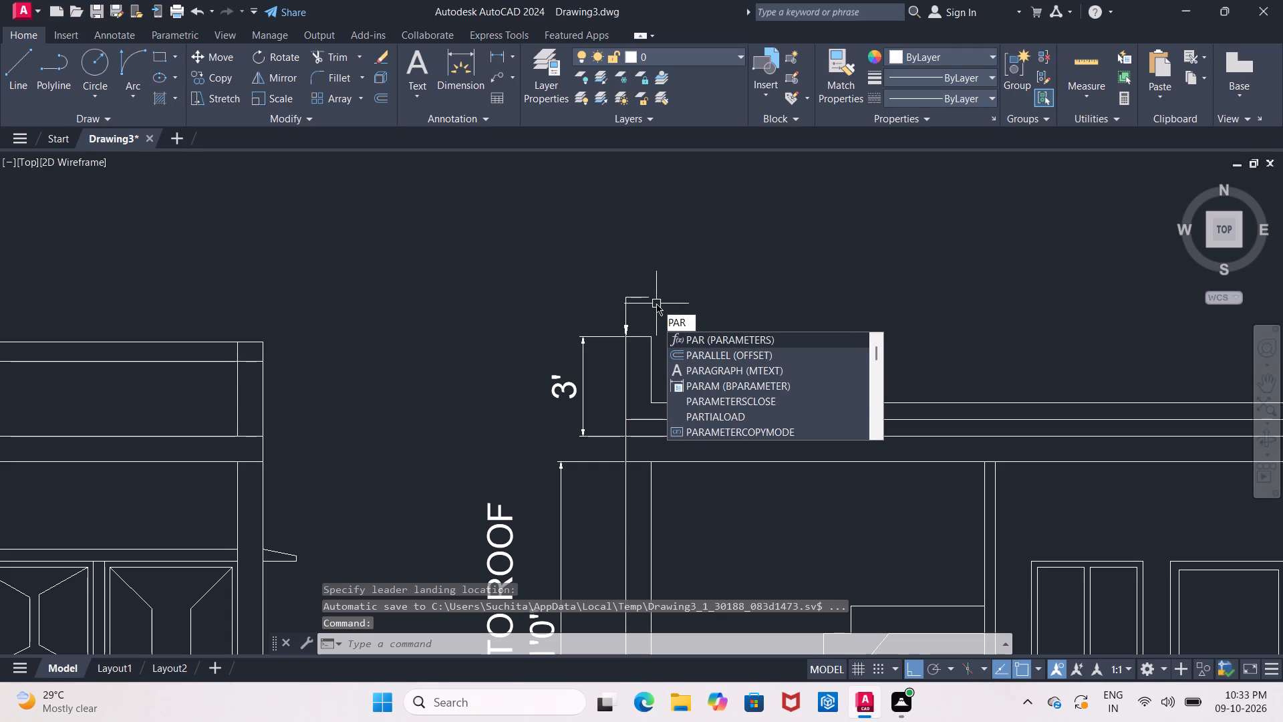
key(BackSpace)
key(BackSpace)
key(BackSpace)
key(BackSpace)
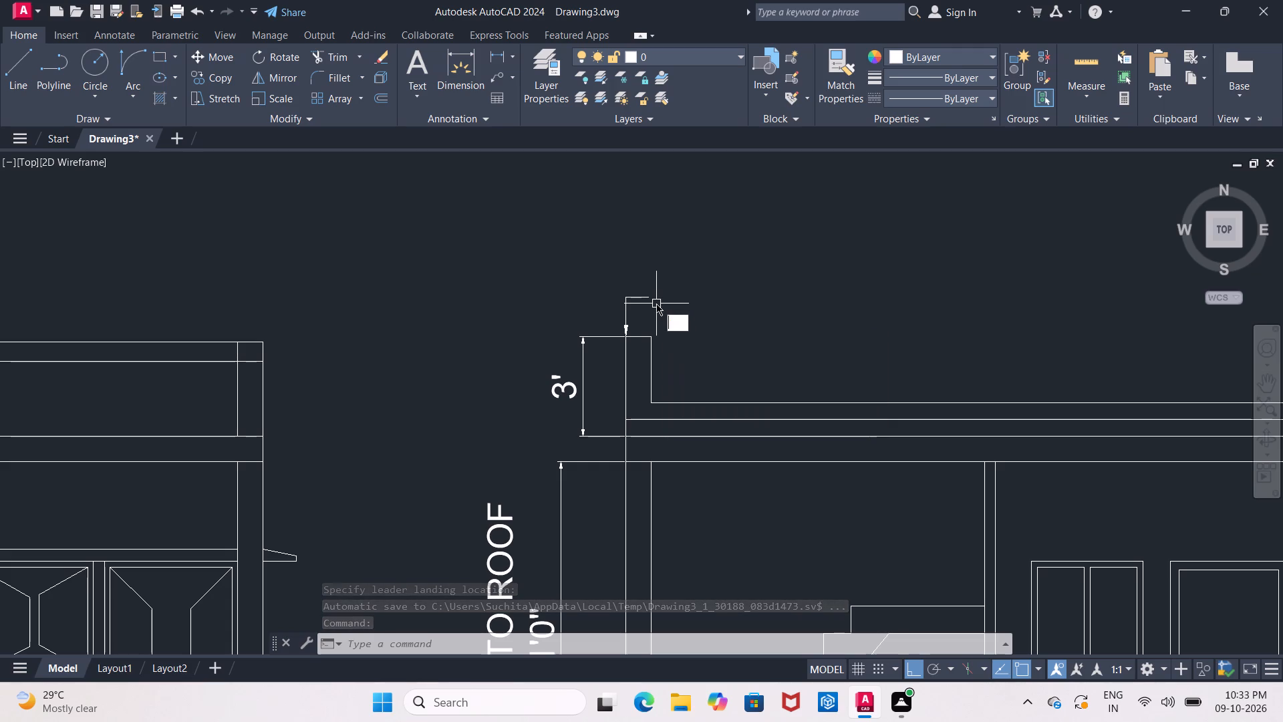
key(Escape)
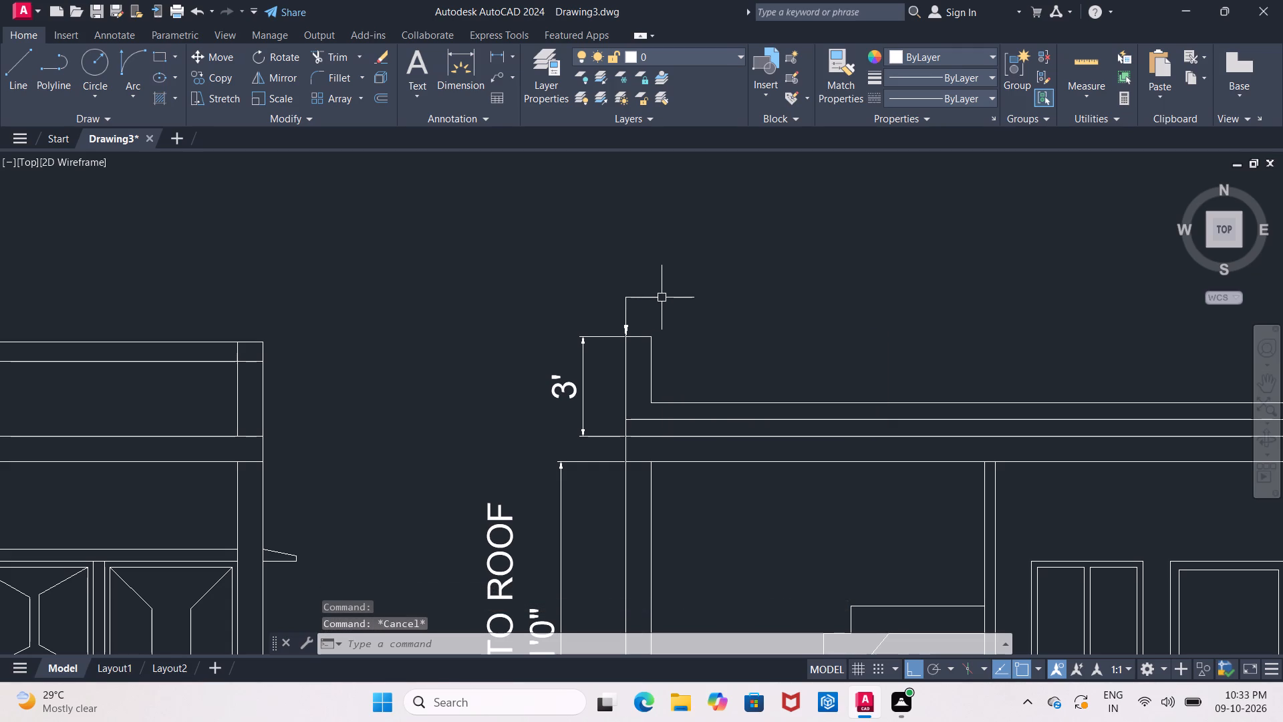
Add the single-line text PARAPET horizontally at the end of the leader landing above the parapet.
text(TEXT)
click(704, 330)
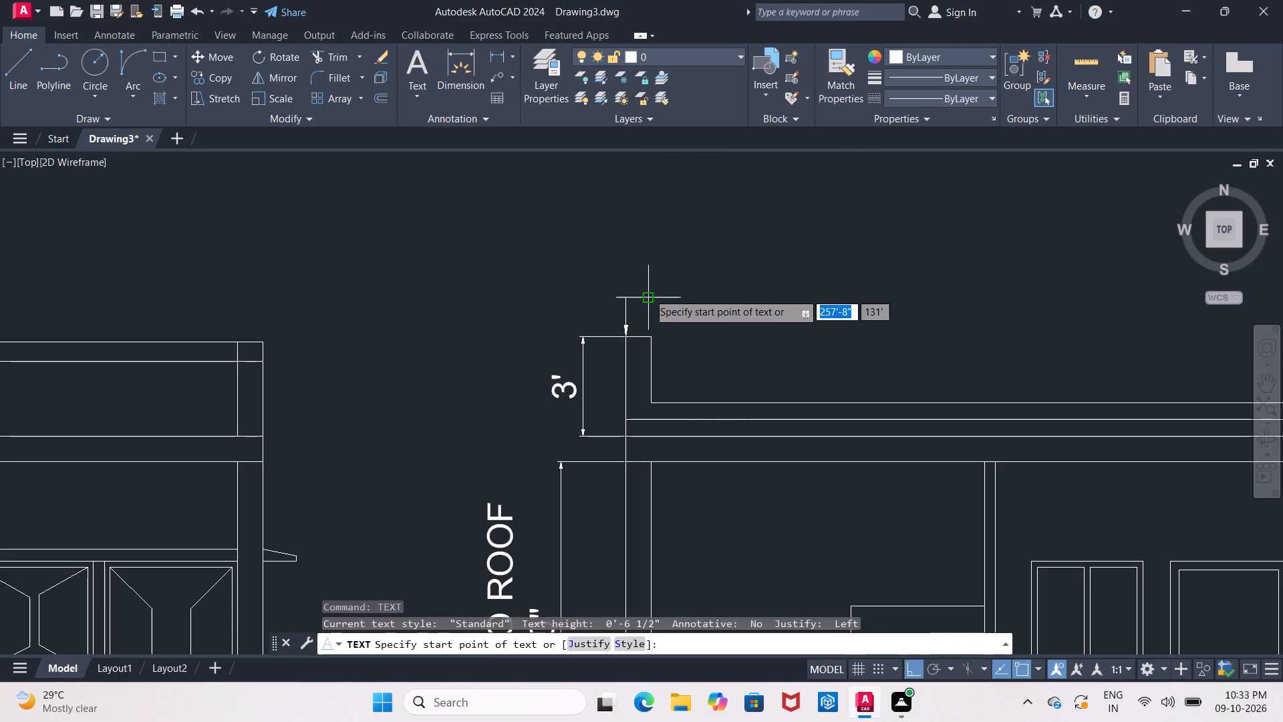
scroll(648, 297, up, 3)
click(637, 295)
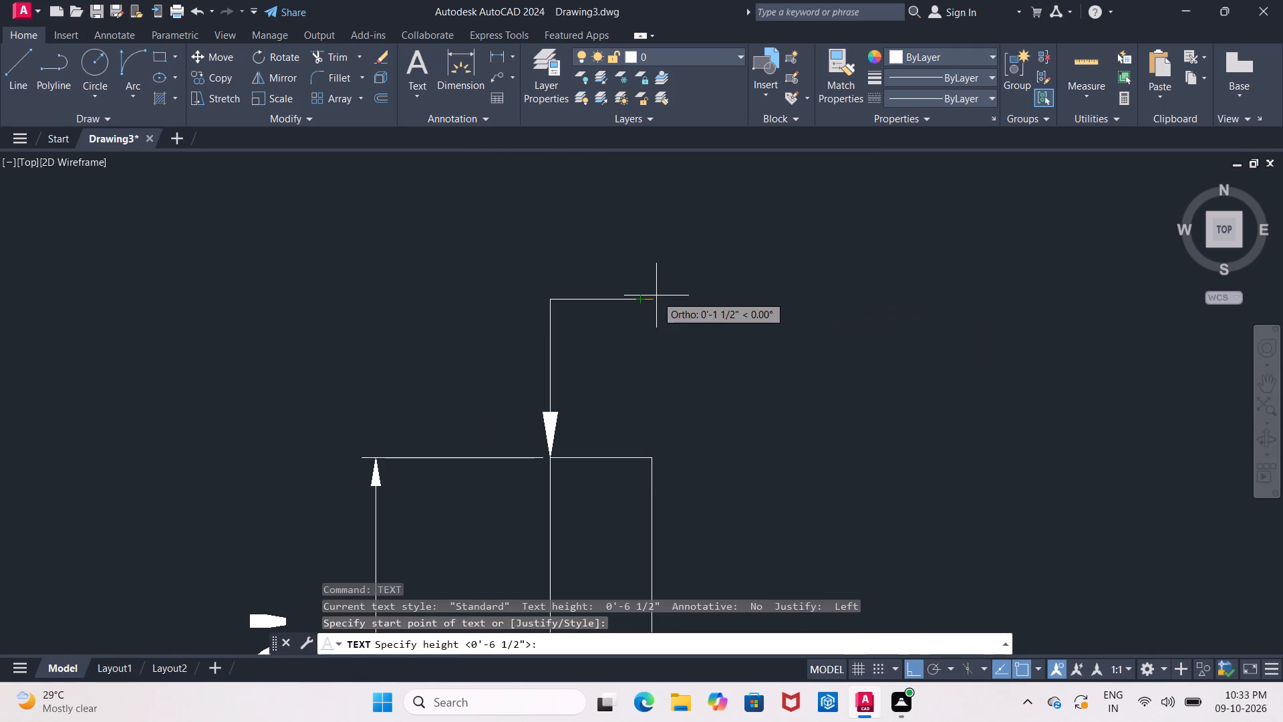
triple_click(666, 295)
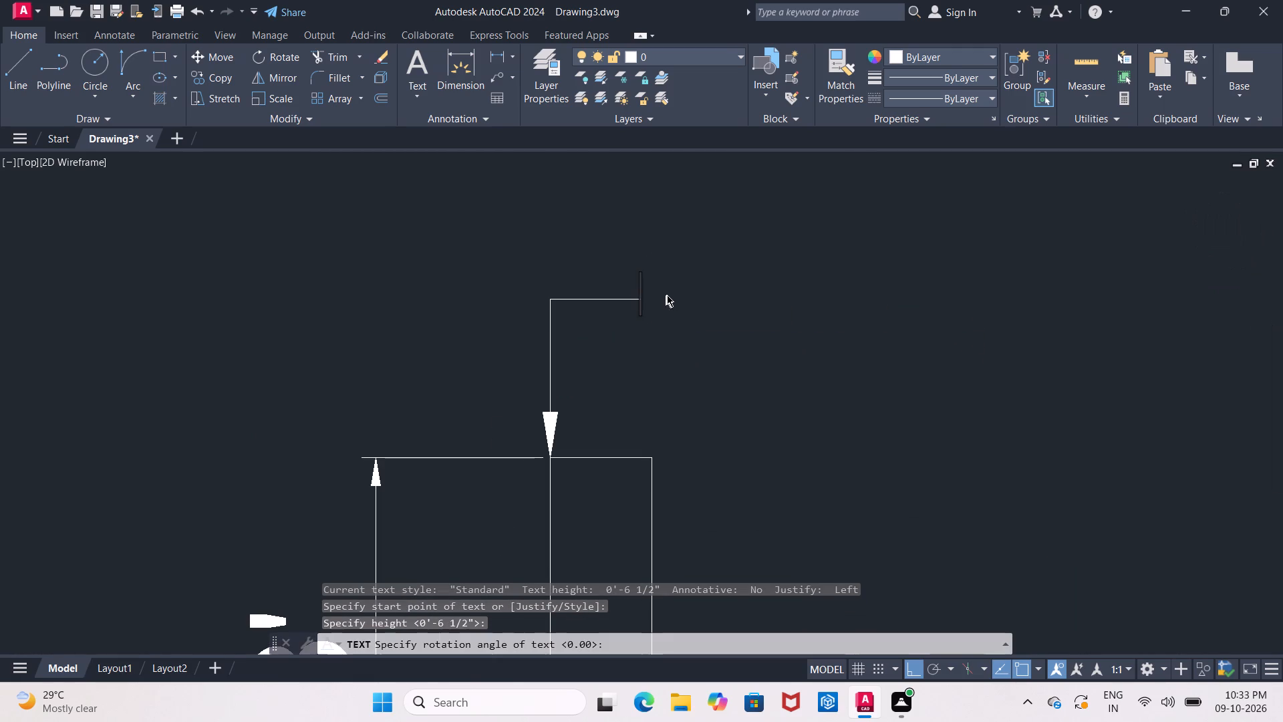
key(p)
text(ARAP)
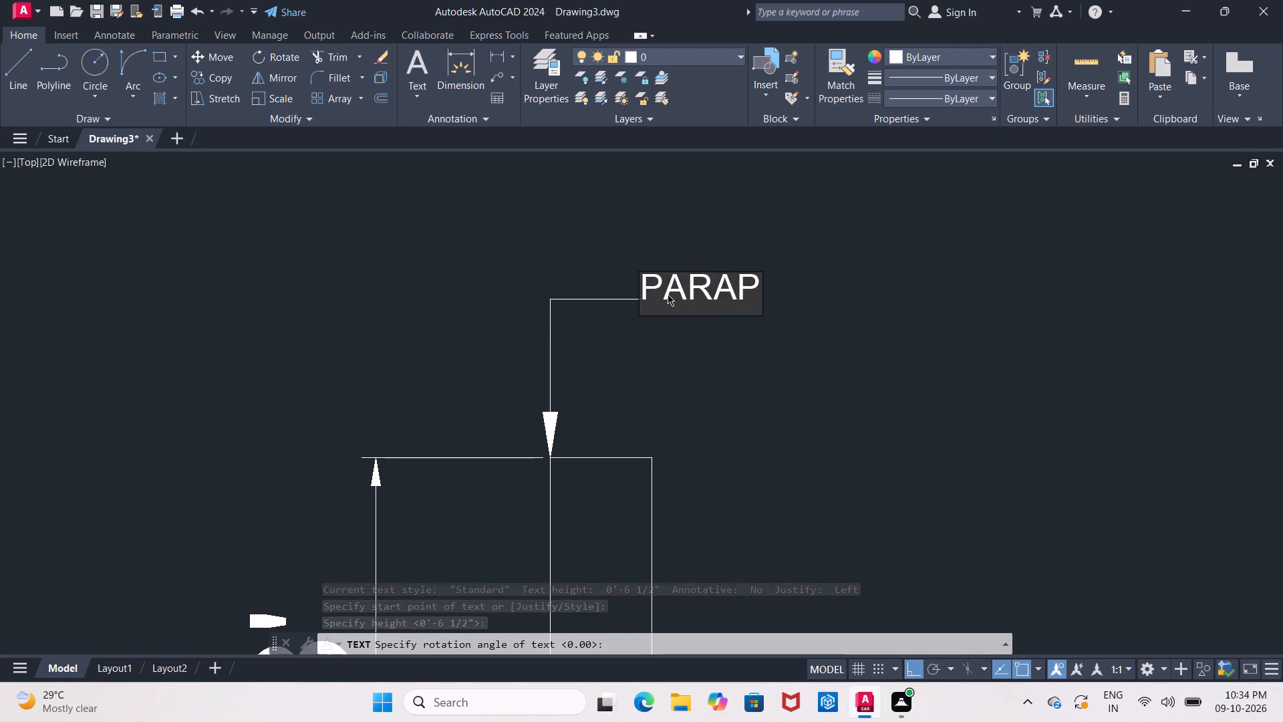
text(ET)
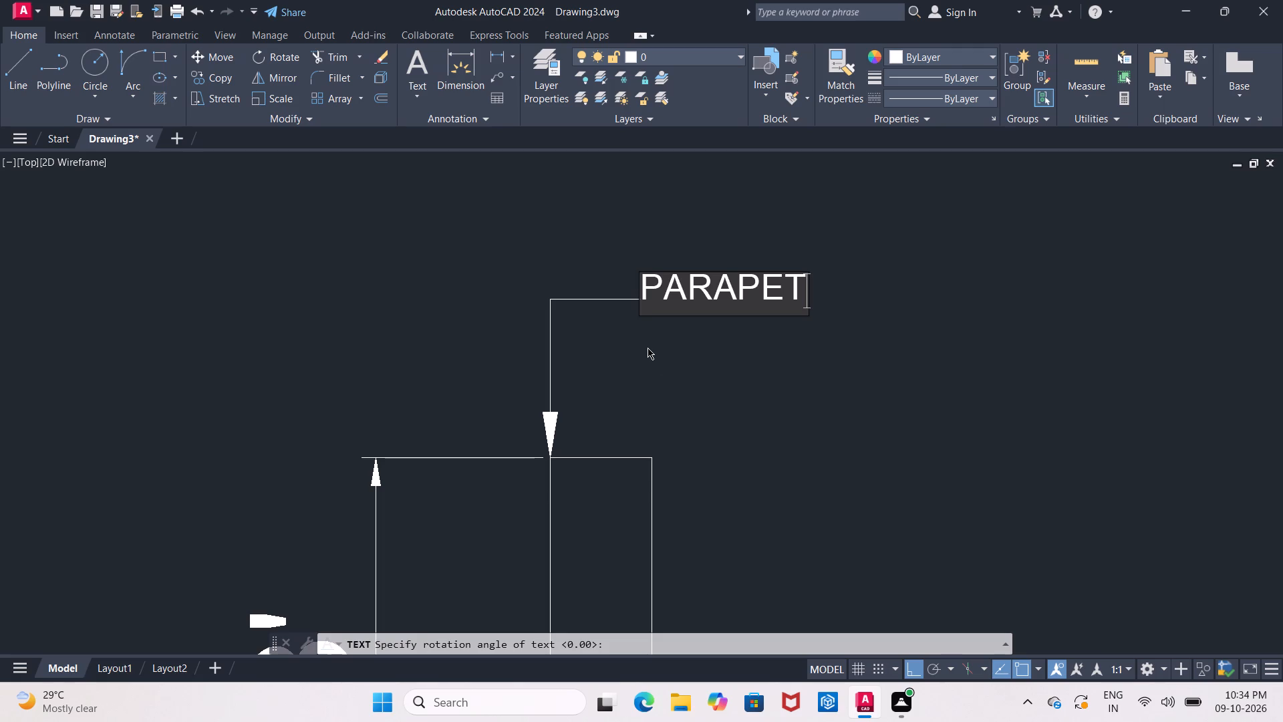
click(665, 368)
scroll(675, 378, down, 2)
key(Escape)
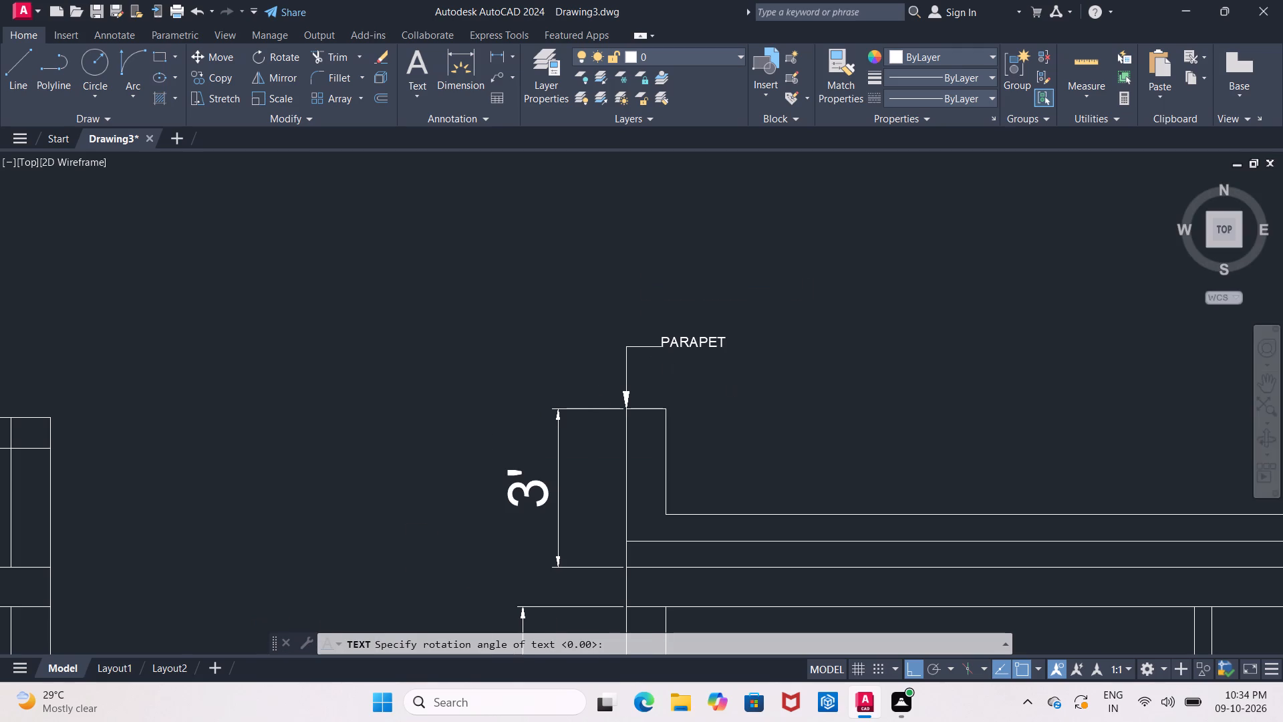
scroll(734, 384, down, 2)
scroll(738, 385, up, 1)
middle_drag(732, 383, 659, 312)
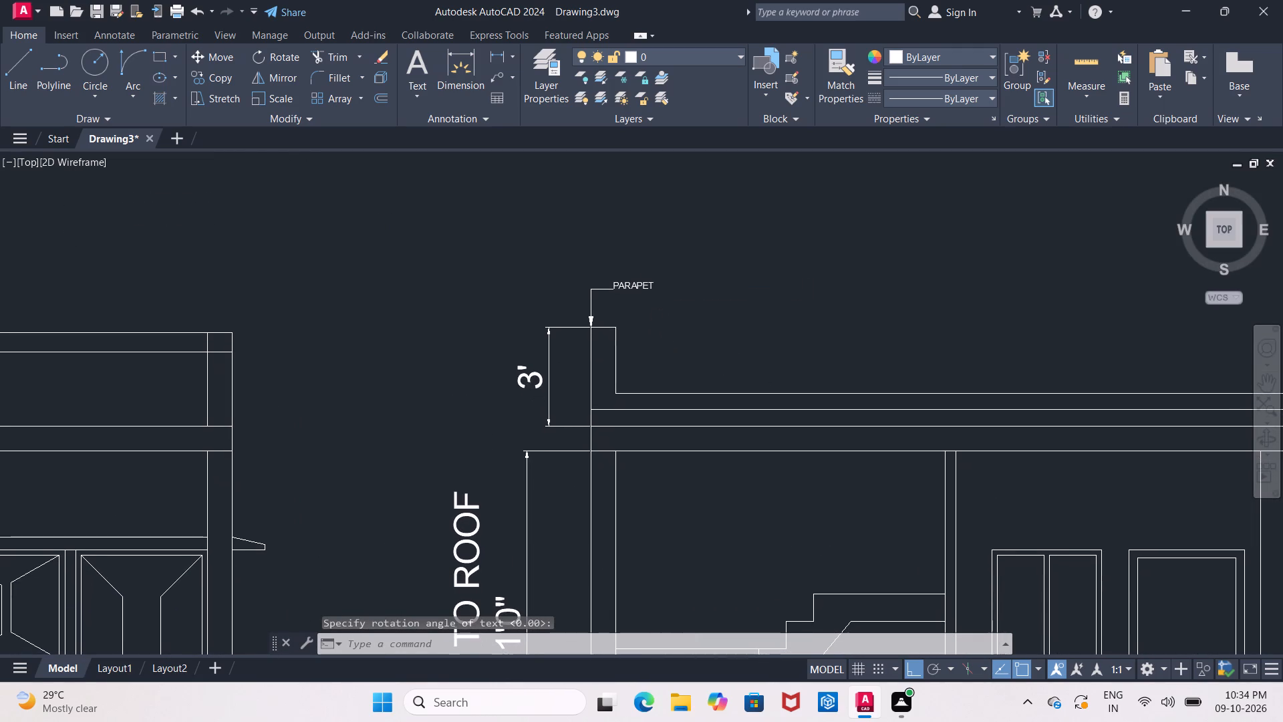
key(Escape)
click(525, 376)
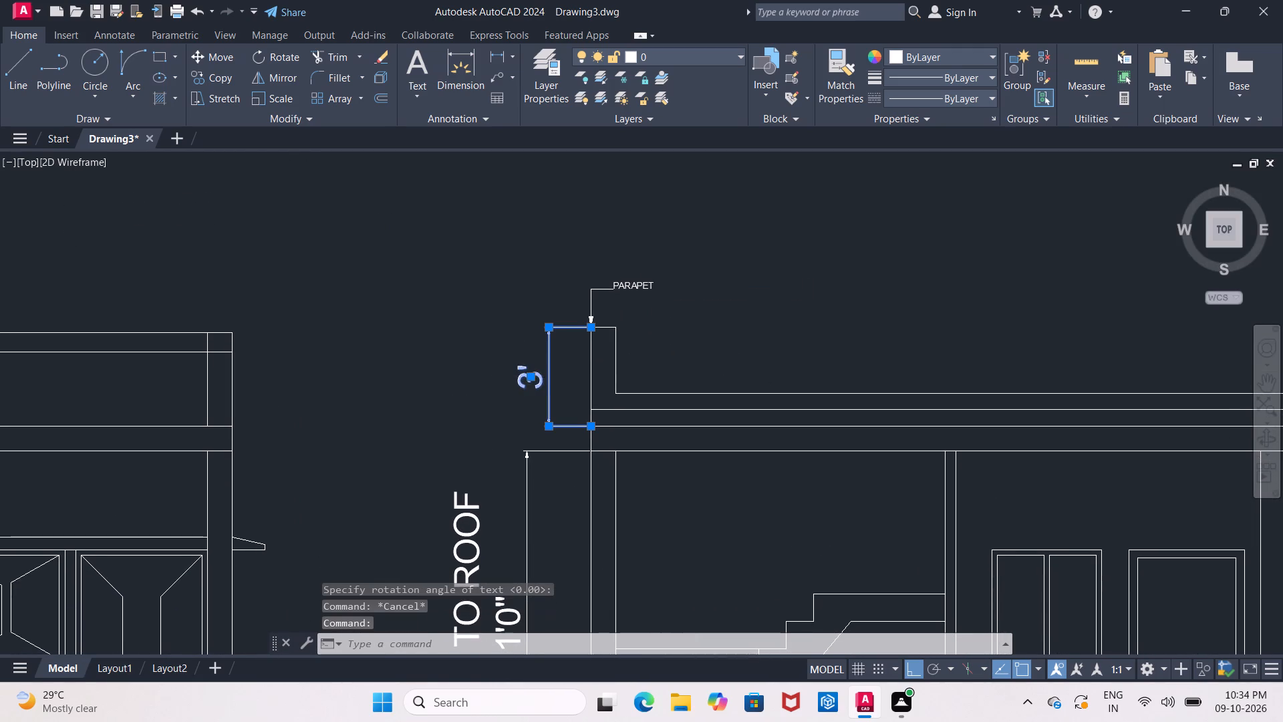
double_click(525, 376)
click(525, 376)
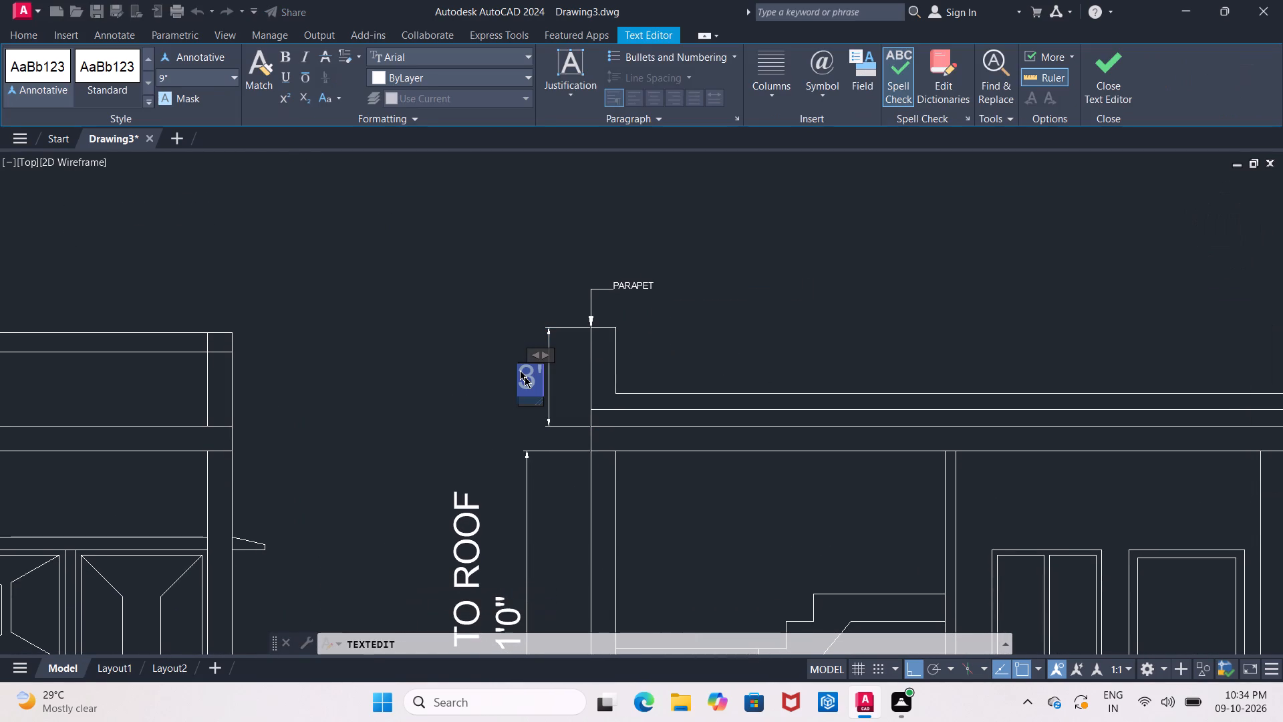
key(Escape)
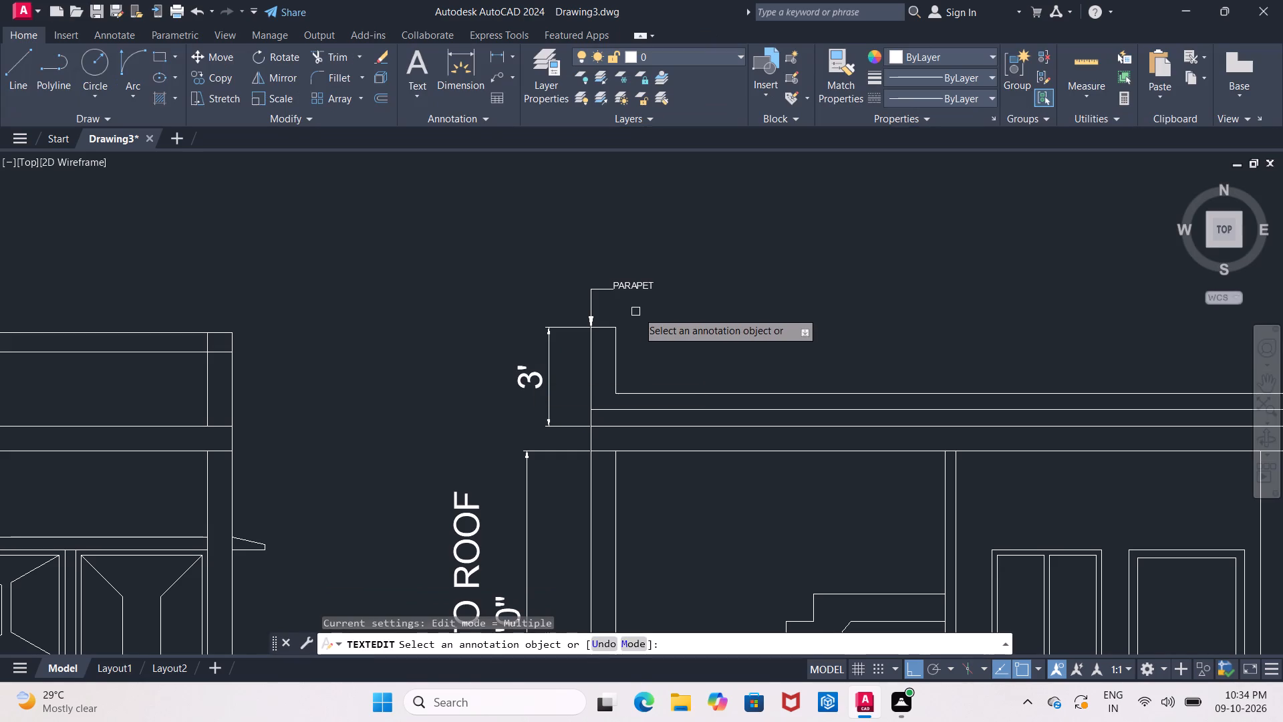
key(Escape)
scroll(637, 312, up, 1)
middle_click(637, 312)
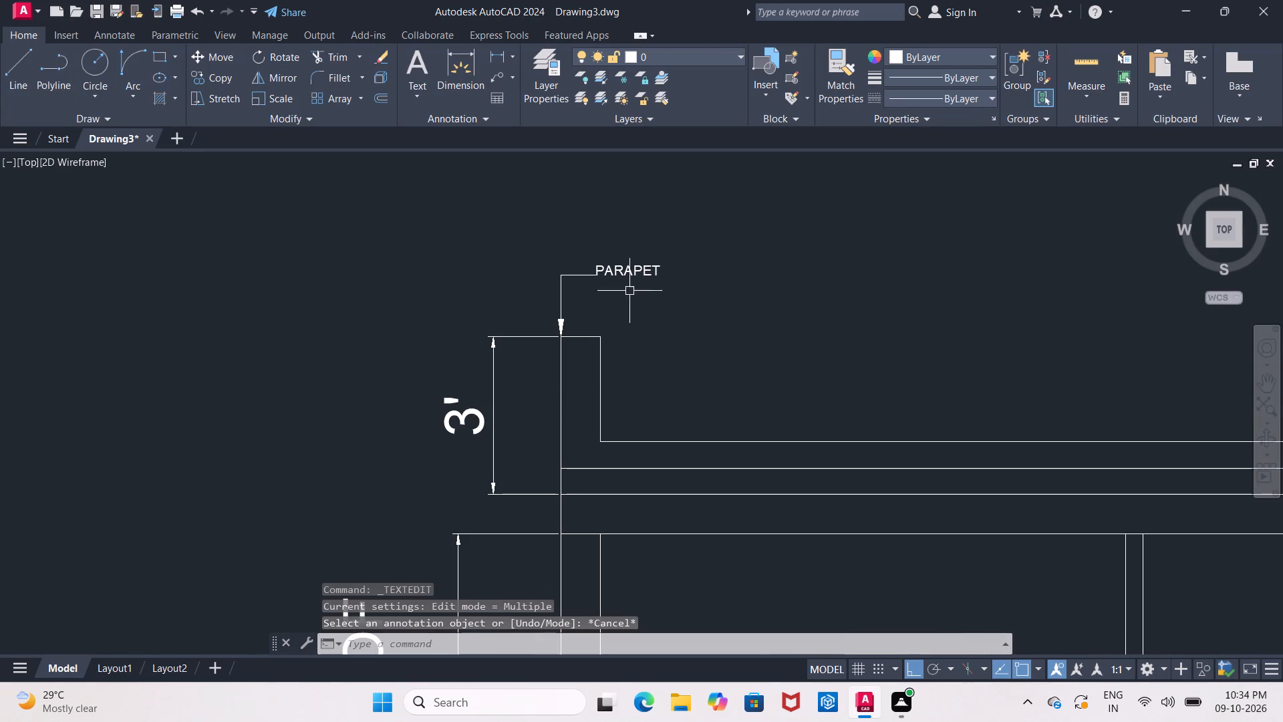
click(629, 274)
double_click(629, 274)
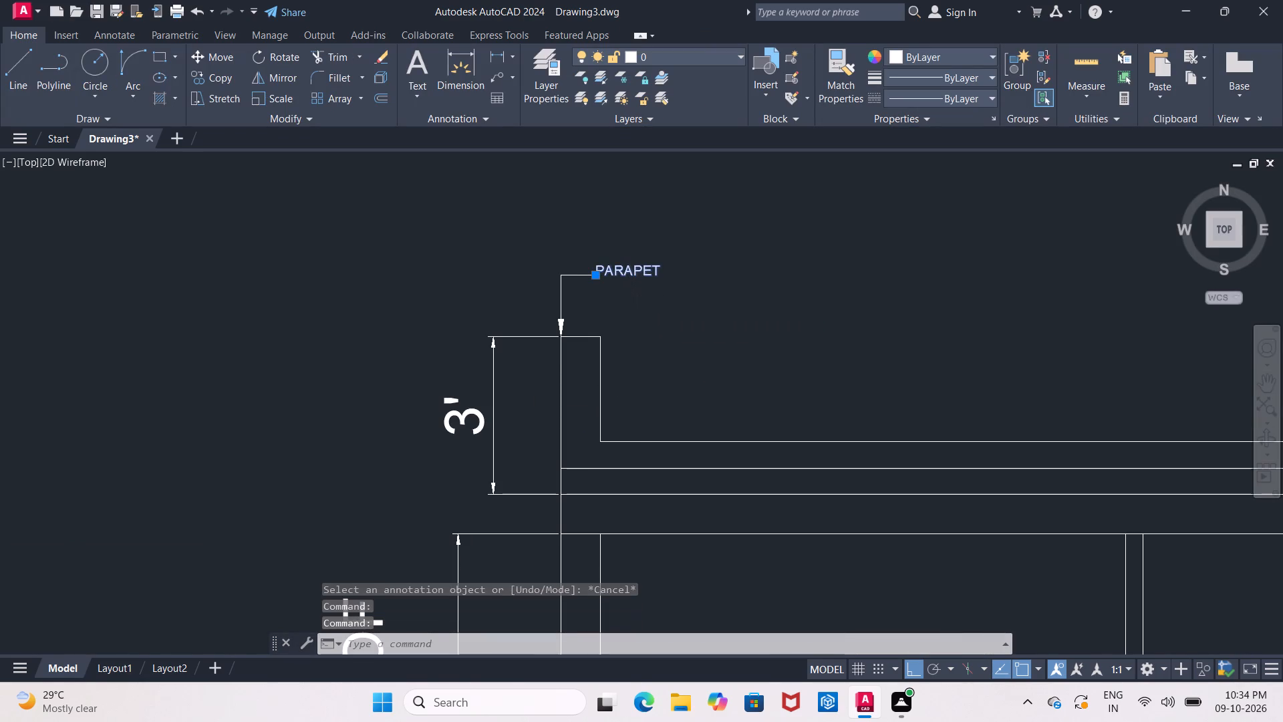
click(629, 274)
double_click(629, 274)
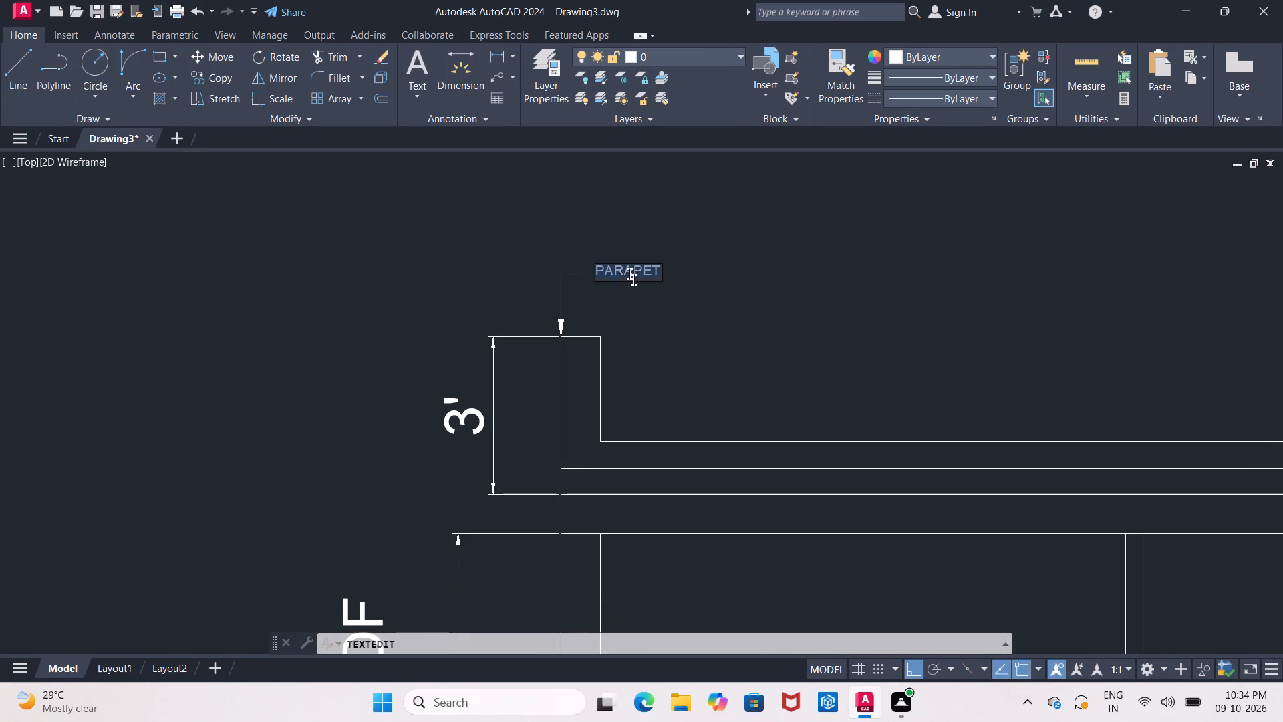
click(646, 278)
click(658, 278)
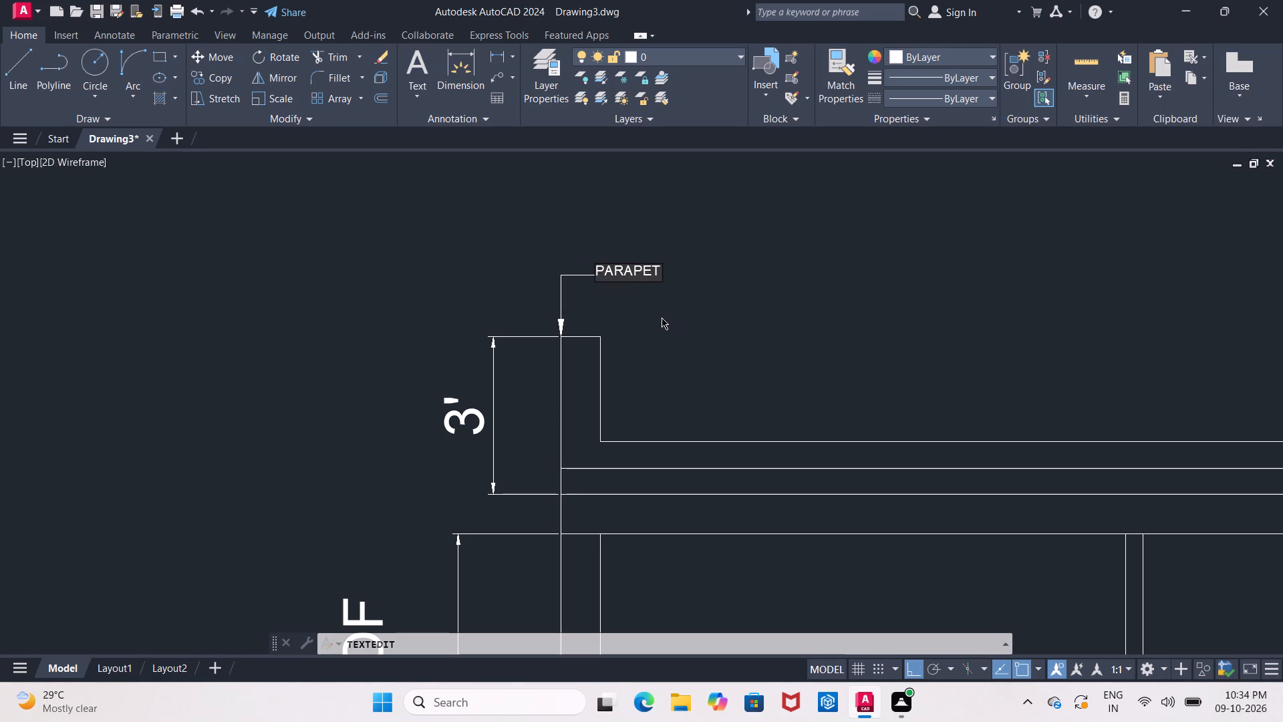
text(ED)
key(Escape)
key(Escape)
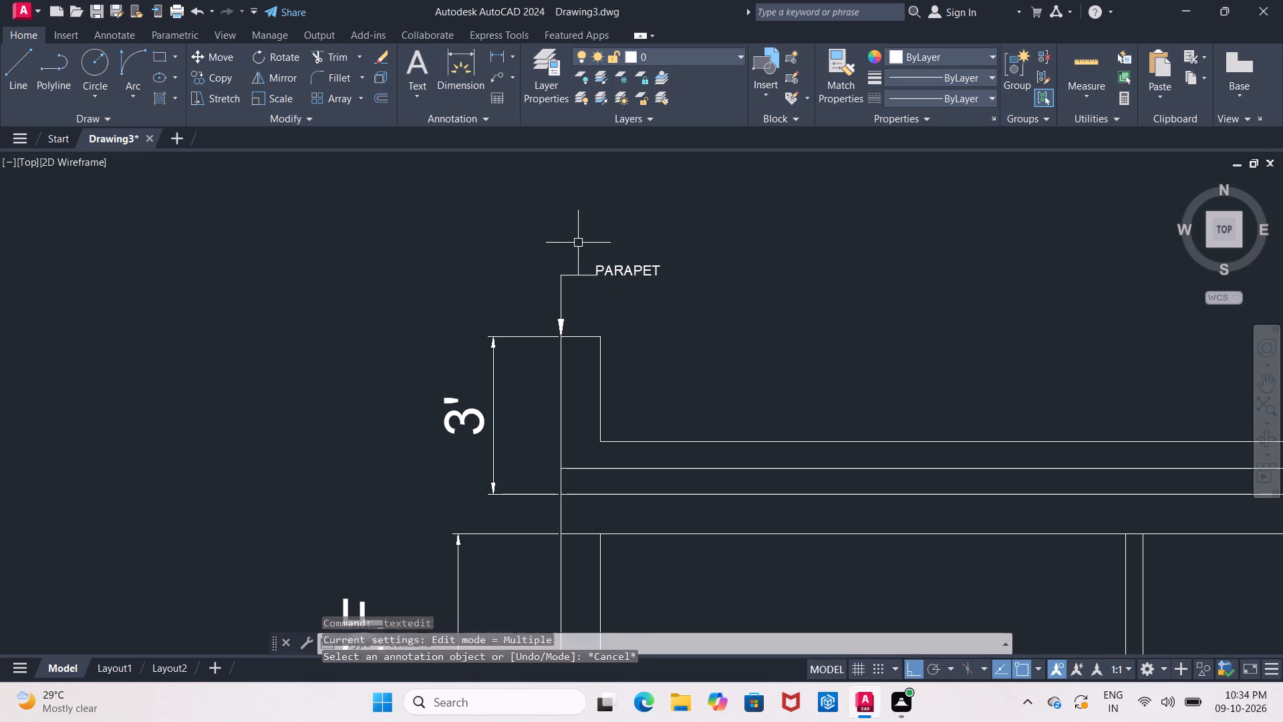
Scale the PARAPET label by a factor of 9" from its insertion point at the leader landing's end.
drag(577, 246, 596, 252)
click(682, 324)
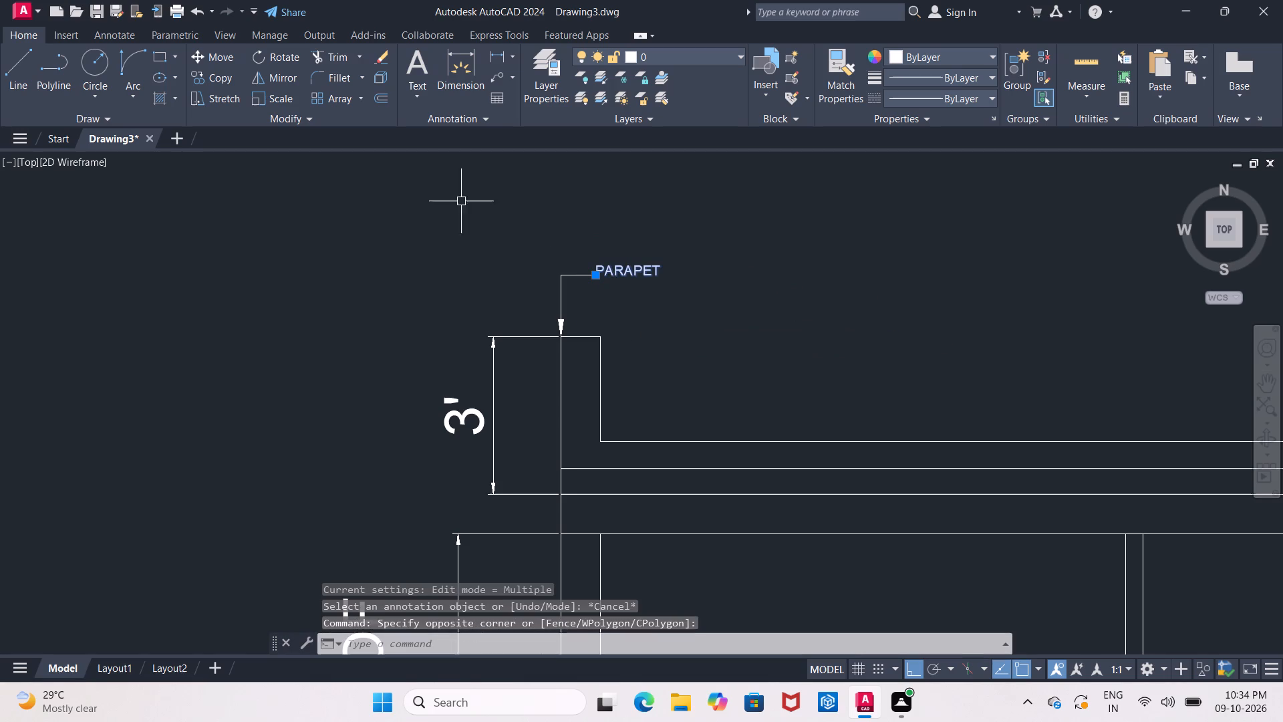
click(267, 104)
click(595, 275)
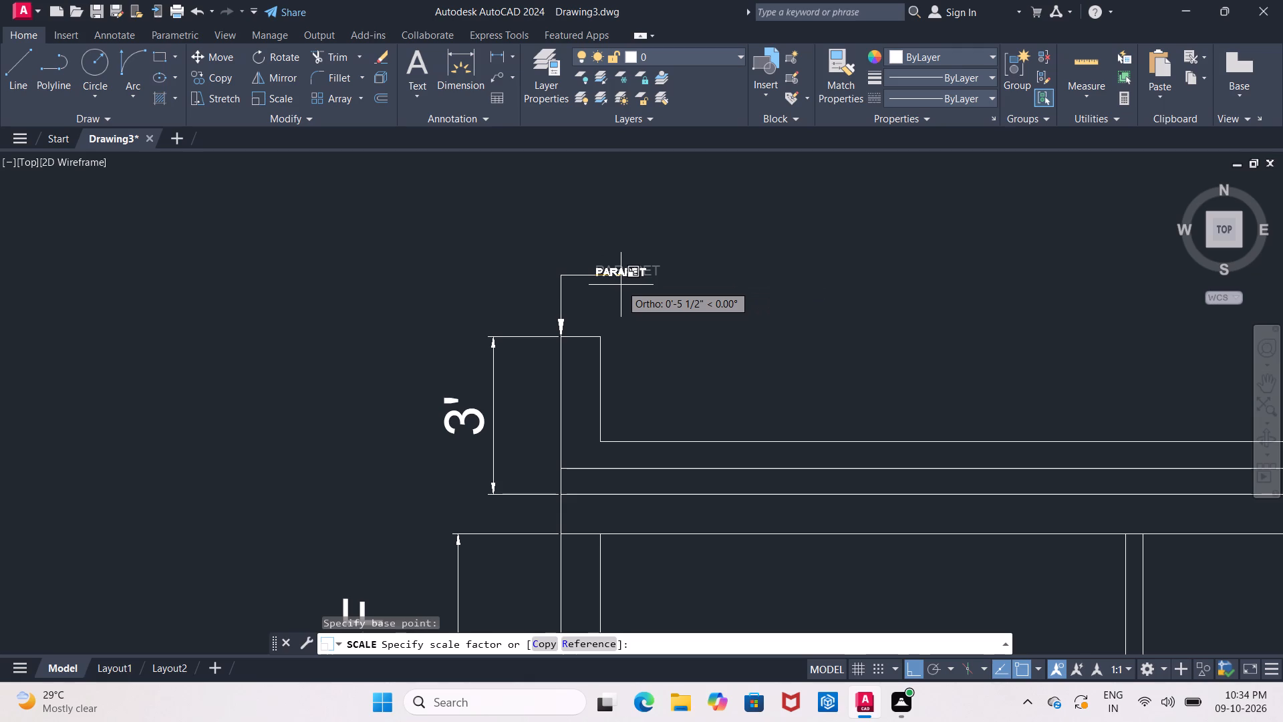
key(9)
key(shift+quotedbl)
key(Return)
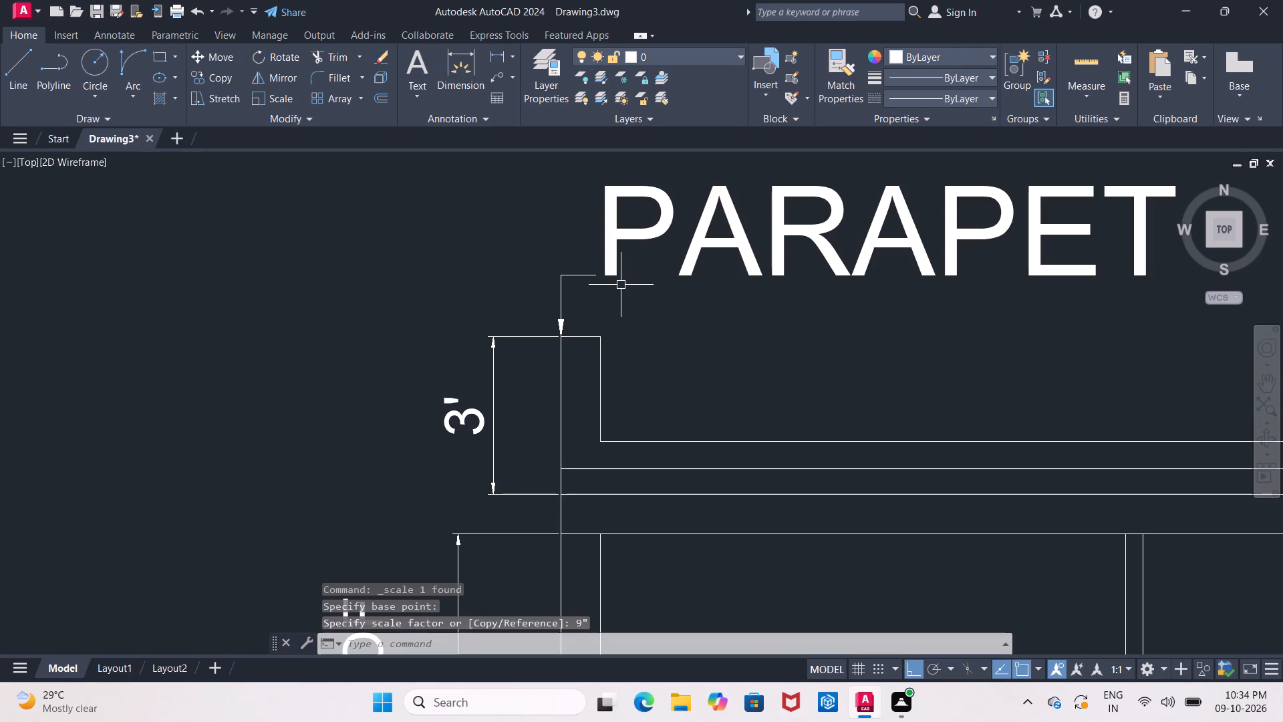
scroll(641, 297, down, 2)
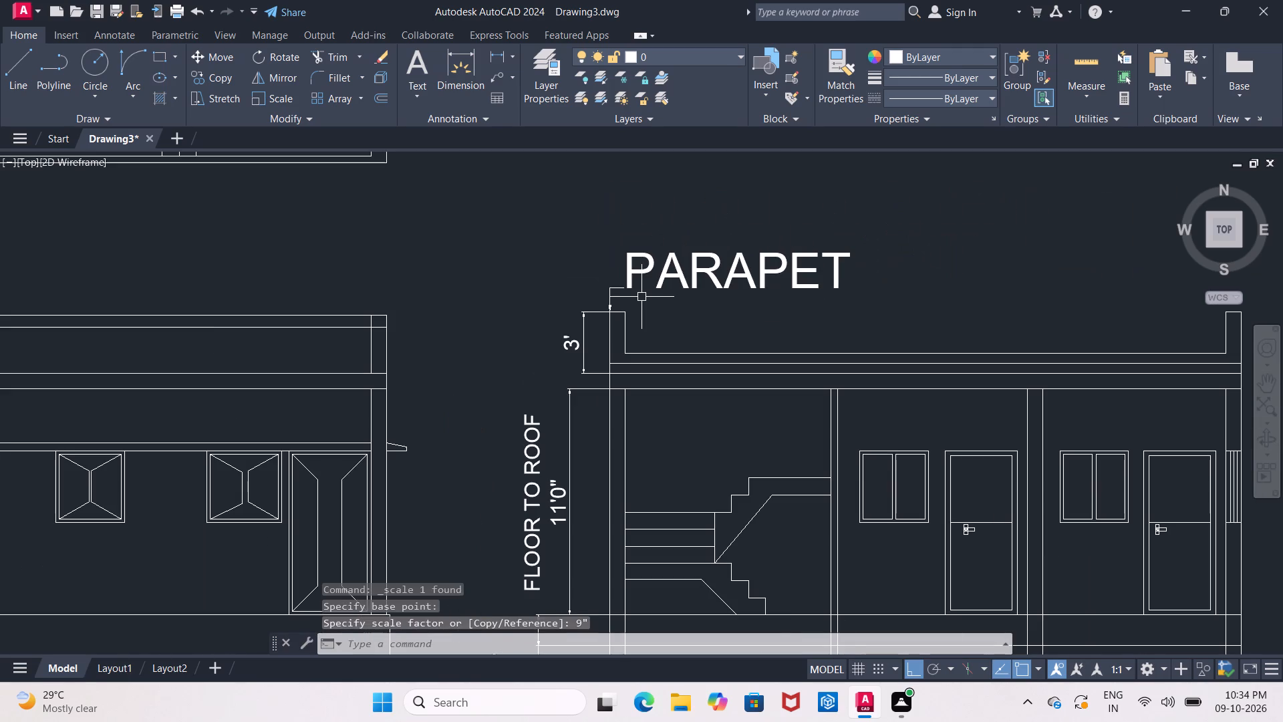
key(ctrl+z)
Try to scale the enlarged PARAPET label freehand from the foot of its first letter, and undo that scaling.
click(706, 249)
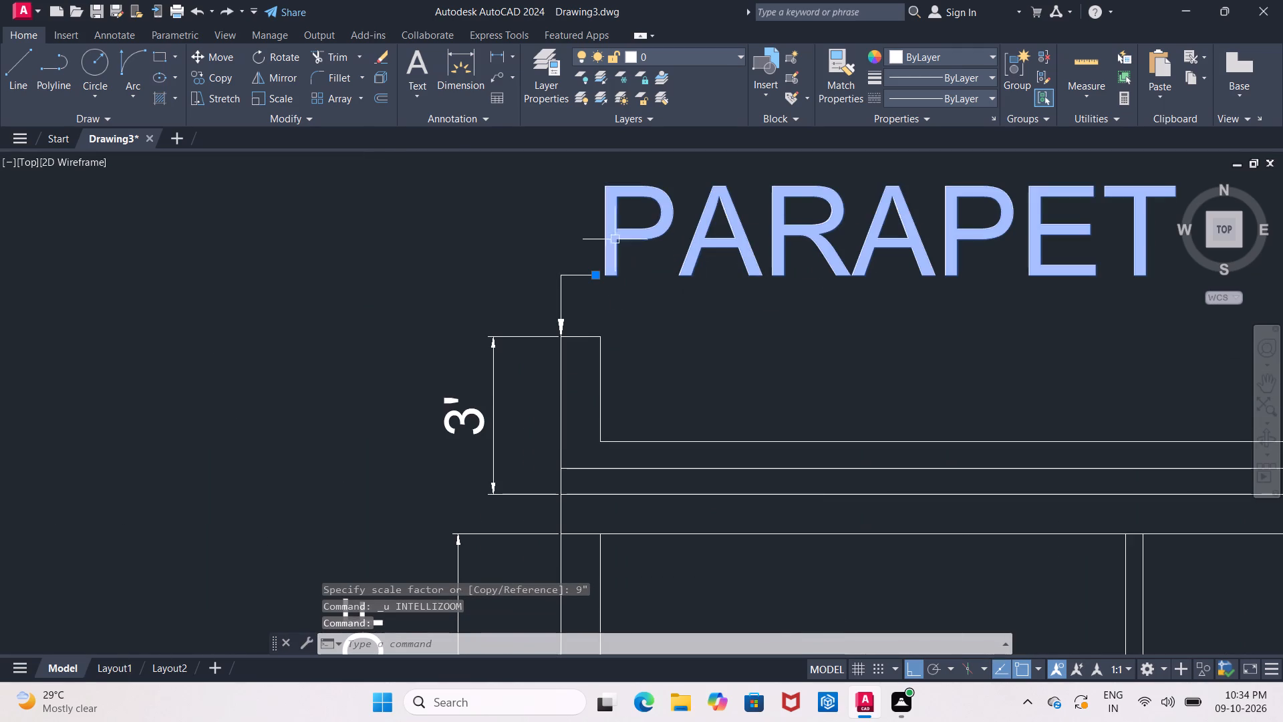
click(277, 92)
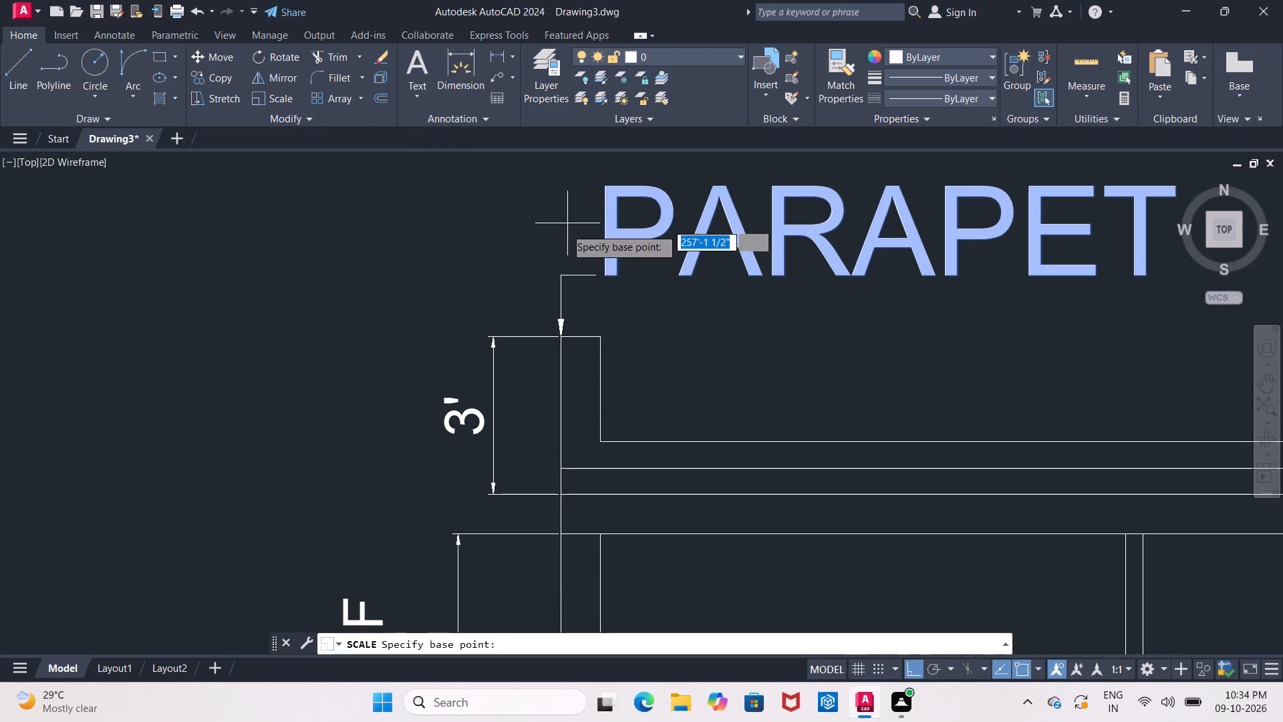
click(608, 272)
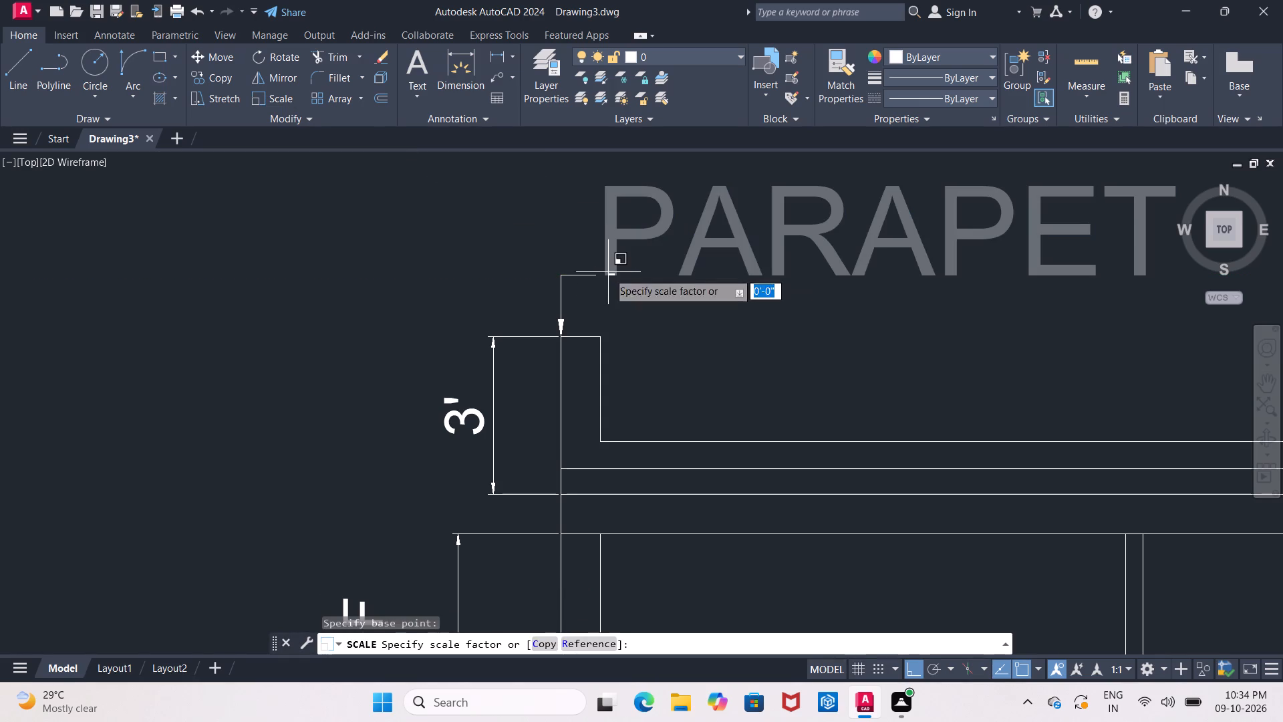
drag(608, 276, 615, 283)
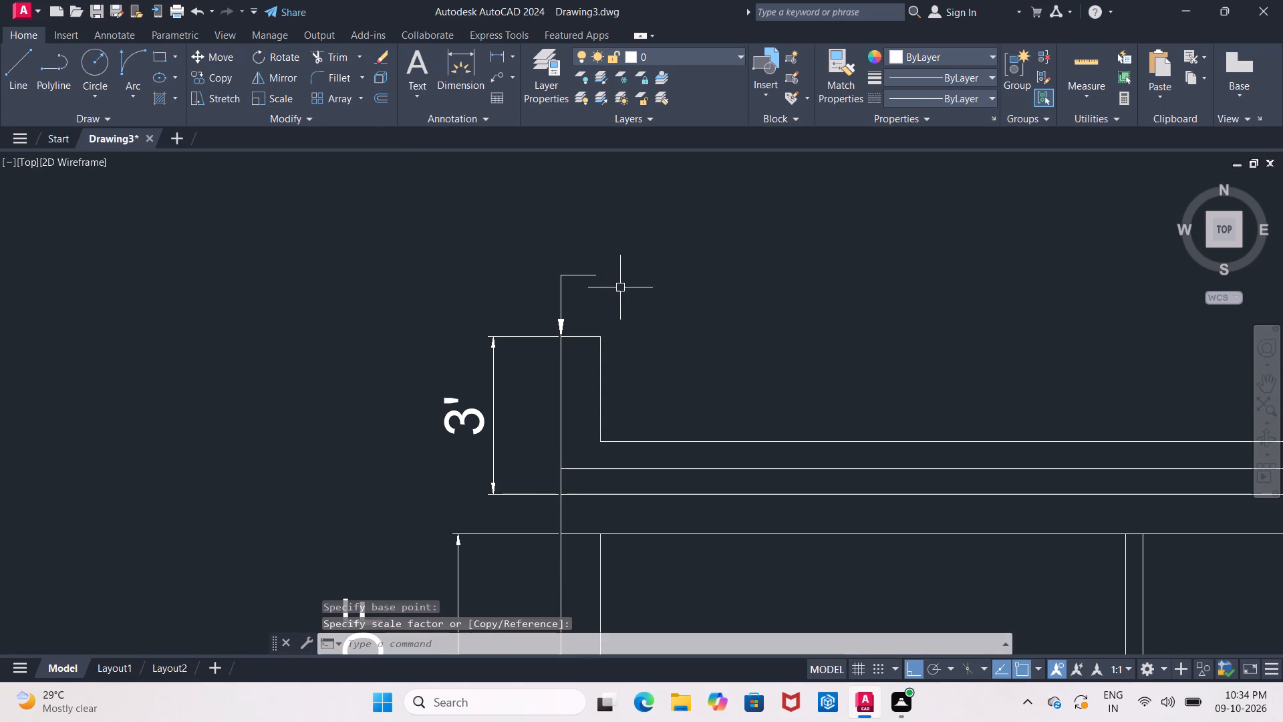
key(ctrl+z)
Scale the enlarged PARAPET label down freehand from the foot of its first letter to less than half the 3' dimension text's height.
click(636, 230)
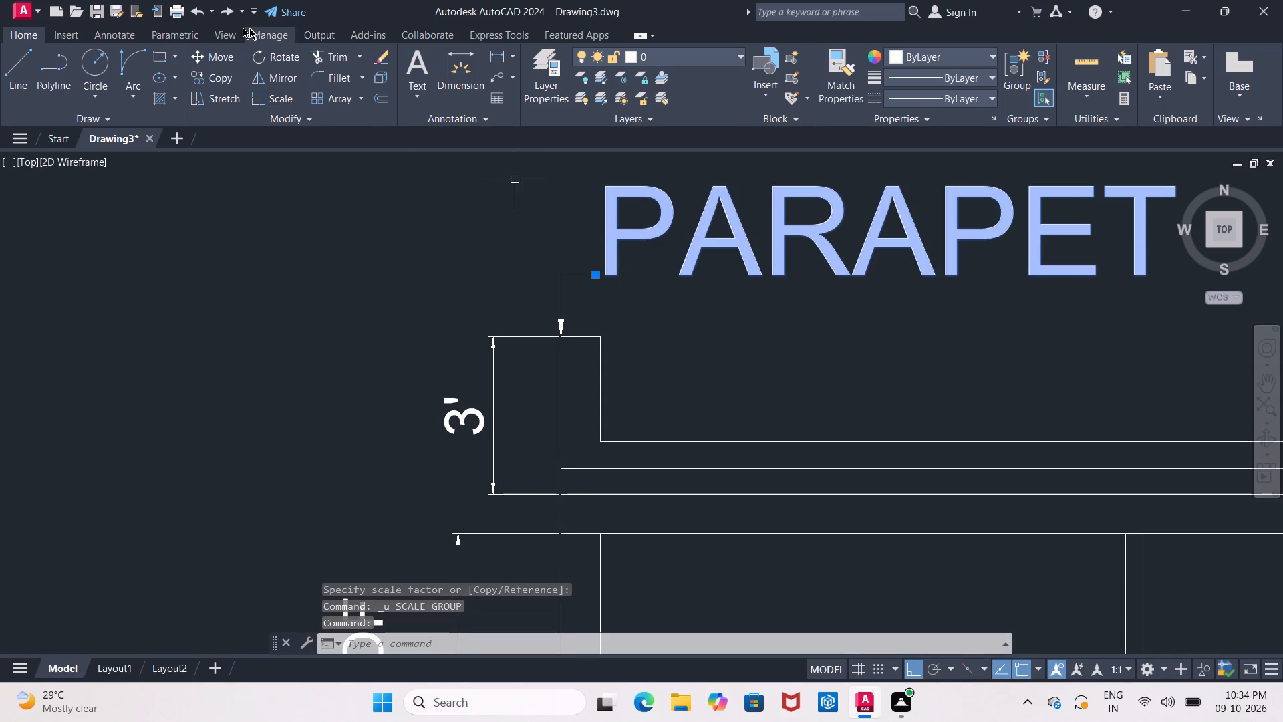
click(277, 100)
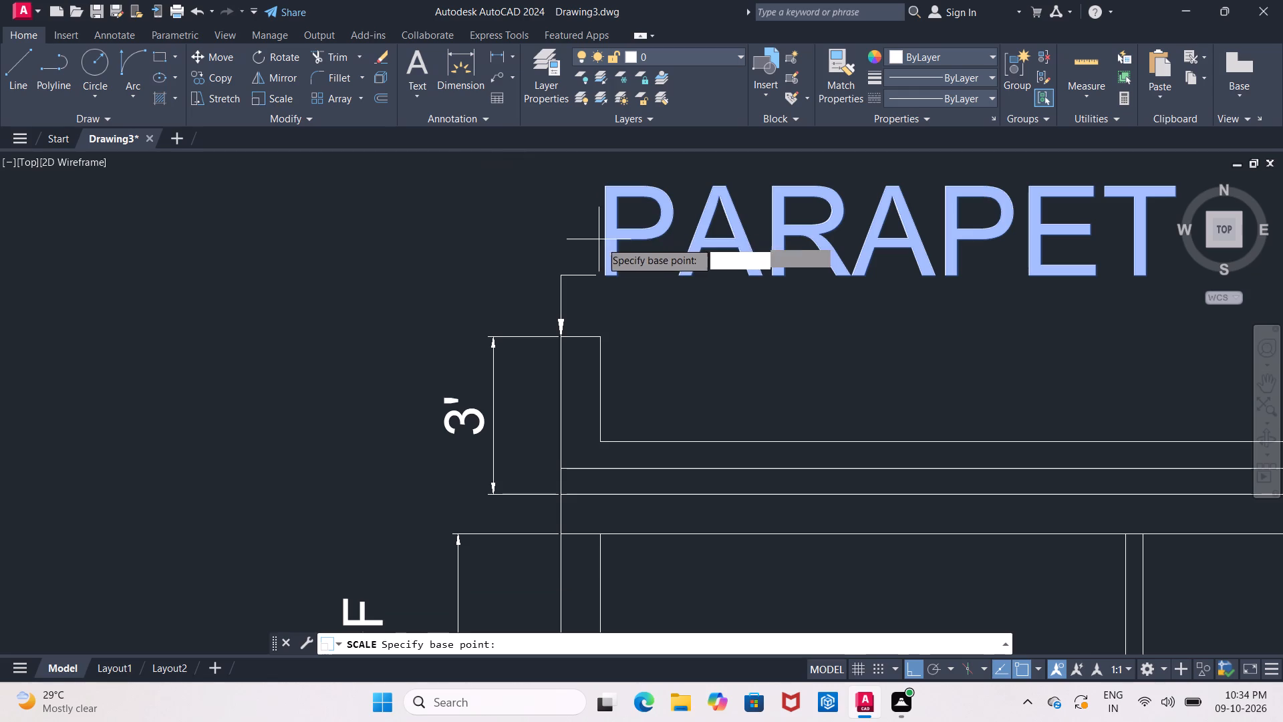
click(617, 264)
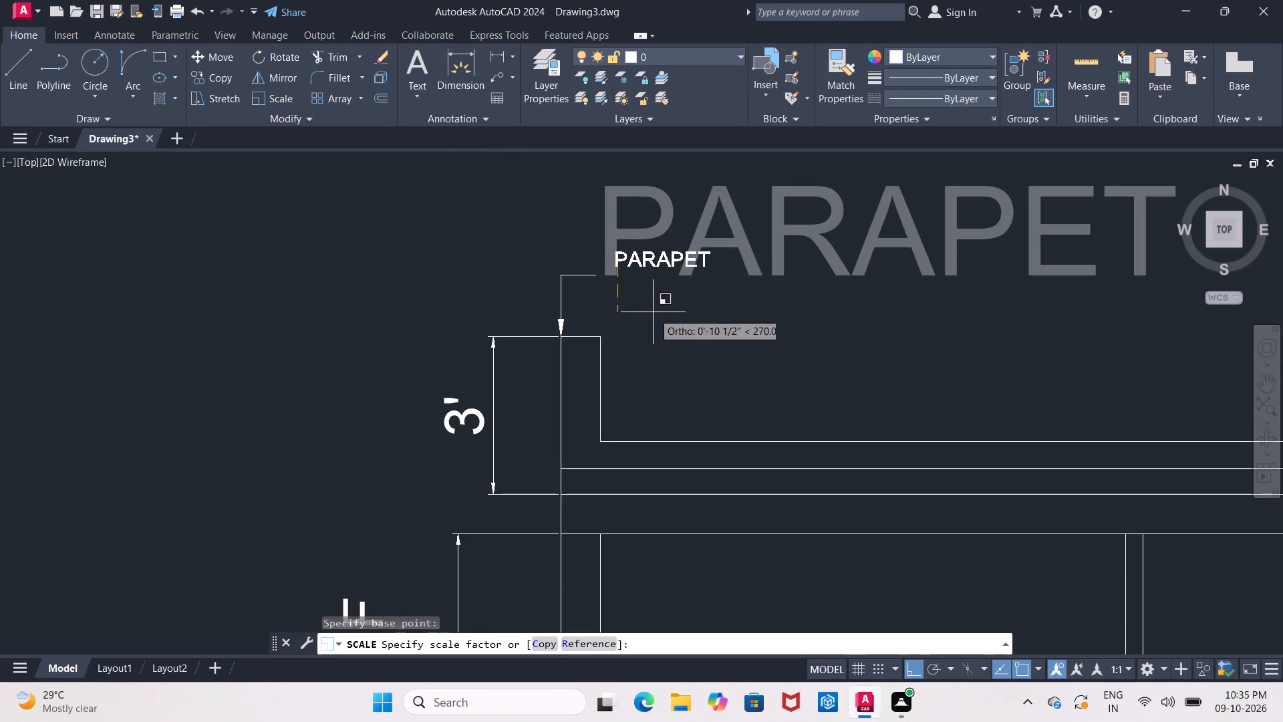
click(653, 312)
Move the PARAPET label straight down about 4" so it lines up with the leader landing above the parapet.
drag(579, 229, 599, 234)
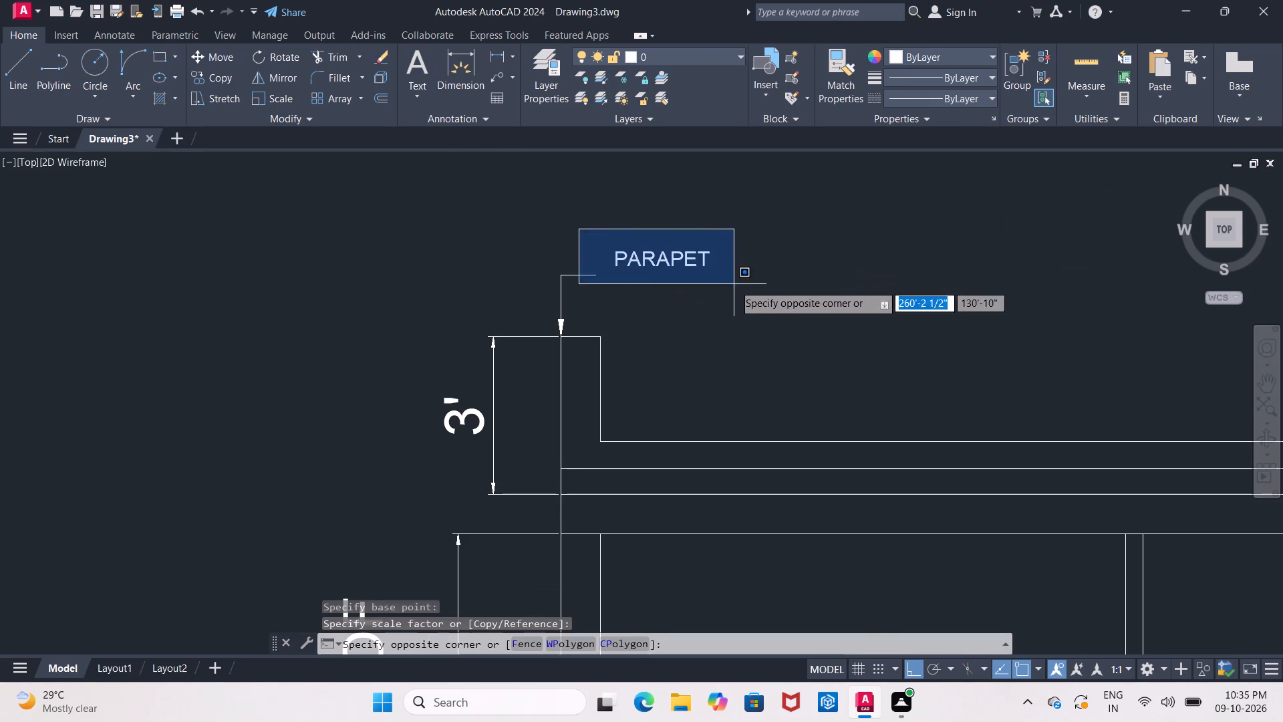
click(736, 284)
click(231, 58)
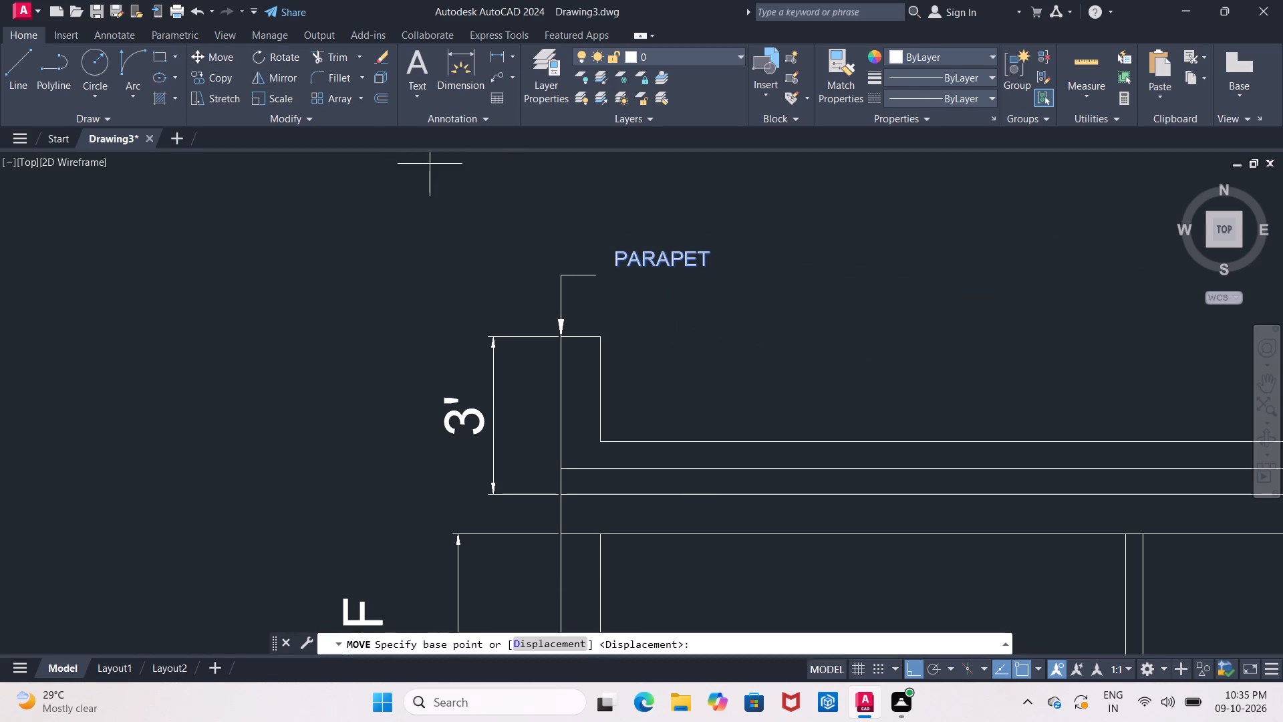
click(638, 261)
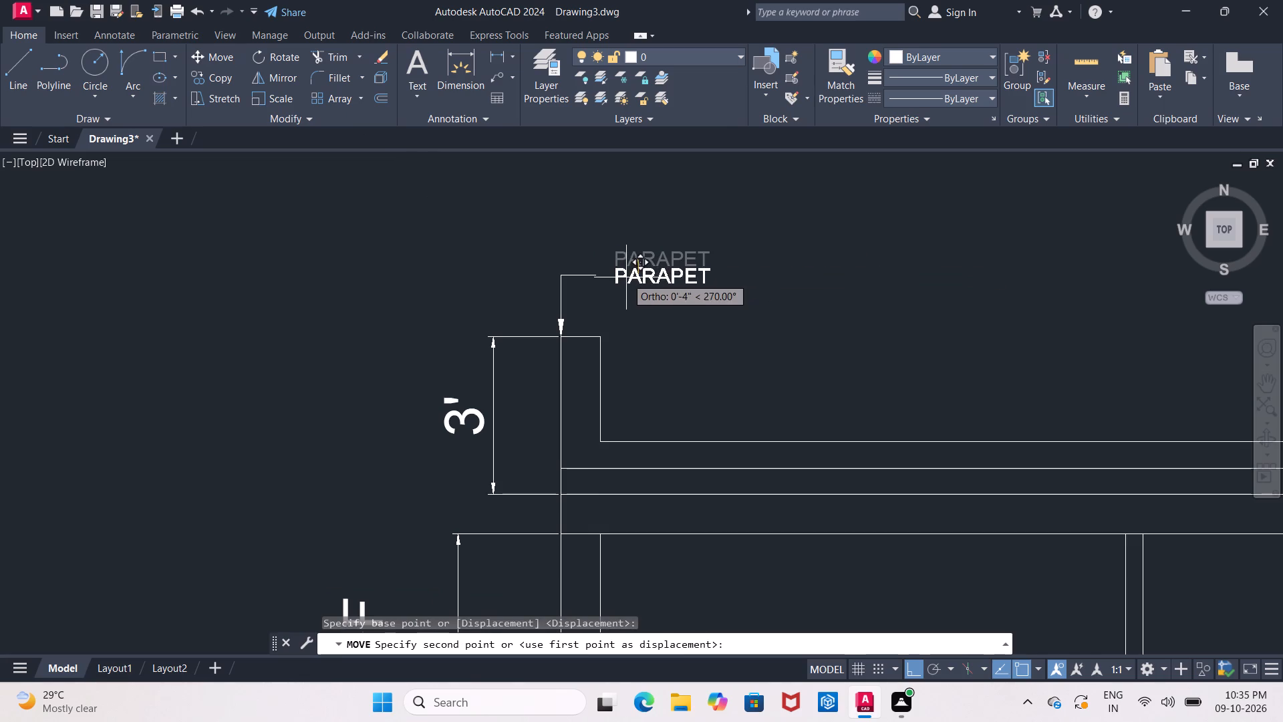
click(626, 277)
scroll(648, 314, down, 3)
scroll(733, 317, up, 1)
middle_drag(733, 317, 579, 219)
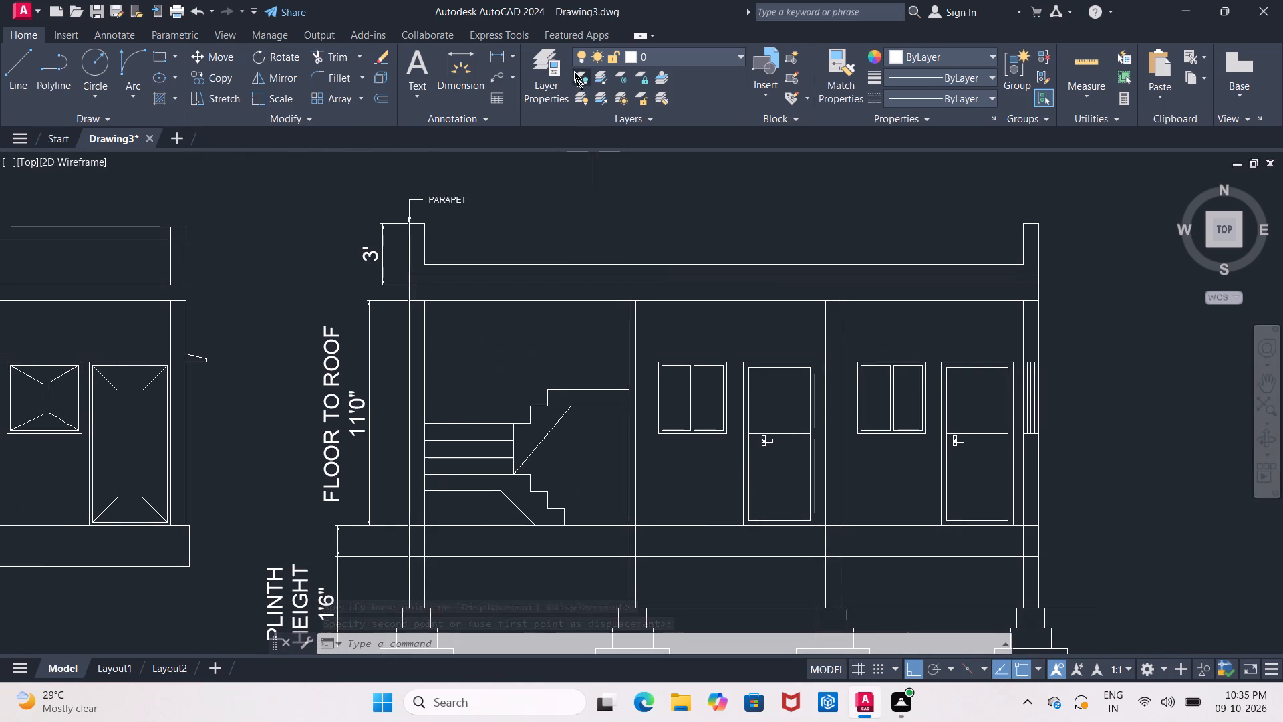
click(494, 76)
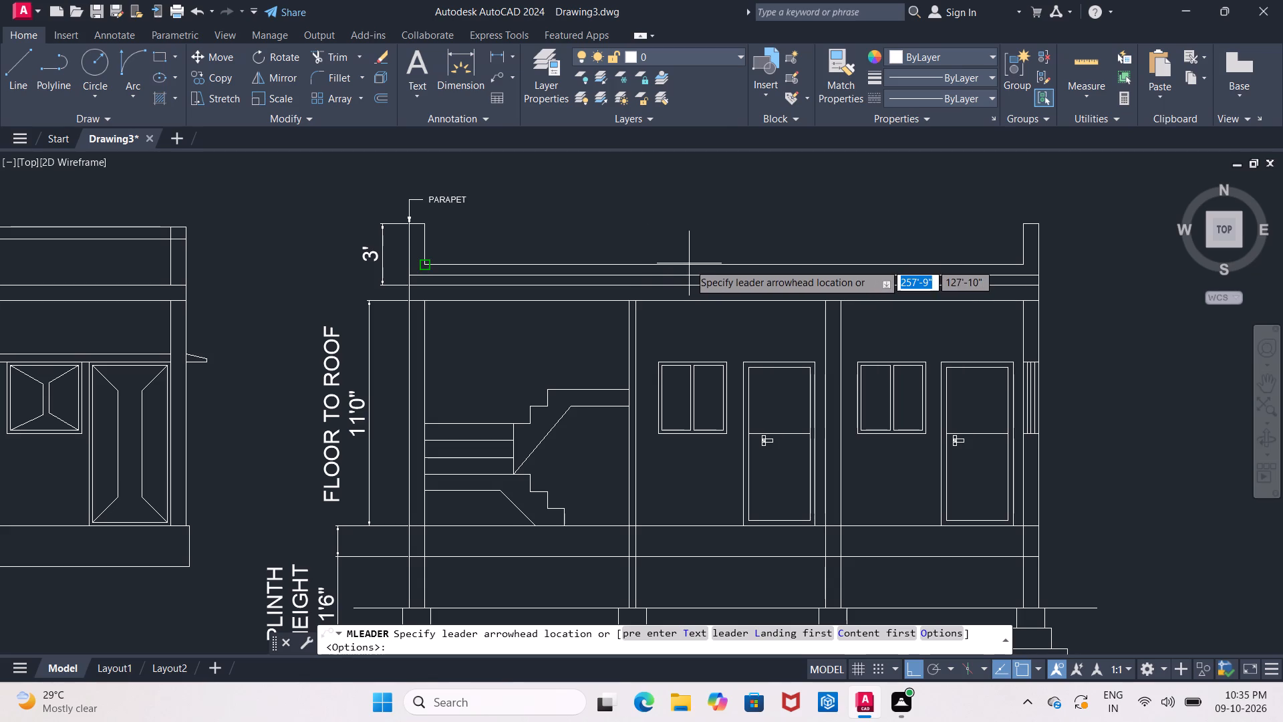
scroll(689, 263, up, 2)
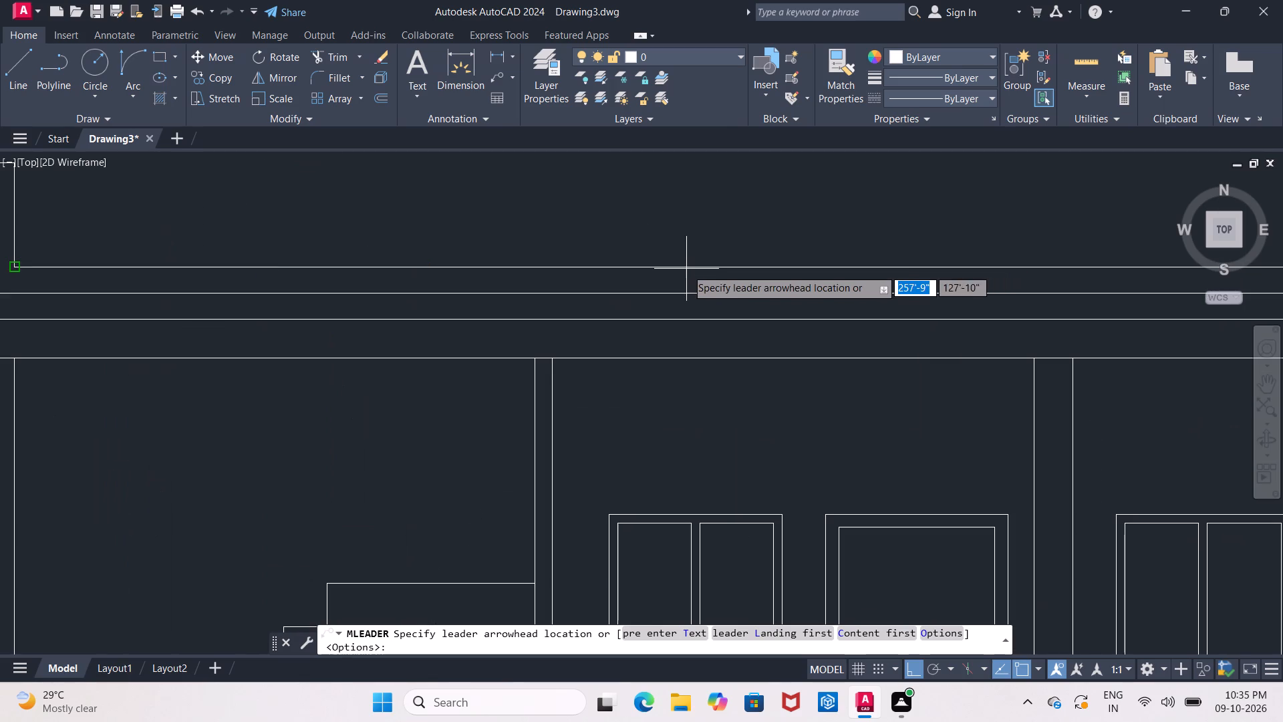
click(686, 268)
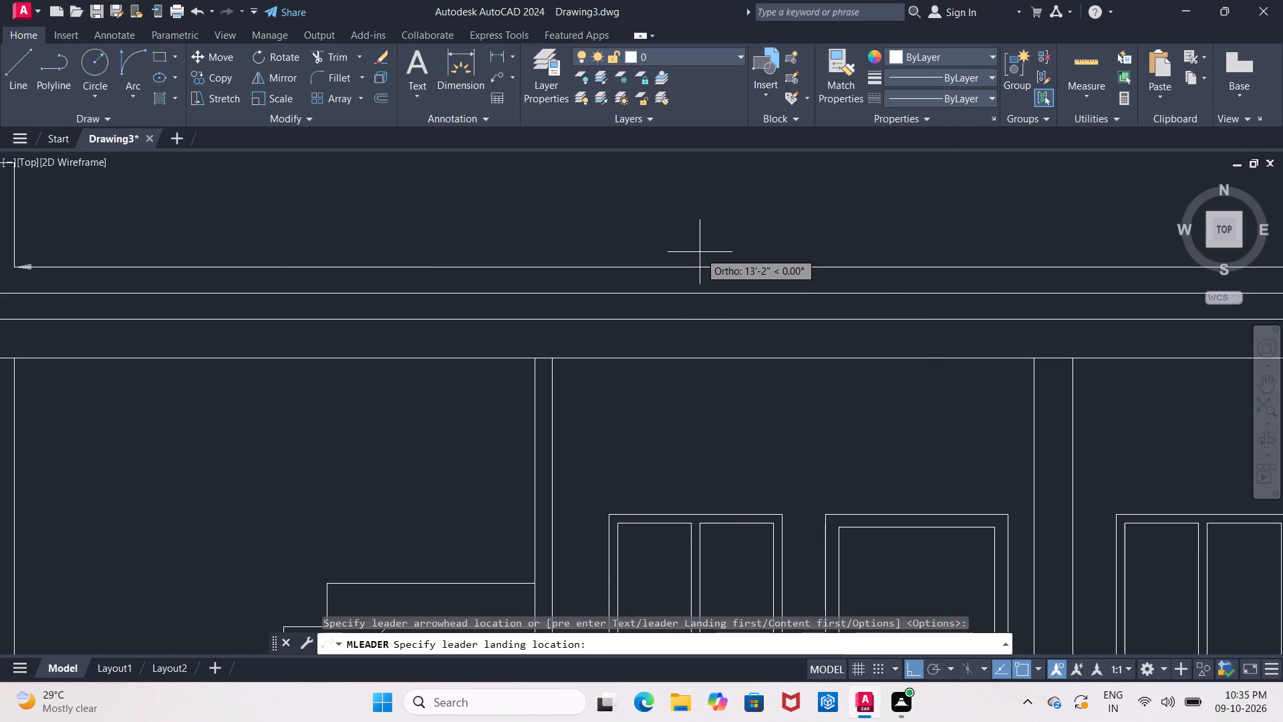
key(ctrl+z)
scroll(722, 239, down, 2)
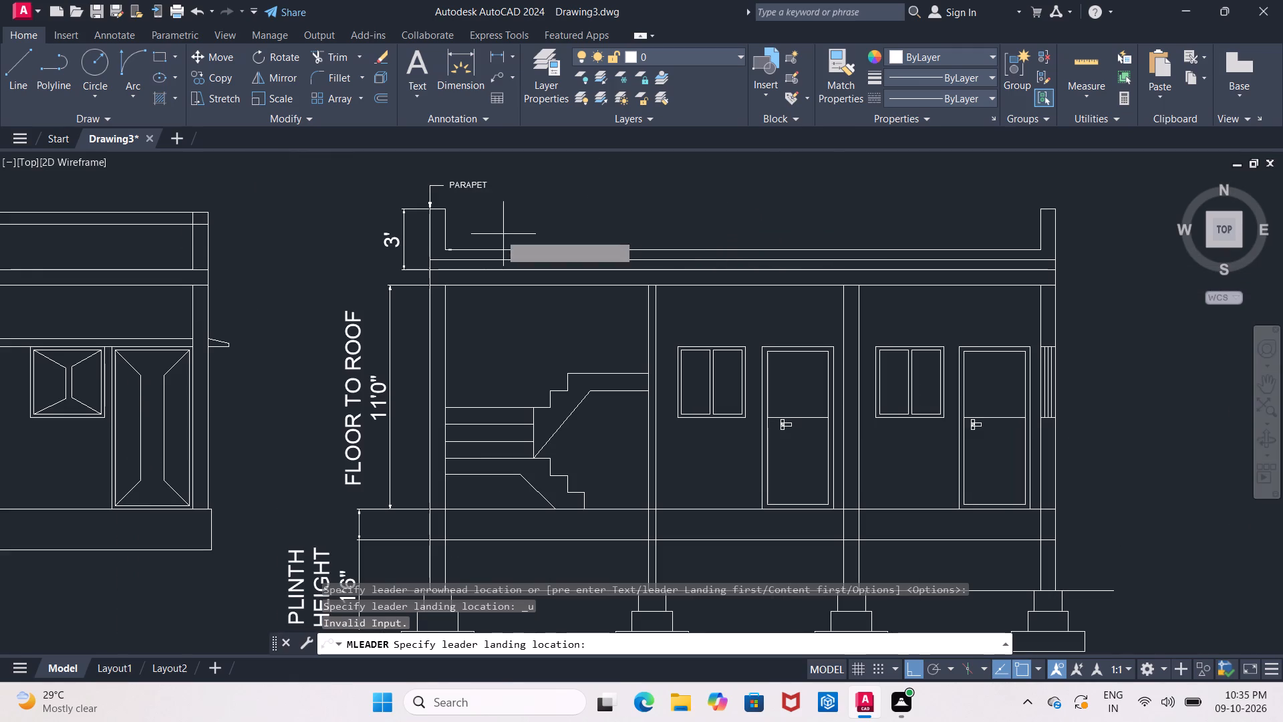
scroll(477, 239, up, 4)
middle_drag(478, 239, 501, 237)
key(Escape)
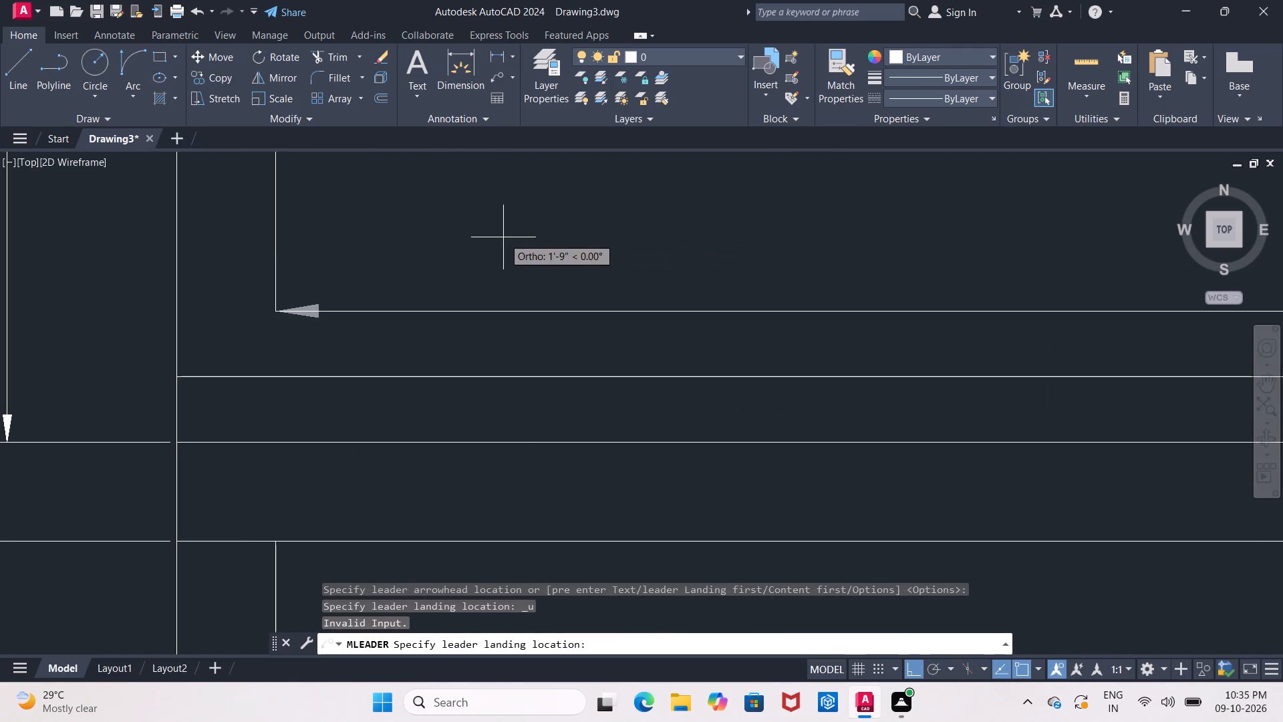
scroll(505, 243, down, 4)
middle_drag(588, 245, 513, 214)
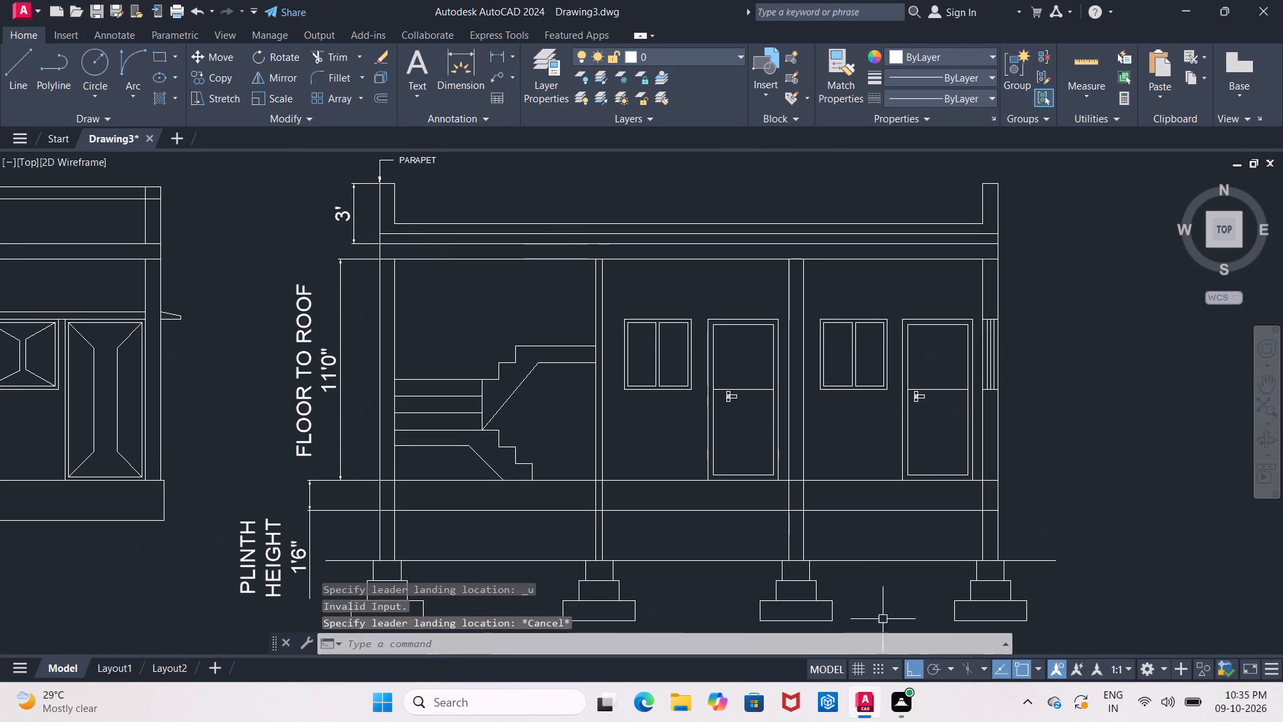
With Ortho off, add a text-free multileader pointing at the roof line's corner inside the parapet, its landing sloping up toward the roof's middle.
click(915, 668)
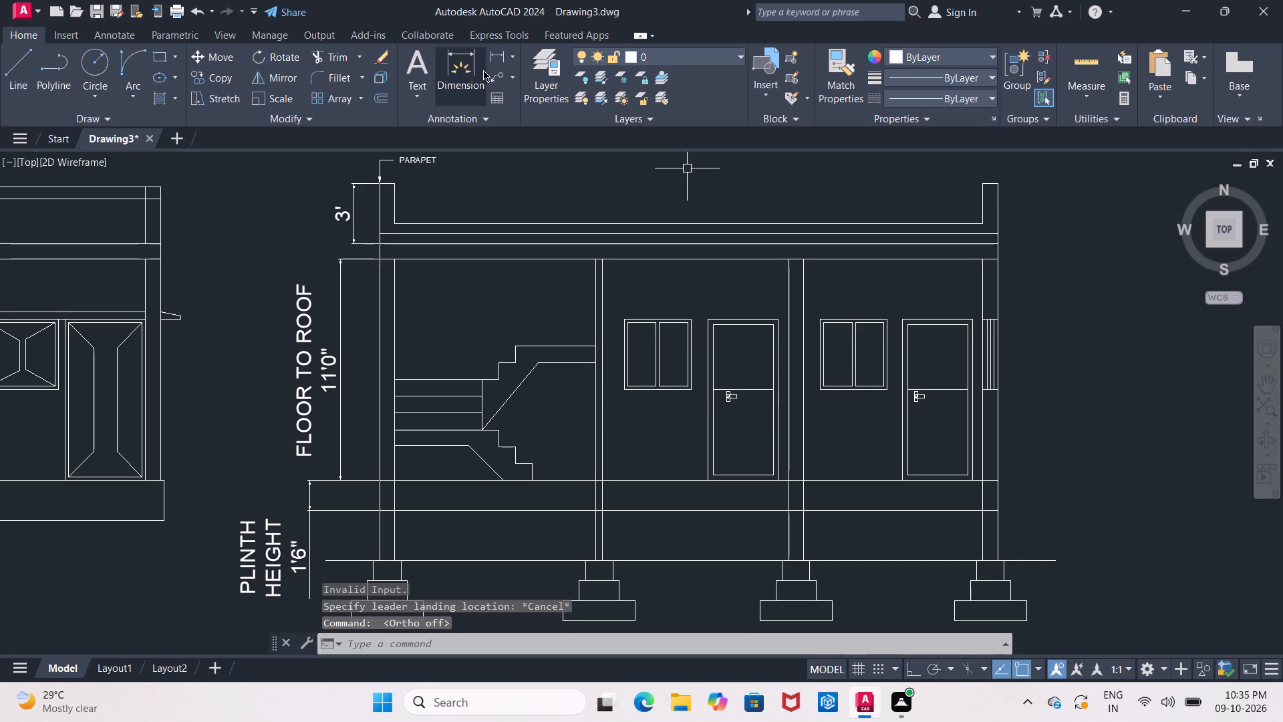
click(496, 78)
scroll(650, 209, up, 2)
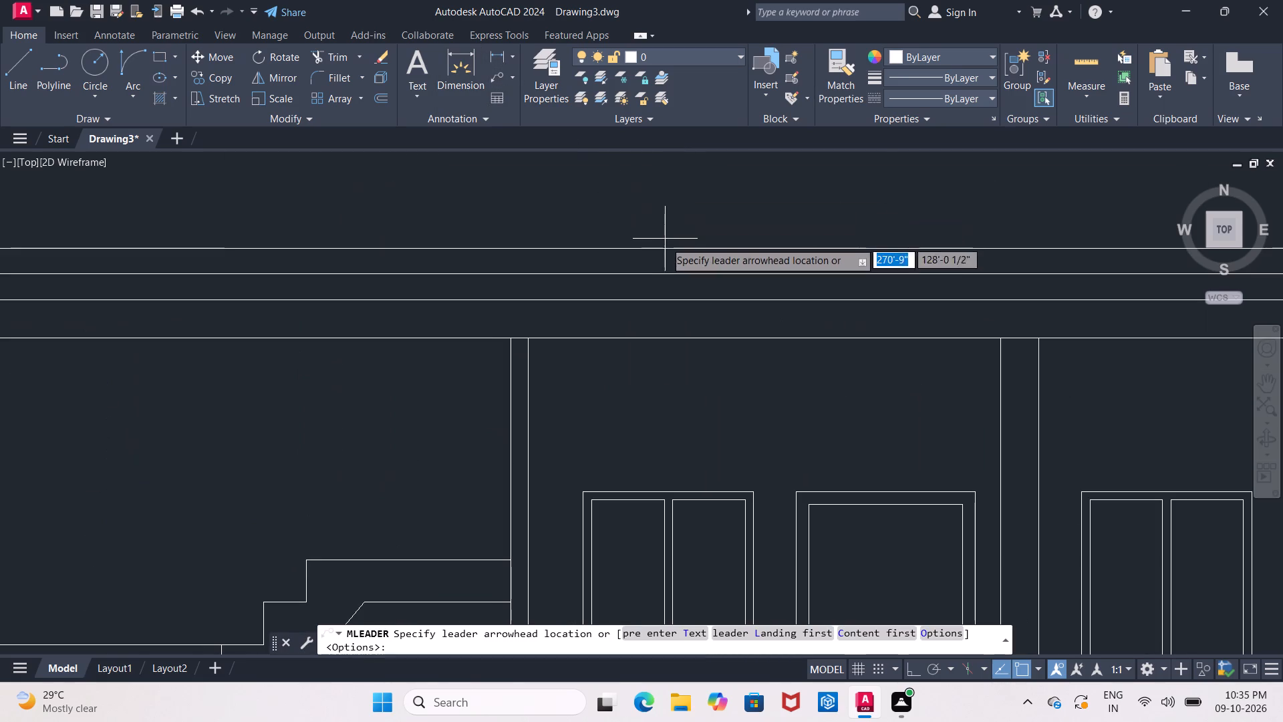
click(635, 249)
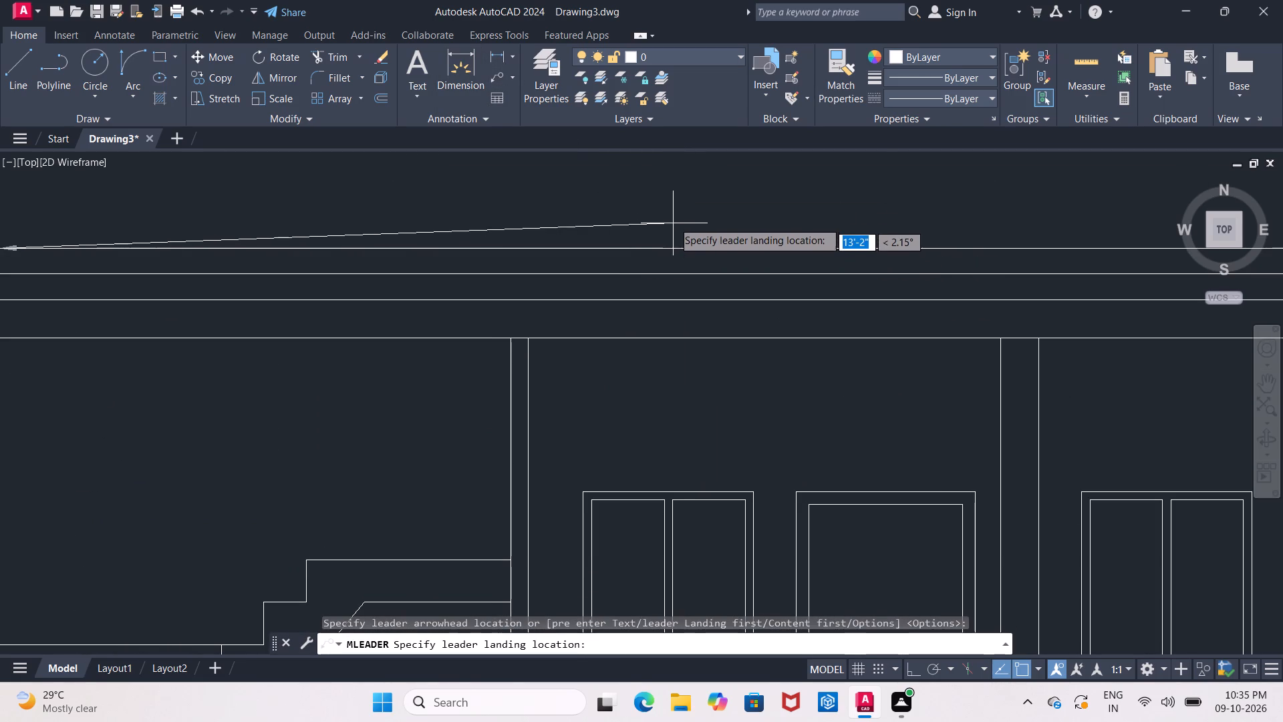
middle_drag(673, 217, 814, 206)
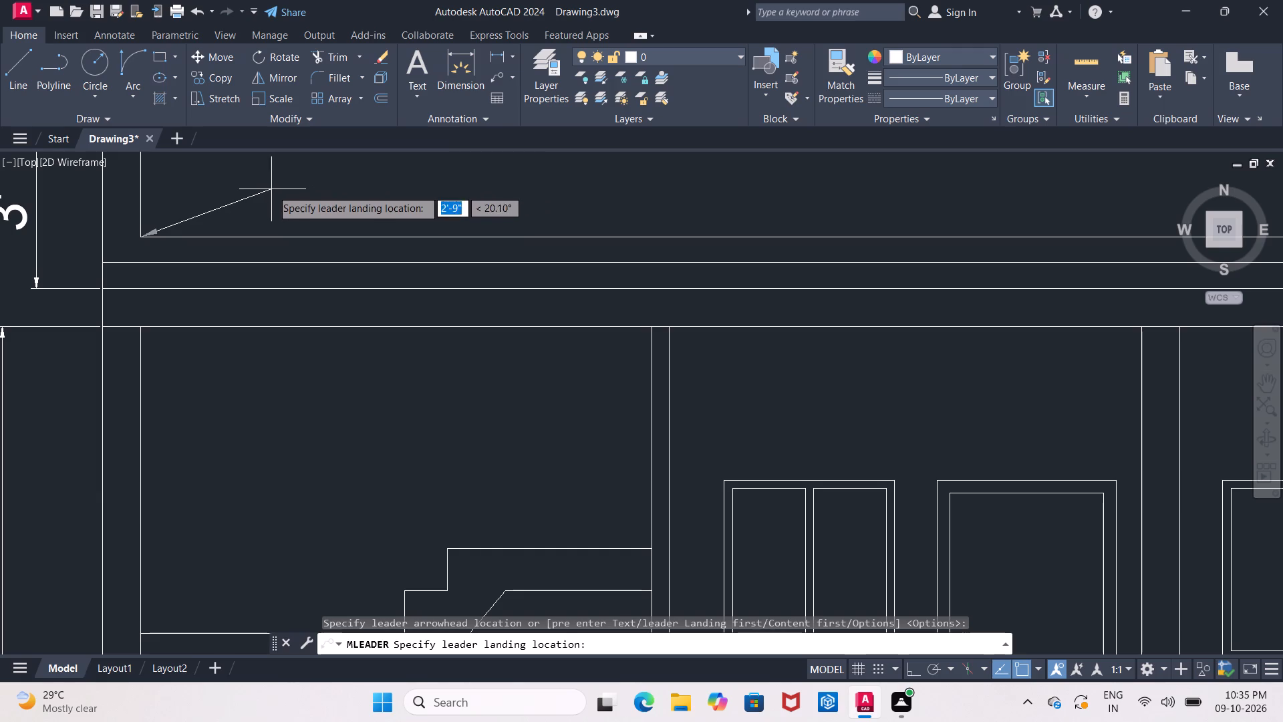
click(247, 196)
key(Escape)
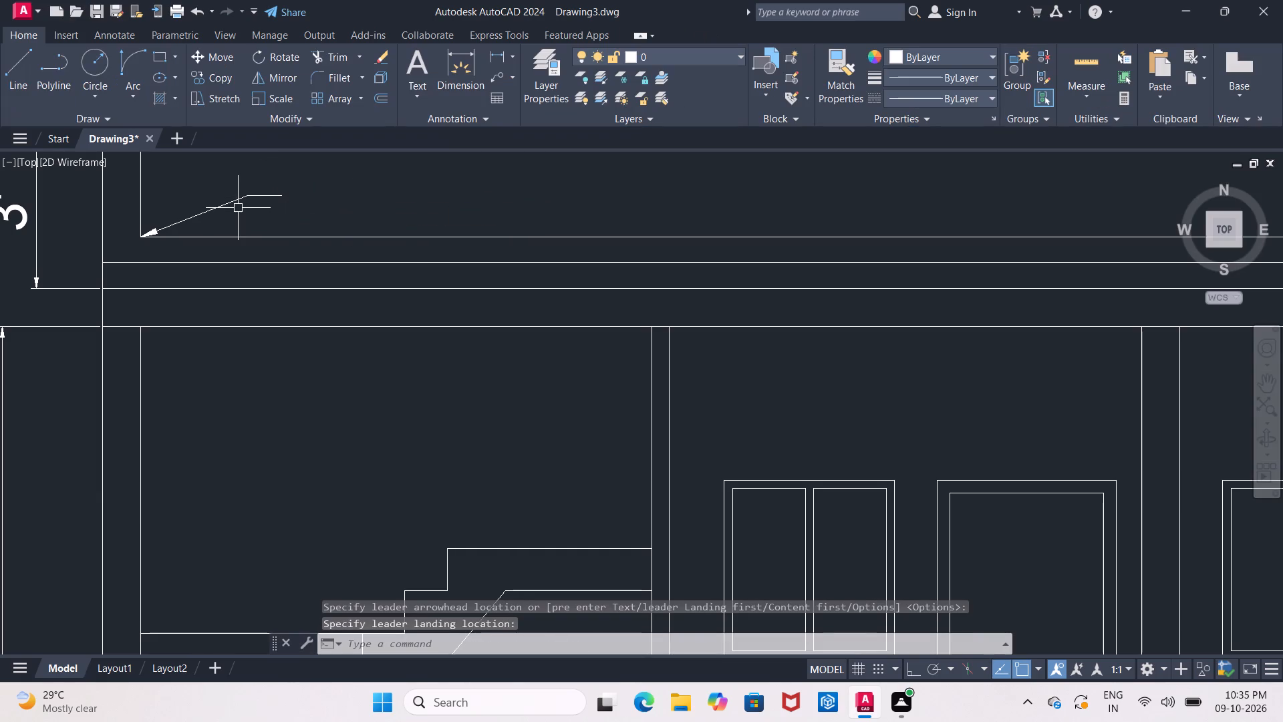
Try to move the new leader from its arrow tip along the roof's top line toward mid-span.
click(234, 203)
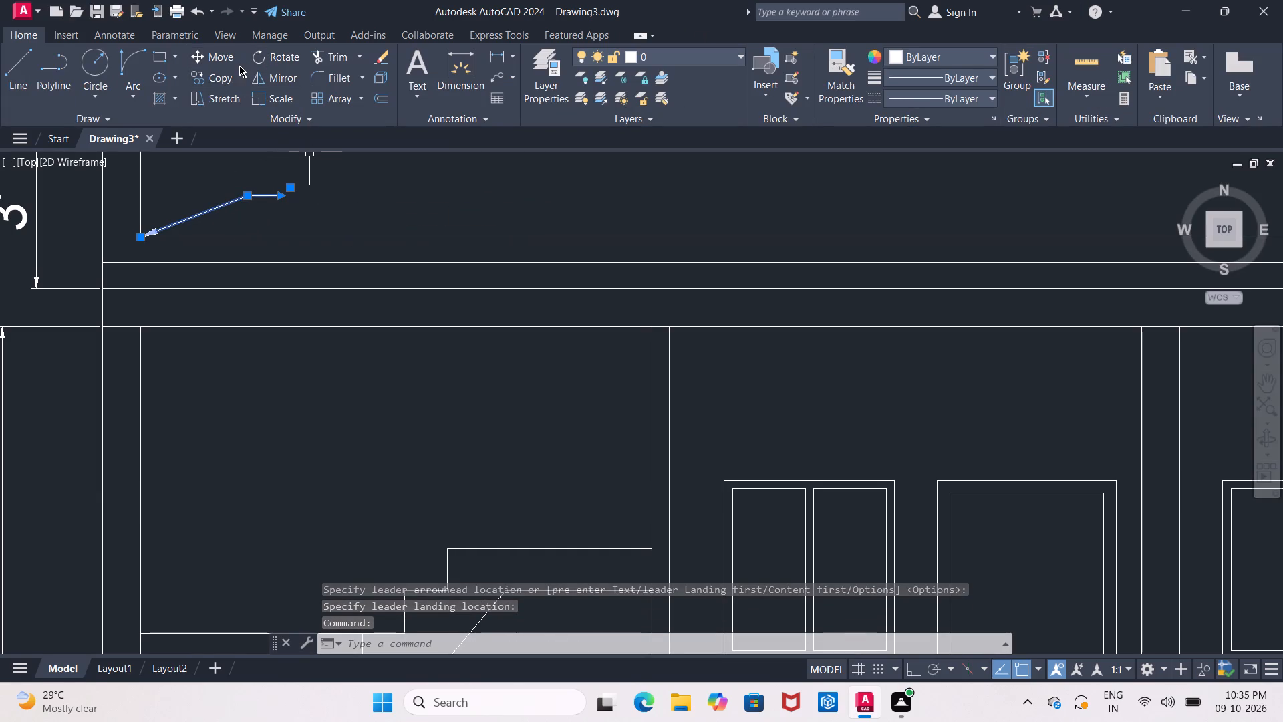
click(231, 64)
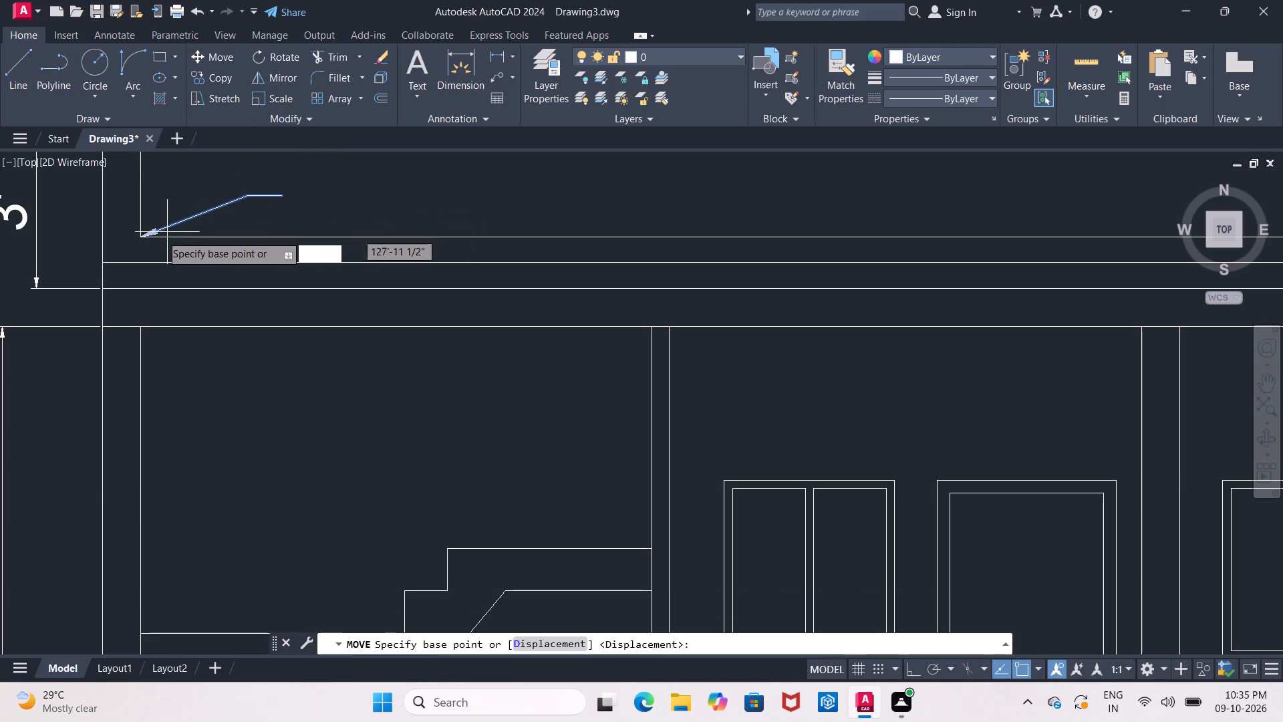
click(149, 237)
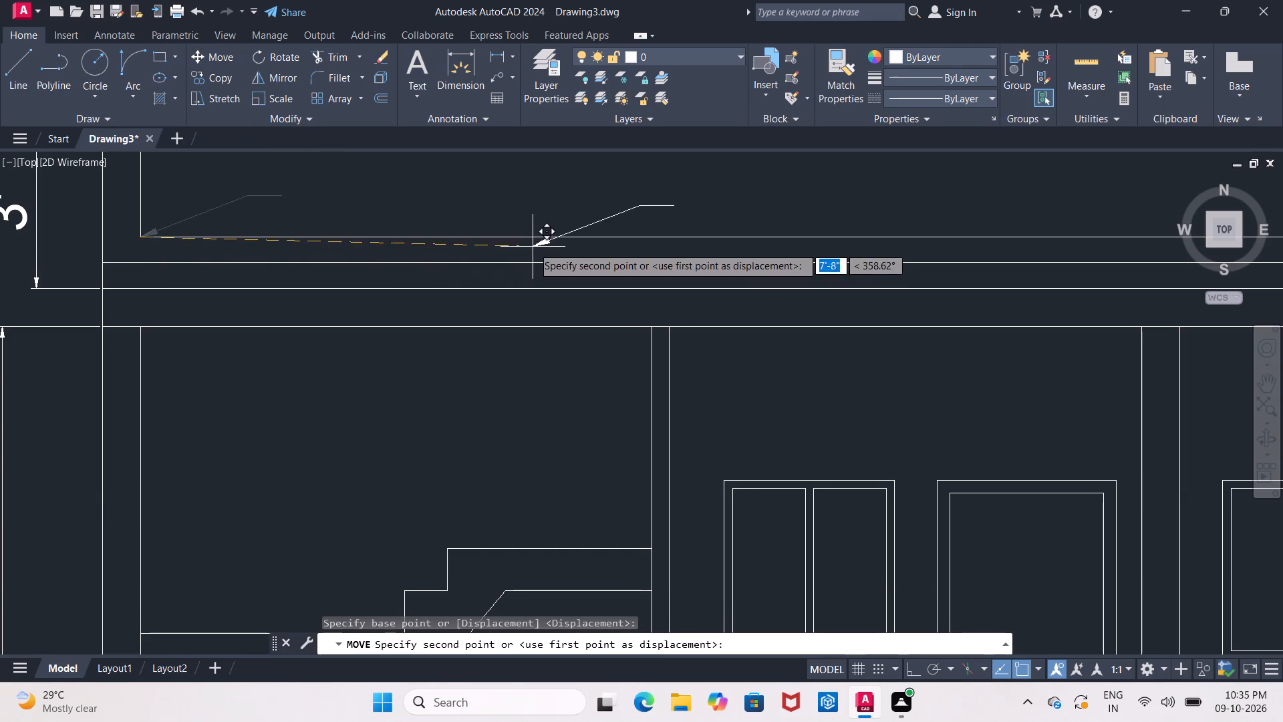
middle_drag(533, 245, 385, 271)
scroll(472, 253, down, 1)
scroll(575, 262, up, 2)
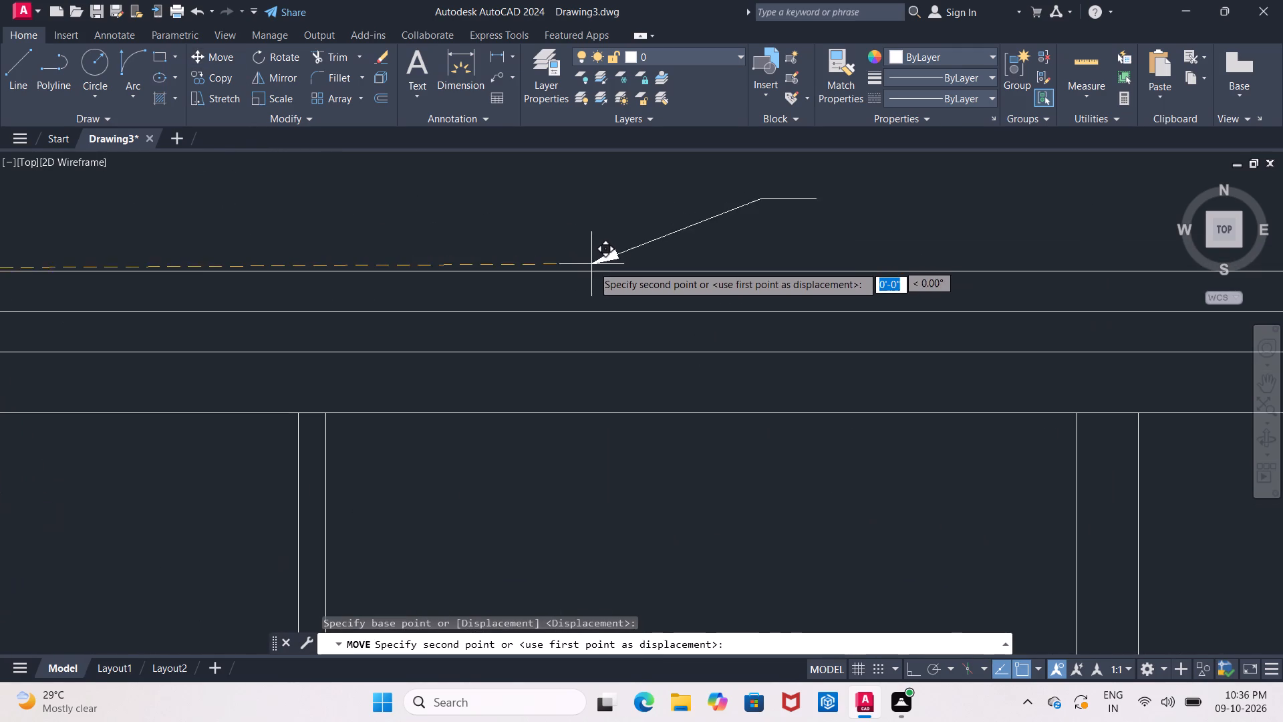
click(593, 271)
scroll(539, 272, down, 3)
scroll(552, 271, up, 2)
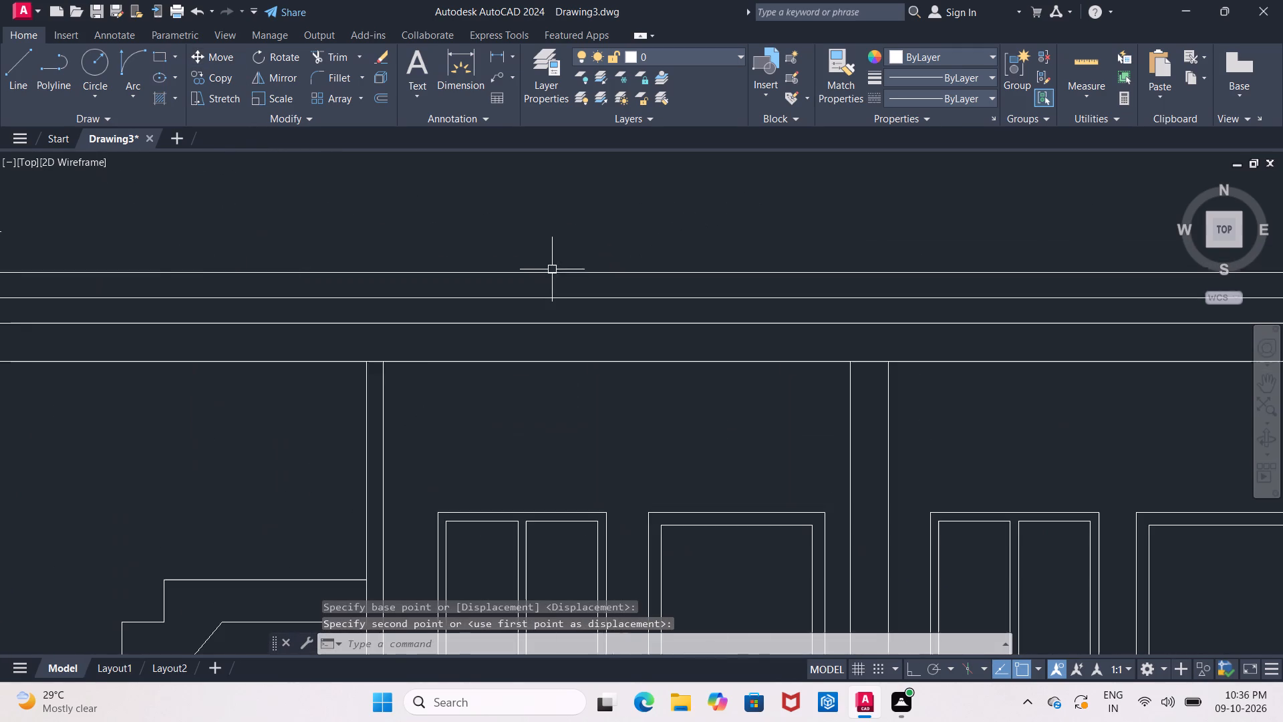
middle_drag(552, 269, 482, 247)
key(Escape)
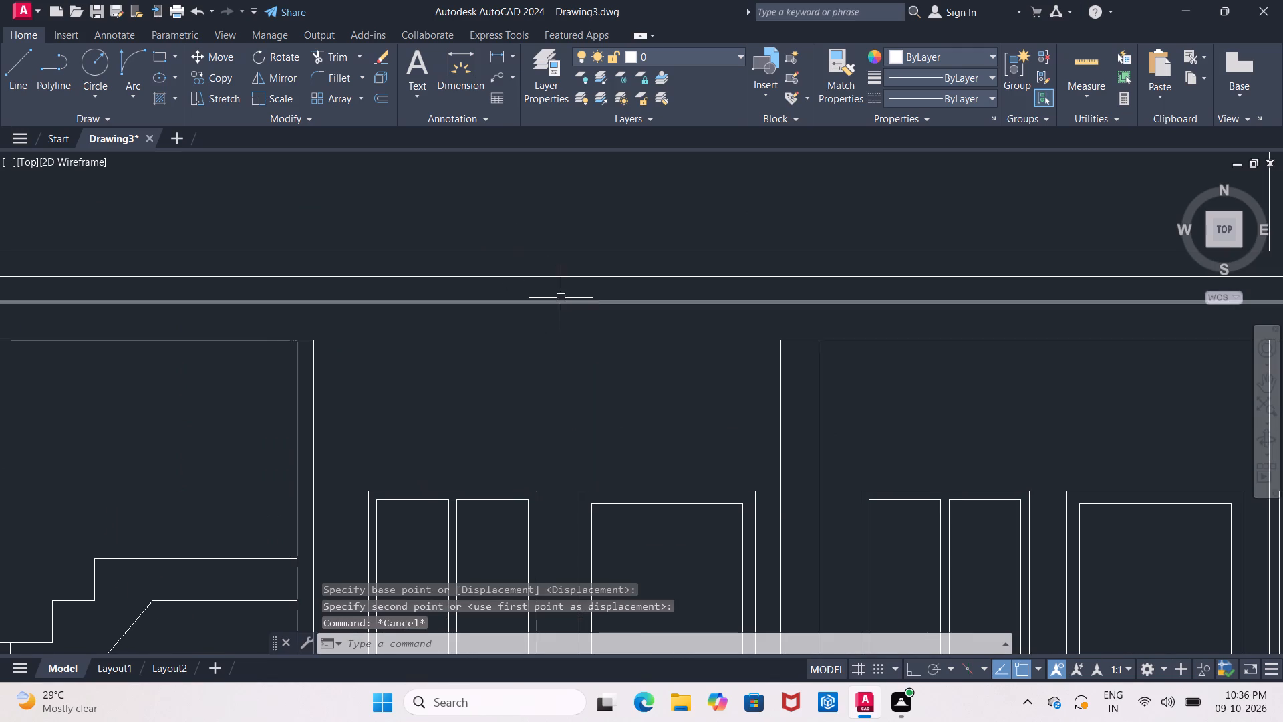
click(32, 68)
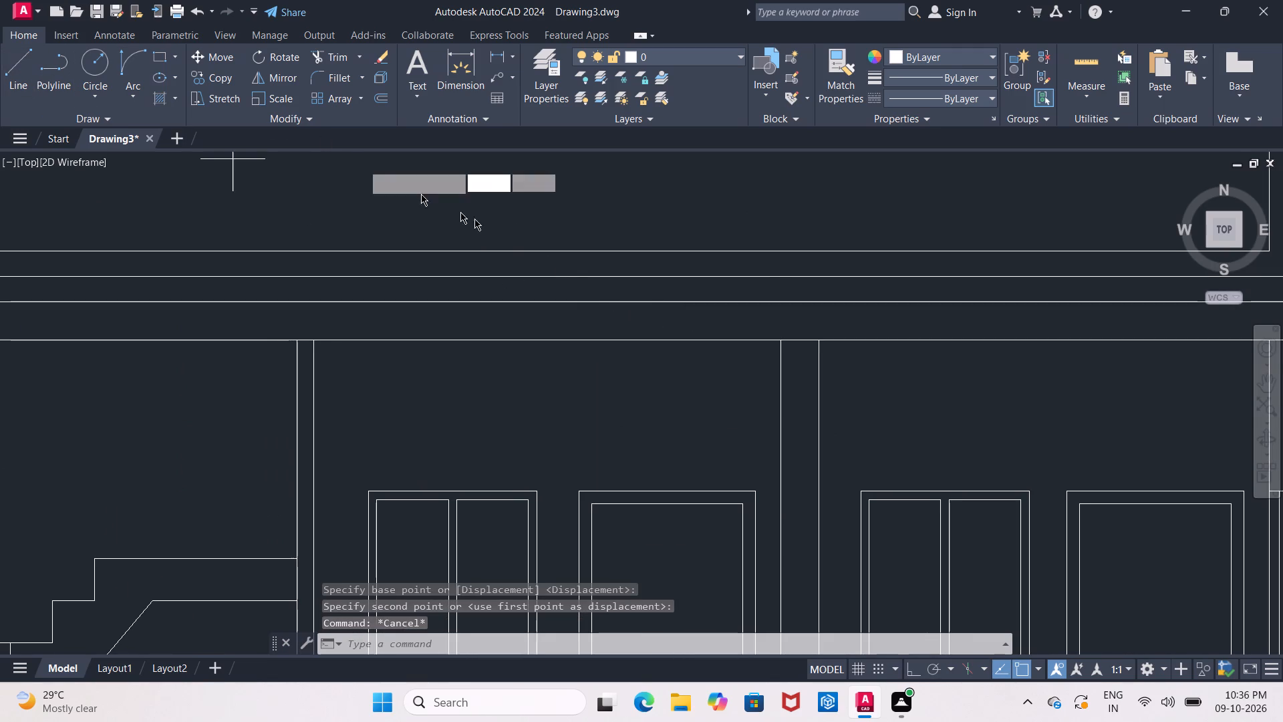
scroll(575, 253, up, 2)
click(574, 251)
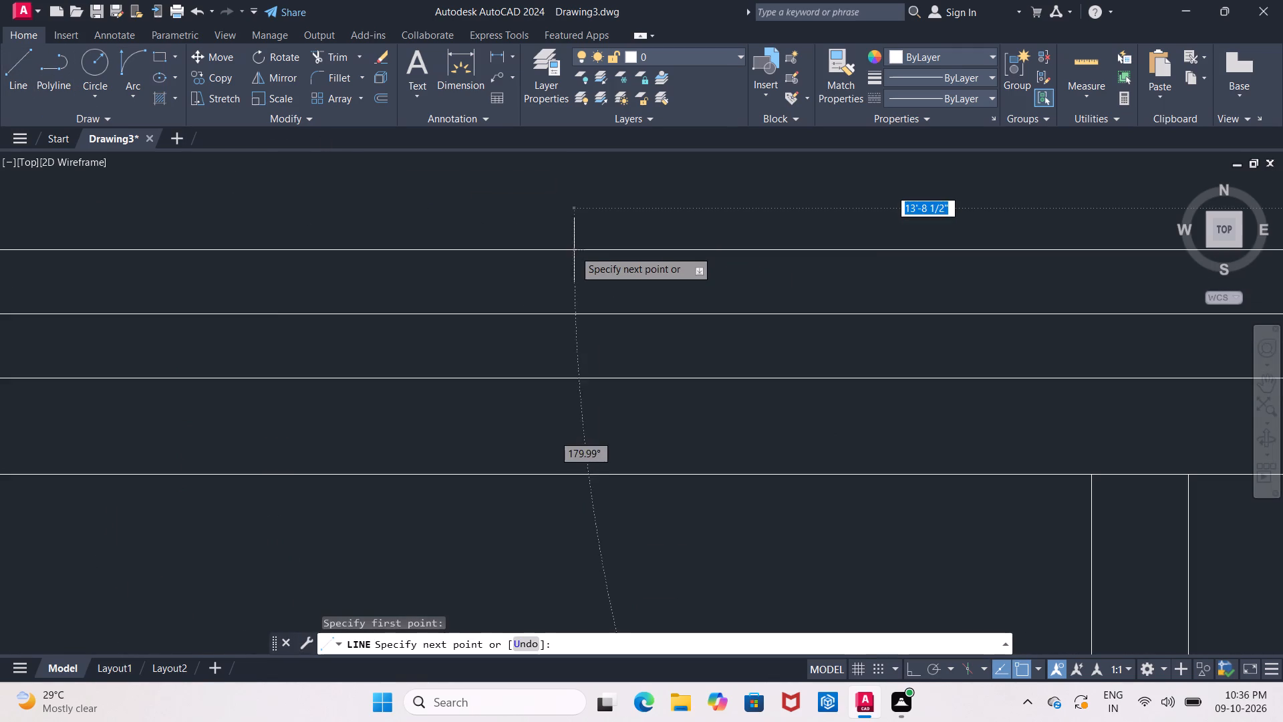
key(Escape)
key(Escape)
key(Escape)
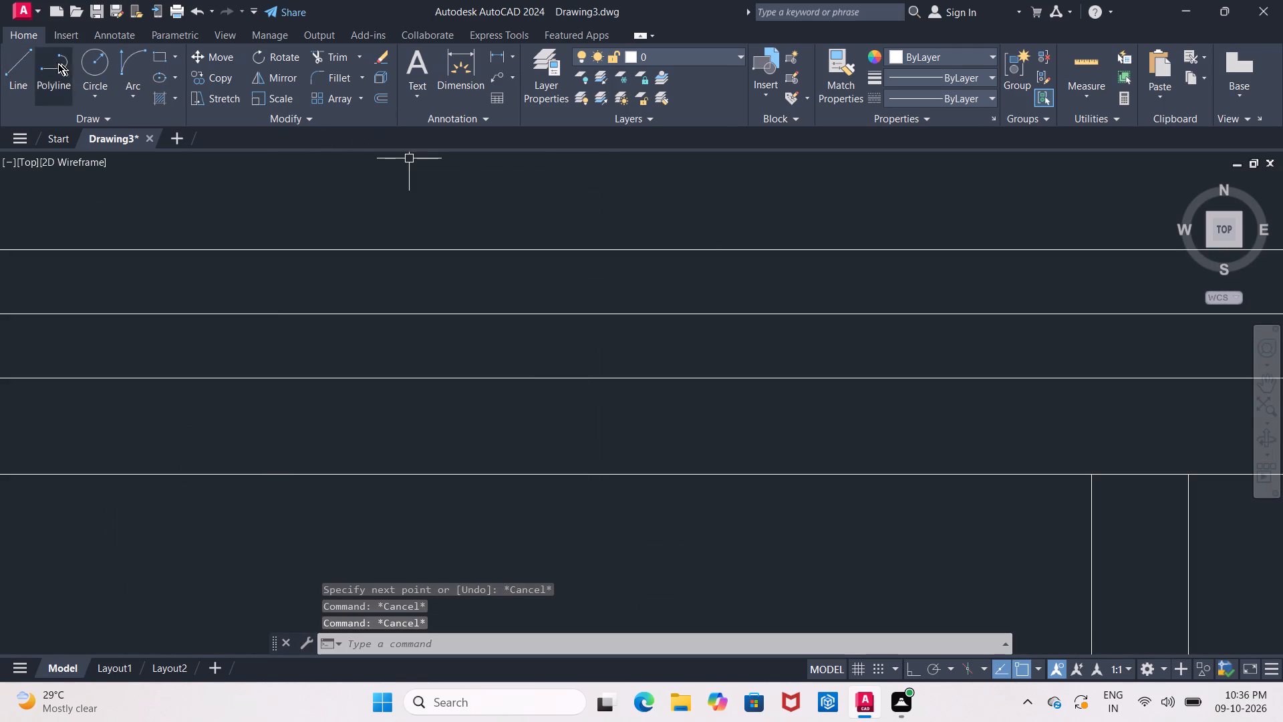
With Ortho on, draw a short vertical marker line crossing the roof's top line near mid-span.
click(29, 68)
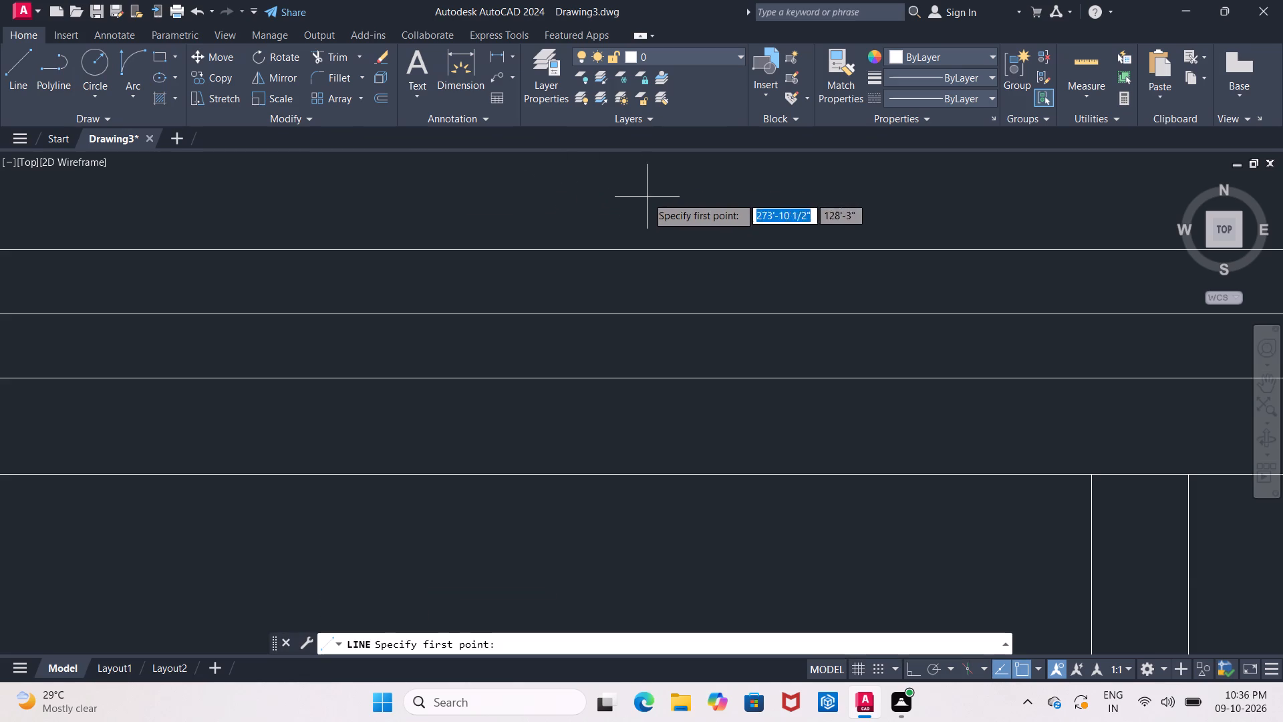
click(674, 222)
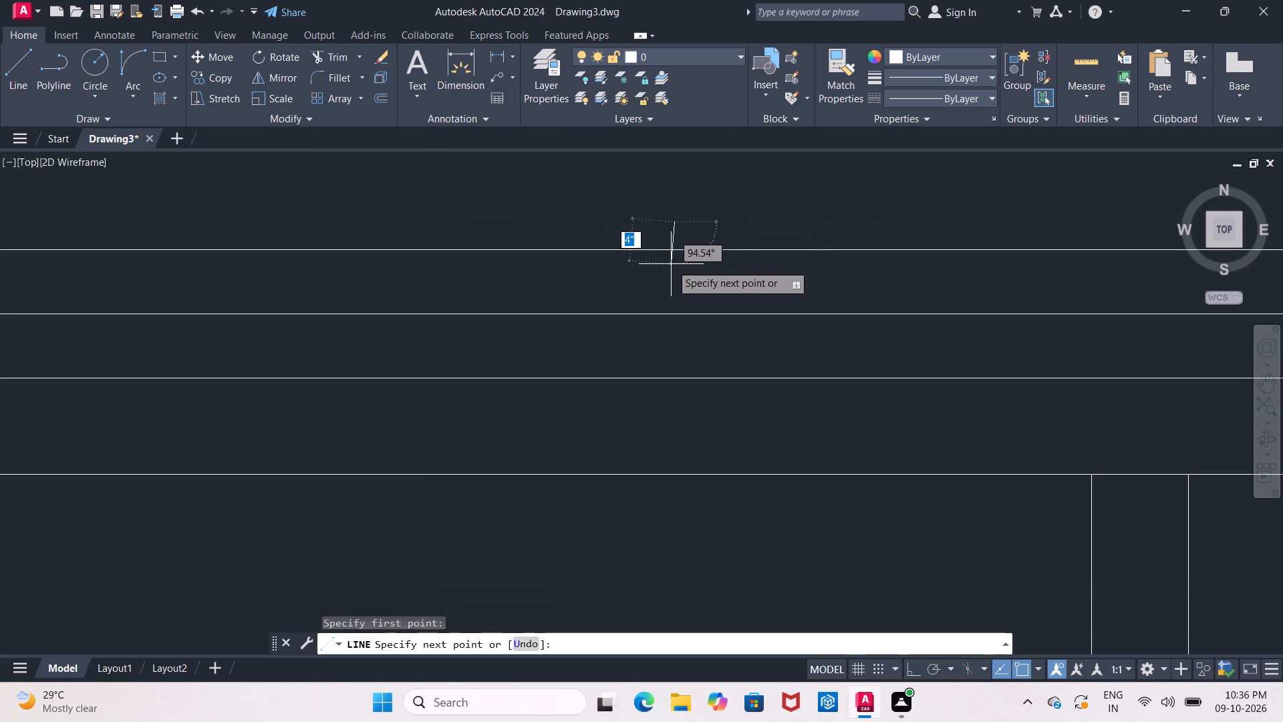
click(907, 669)
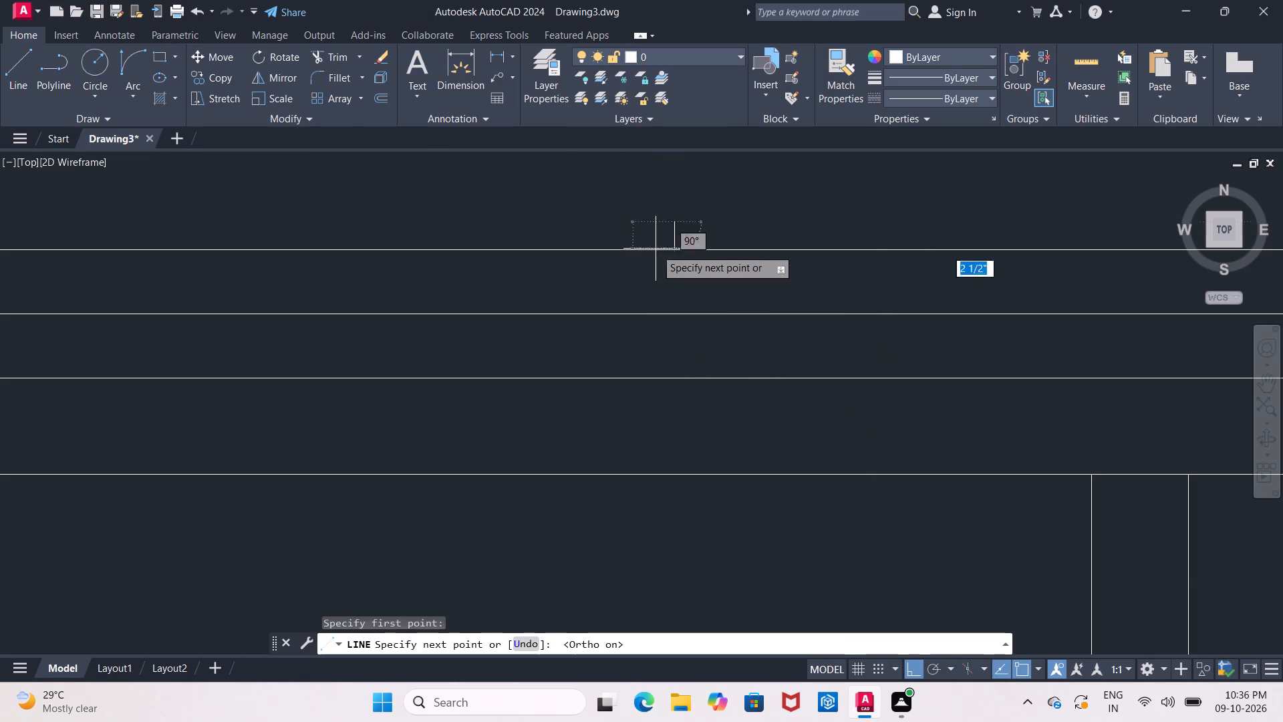
click(662, 268)
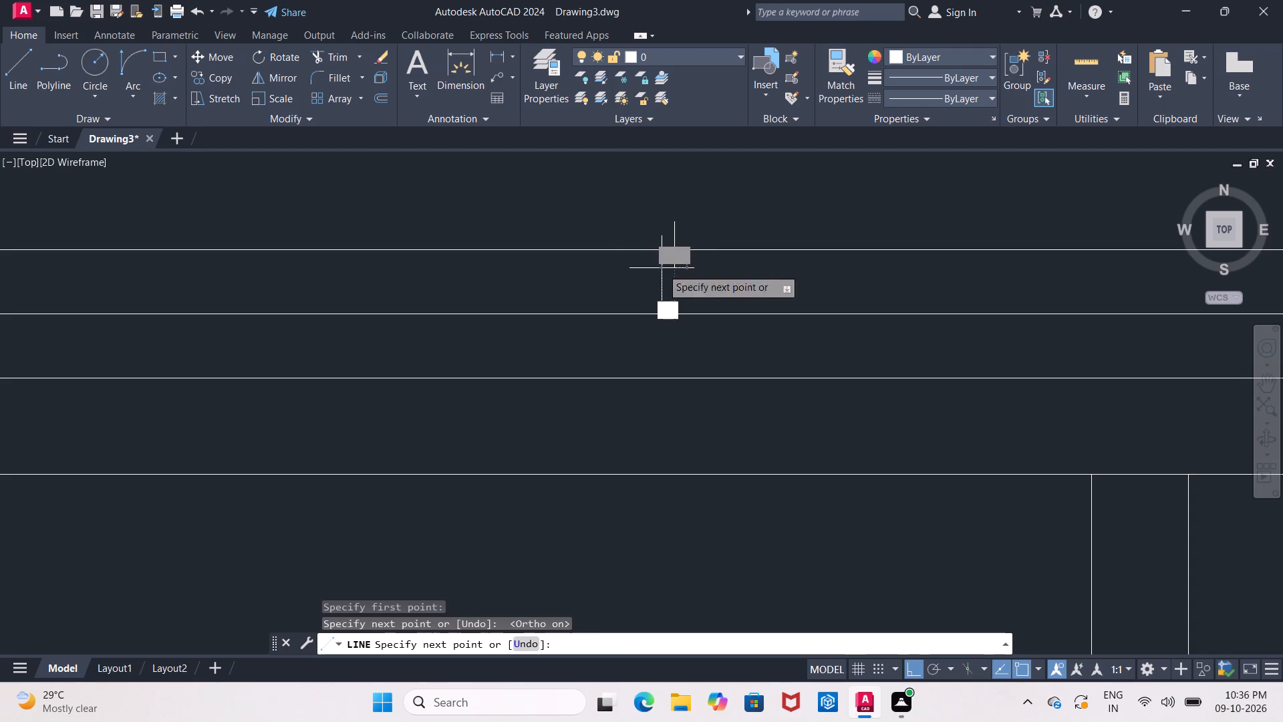
key(Escape)
Move the text-free leader 16'-4" horizontally so its arrow tip sits where the marker line crosses the roof's top line.
scroll(666, 269, down, 3)
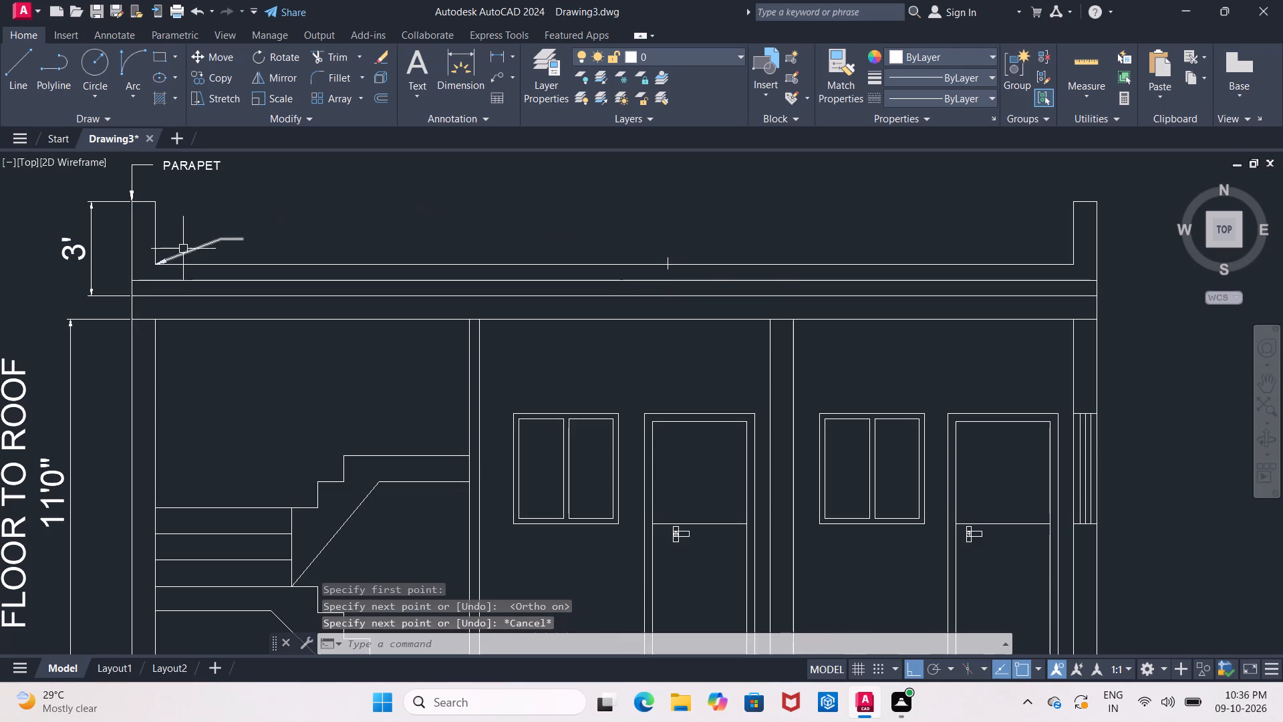
click(187, 251)
click(217, 53)
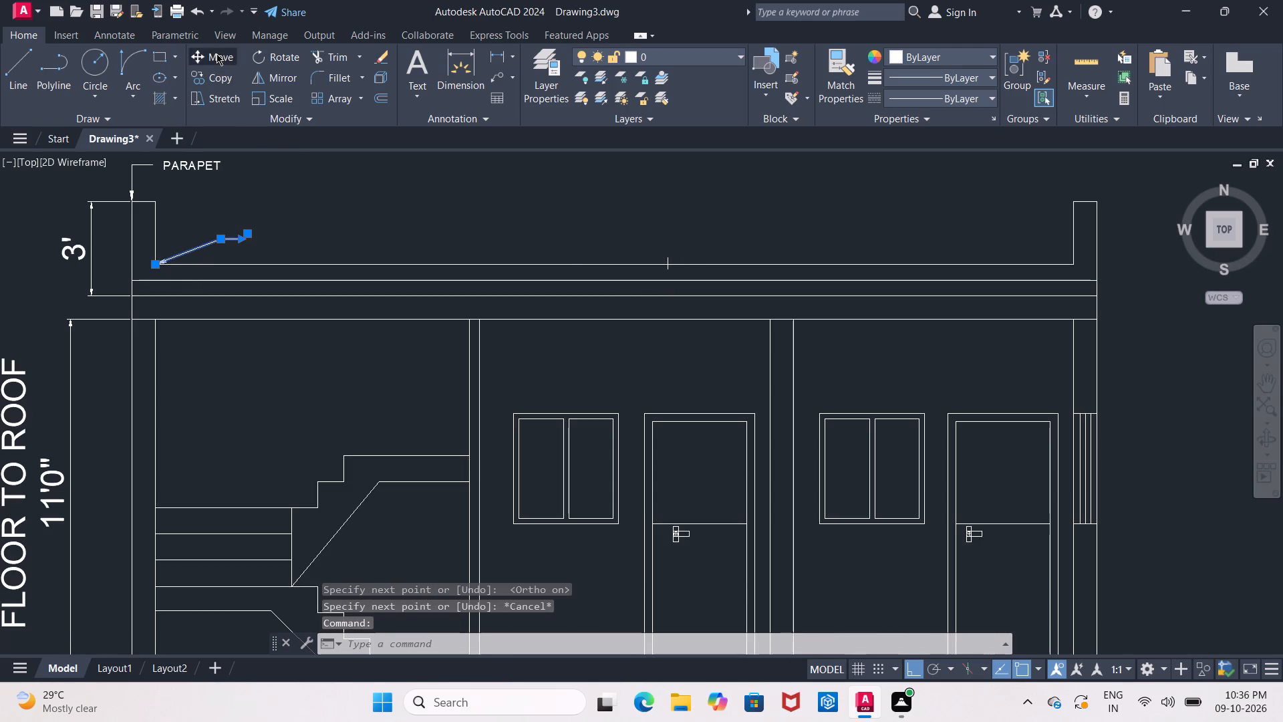
click(168, 264)
middle_drag(479, 257, 408, 264)
scroll(575, 263, up, 3)
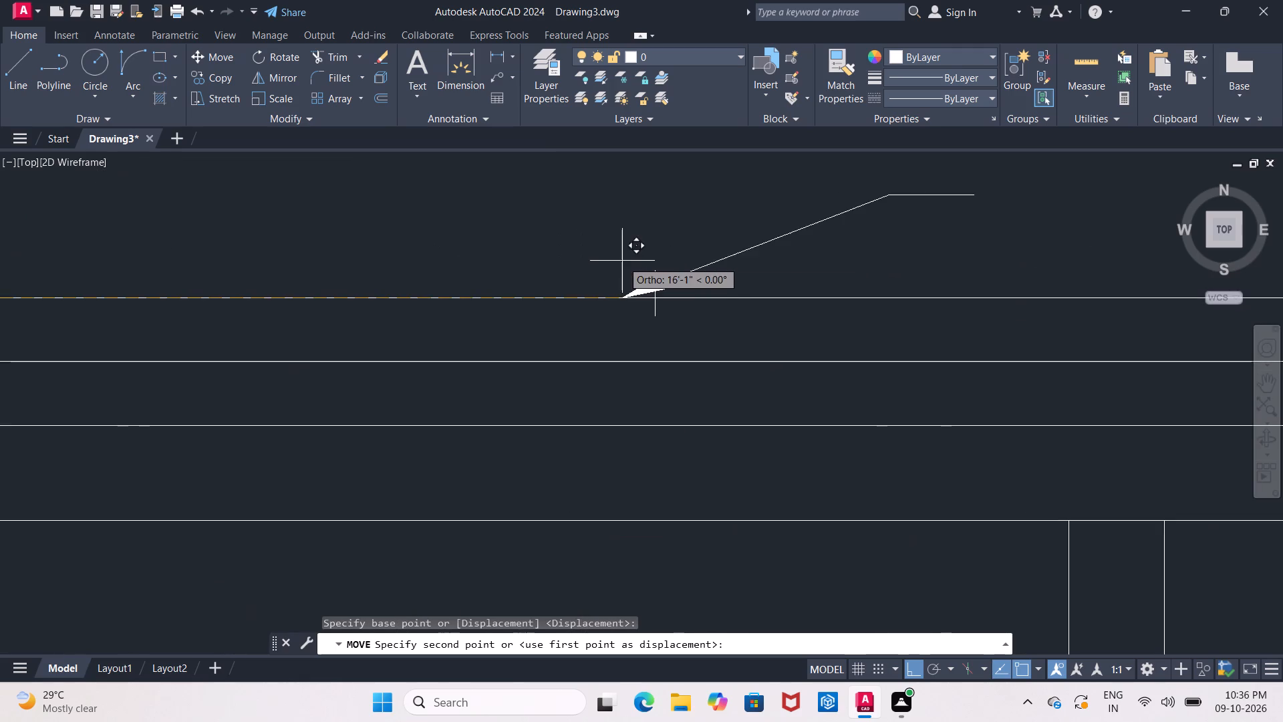
click(656, 302)
key(Escape)
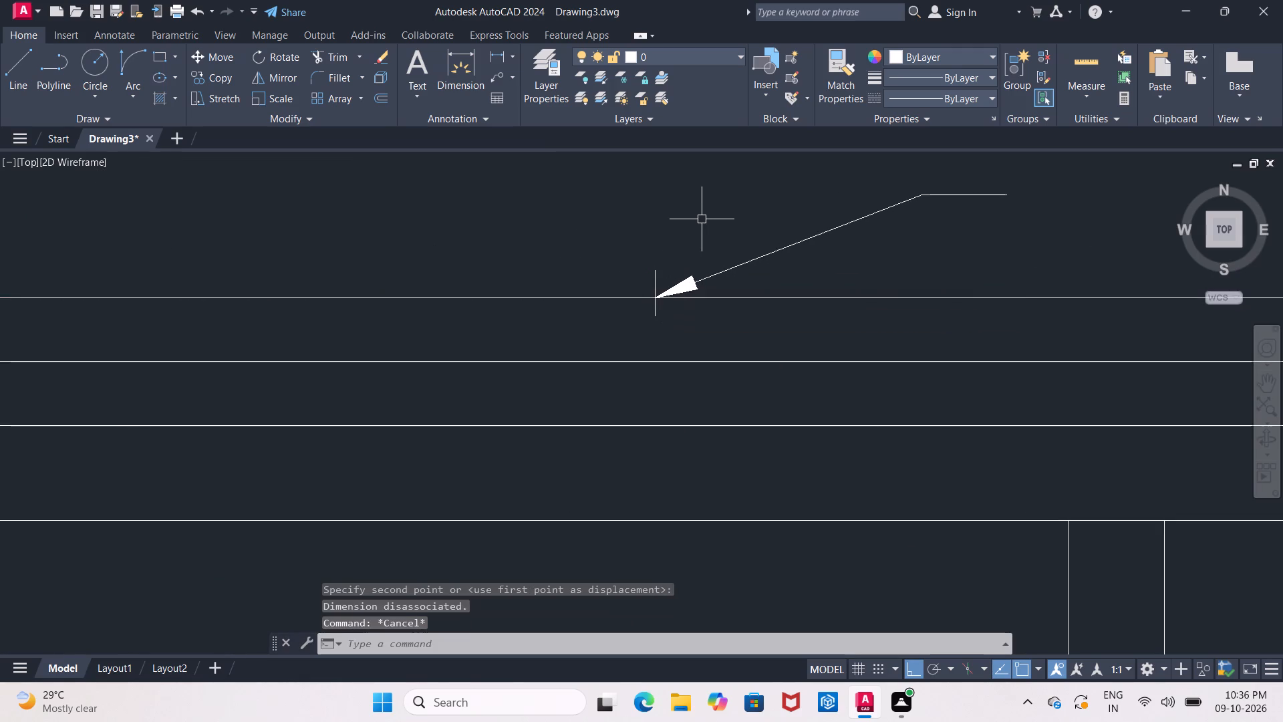
Trim away both halves of the short marker line at the leader's arrow tip.
key(t)
key(r)
key(Return)
key(Return)
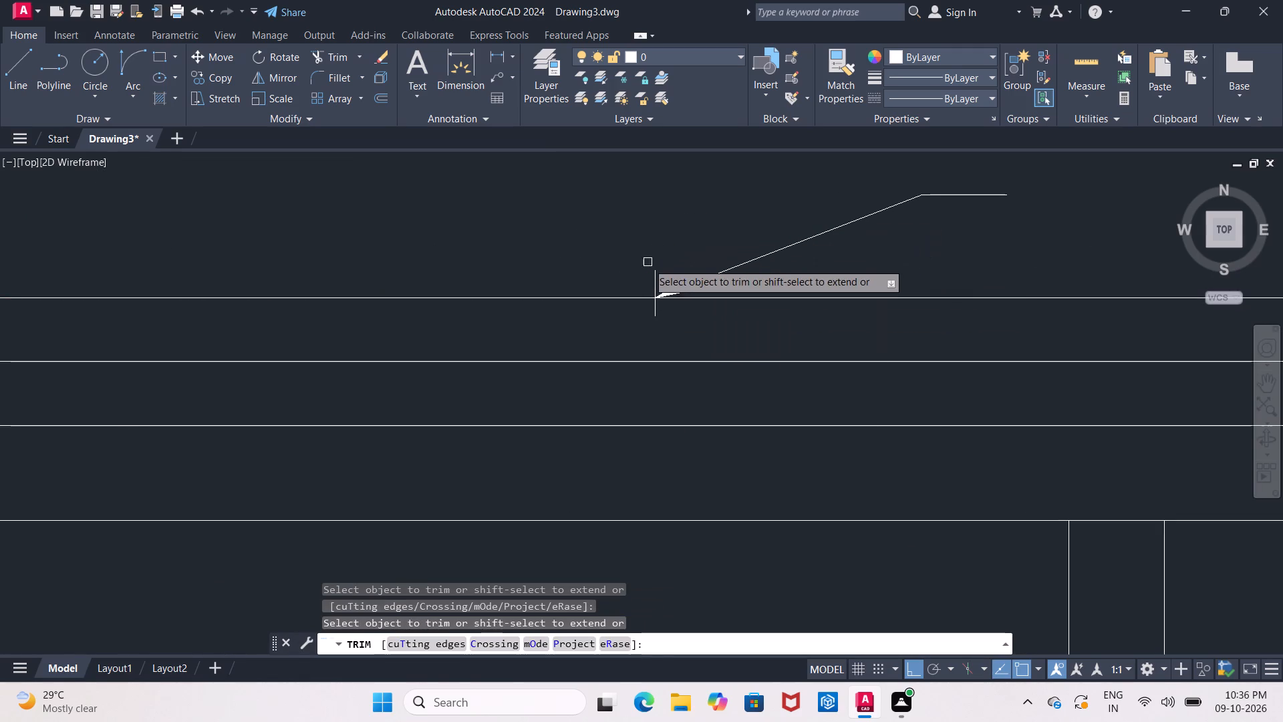
click(654, 274)
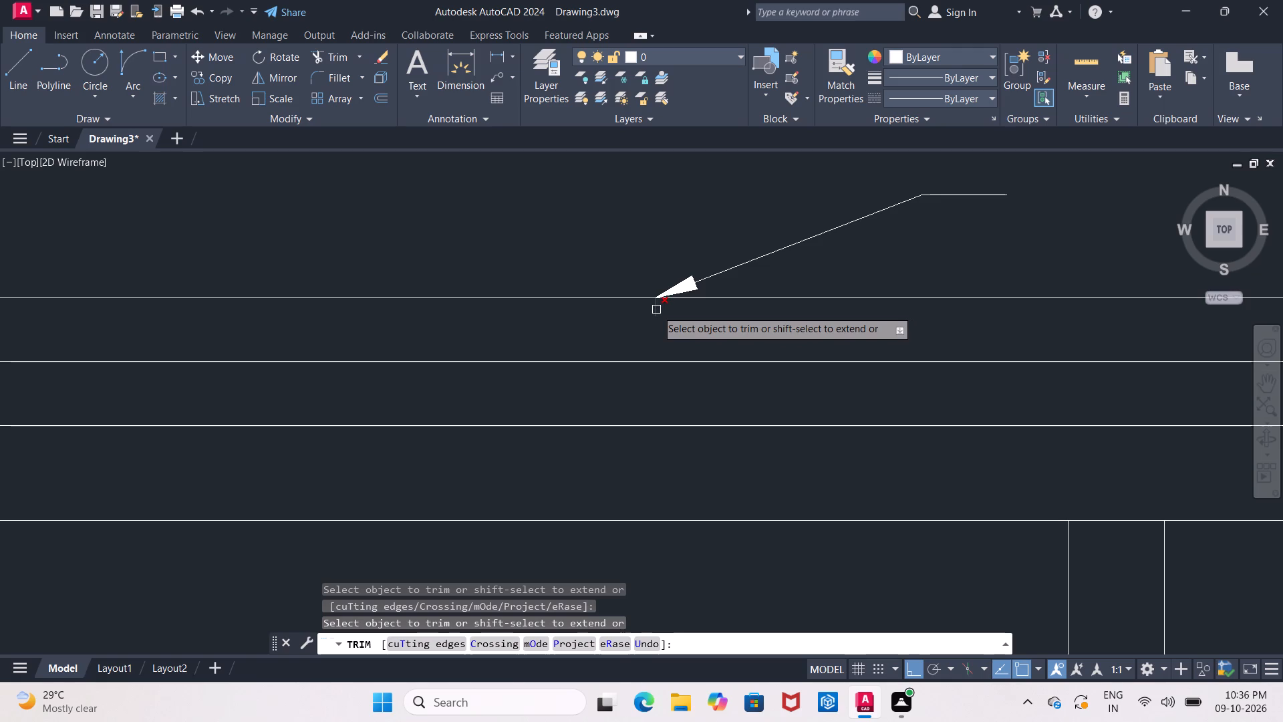
click(656, 310)
scroll(656, 310, down, 3)
middle_drag(613, 249, 557, 213)
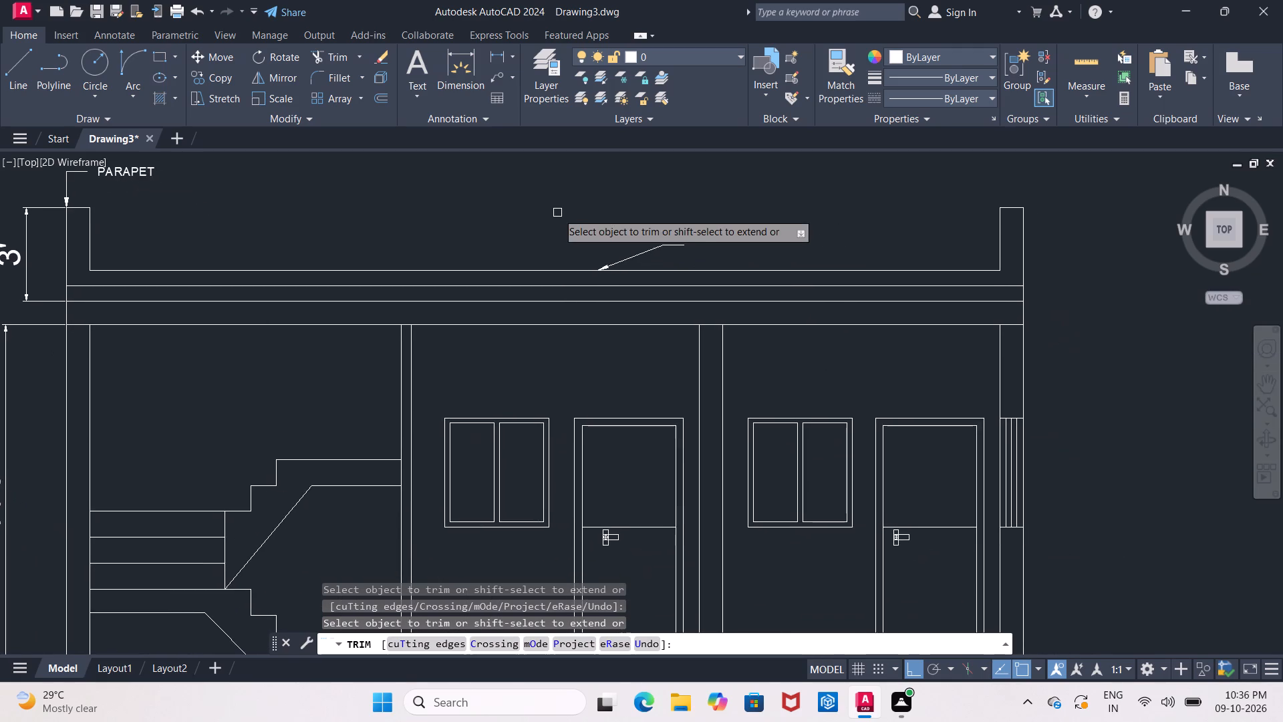
key(Escape)
With Ortho off, copy the PARAPET label about 19' to the end of the mid-roof leader's landing.
middle_drag(519, 223, 525, 227)
scroll(521, 223, down, 1)
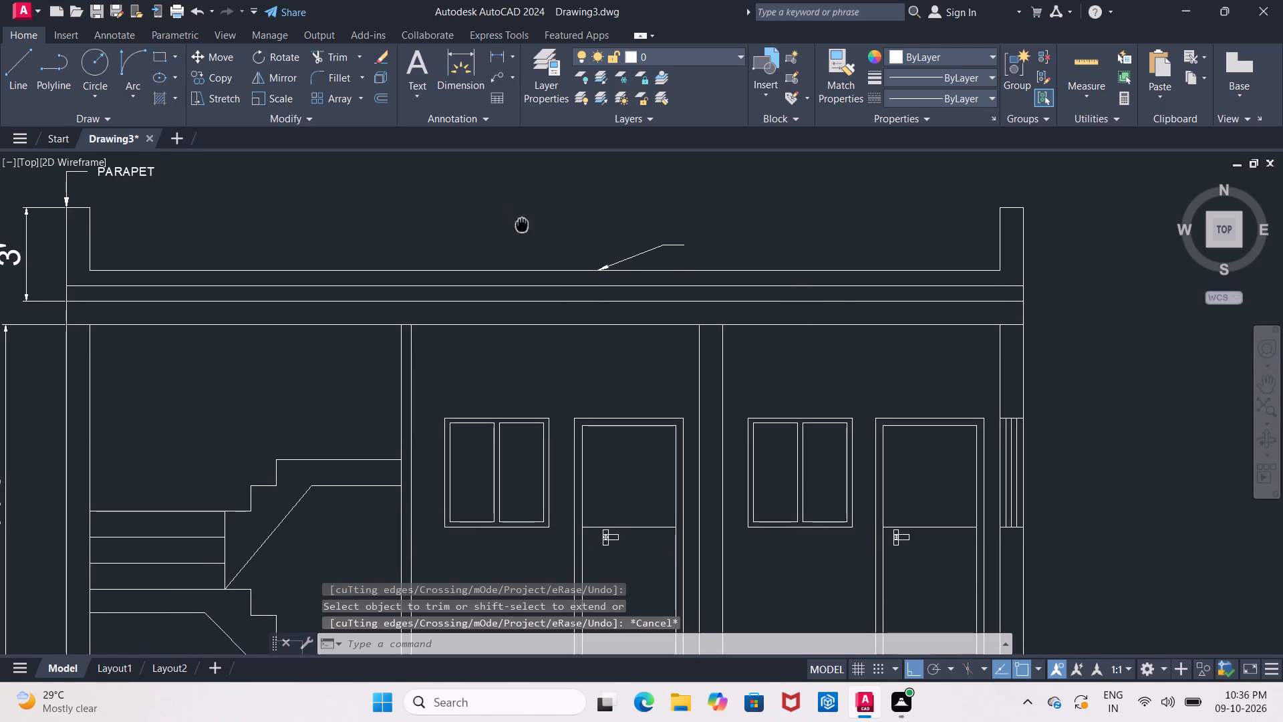
middle_drag(525, 227, 549, 248)
click(303, 214)
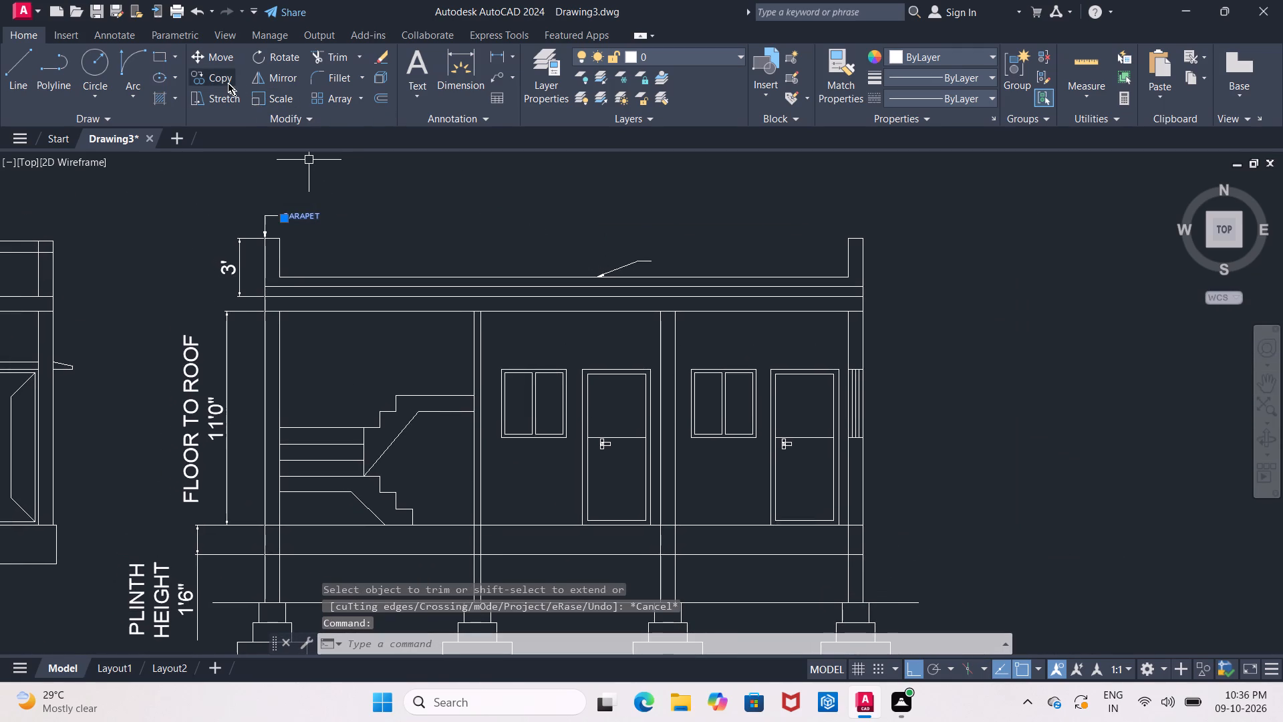
click(228, 82)
click(302, 216)
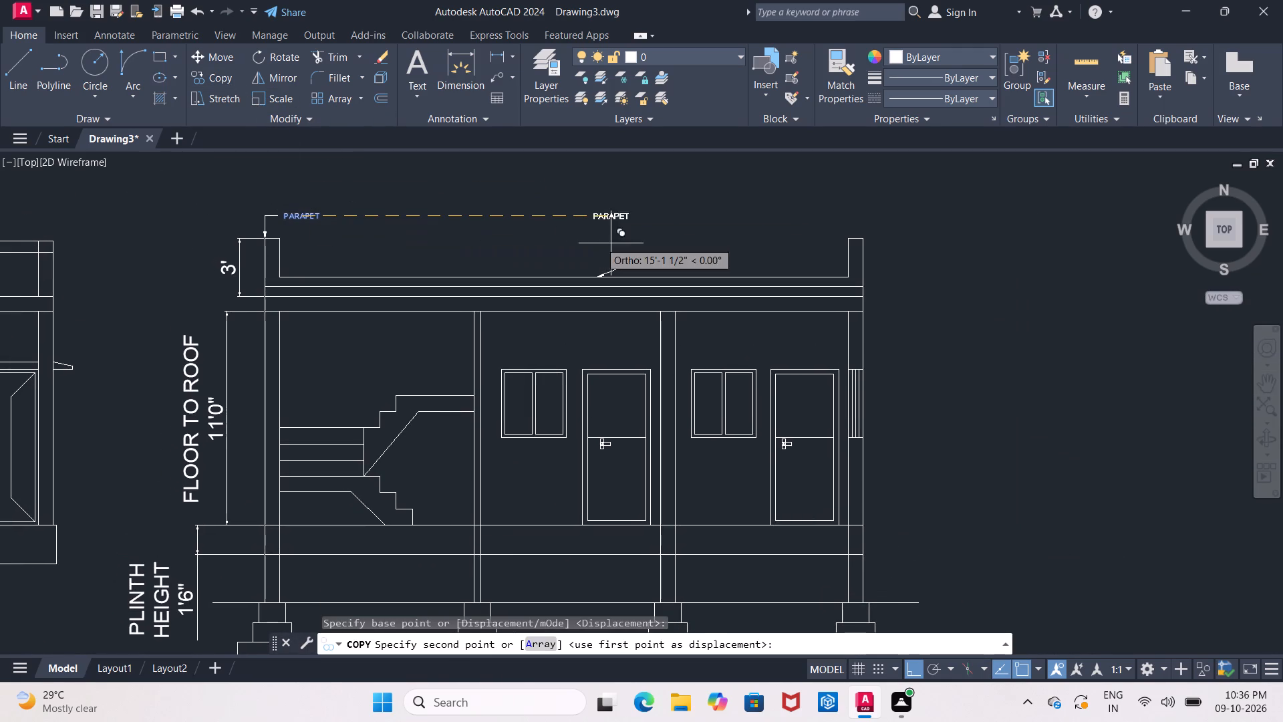
middle_click(655, 250)
click(913, 677)
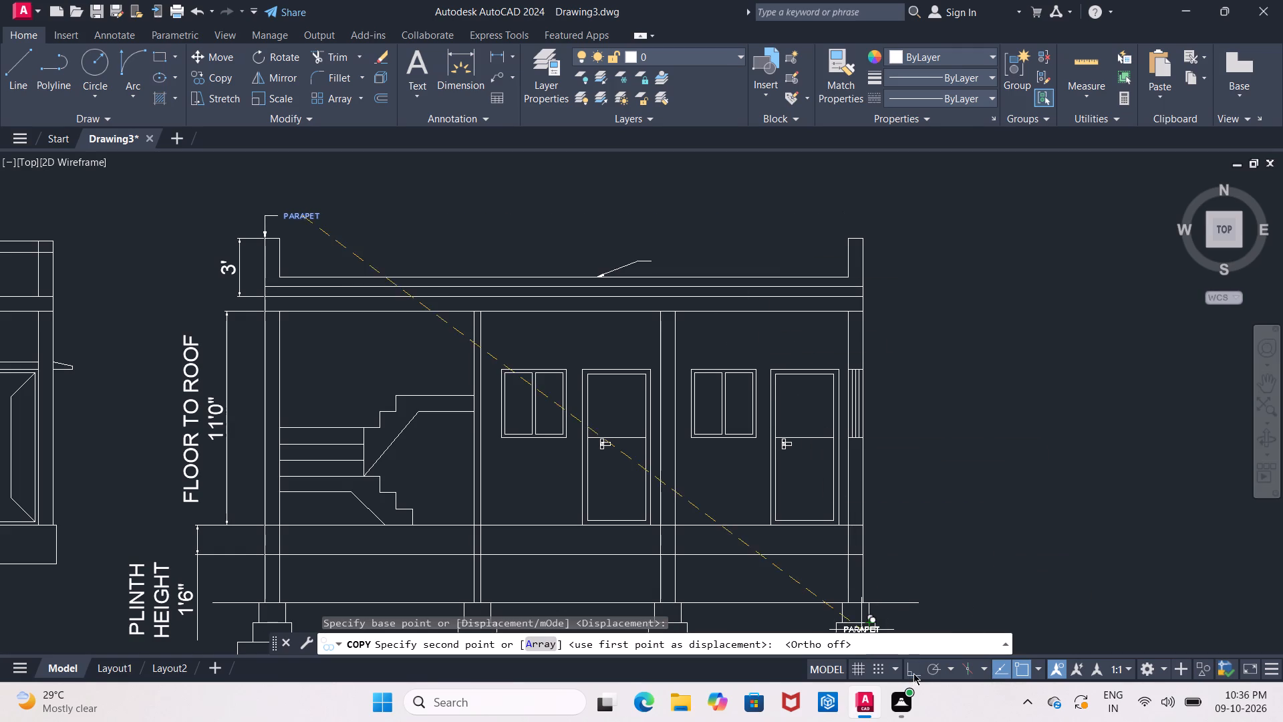
scroll(662, 261, up, 4)
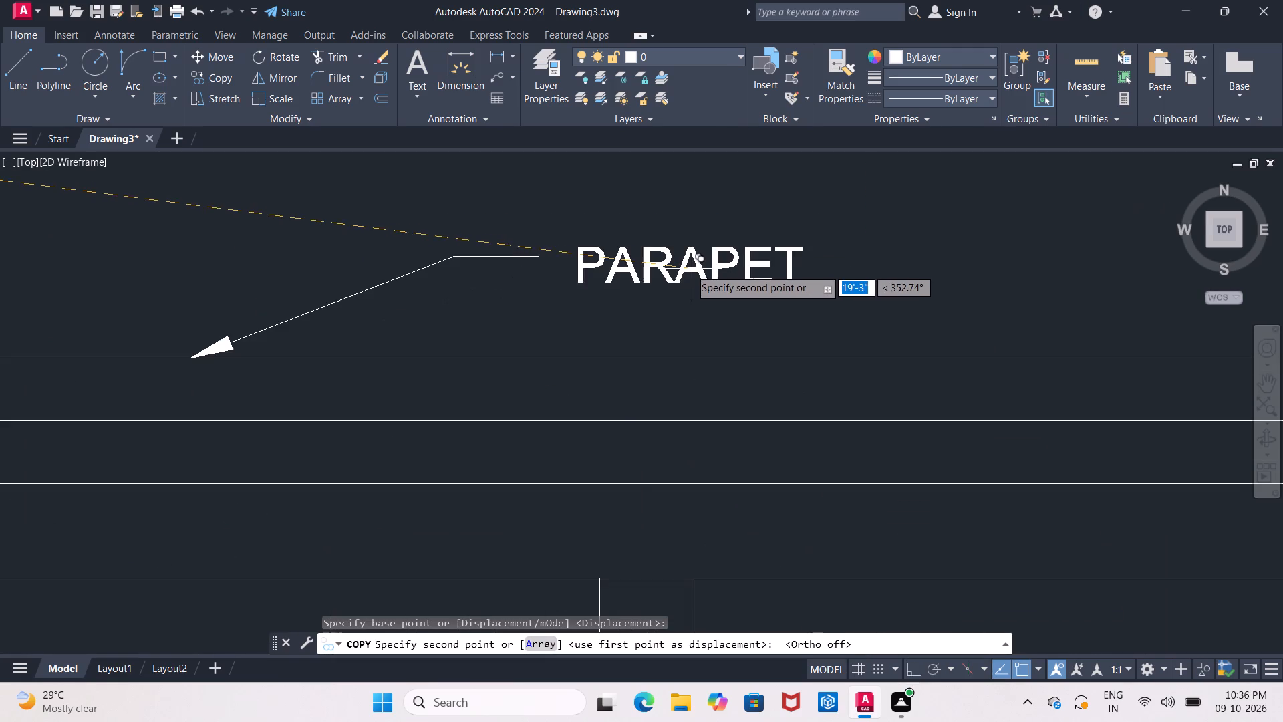
click(662, 258)
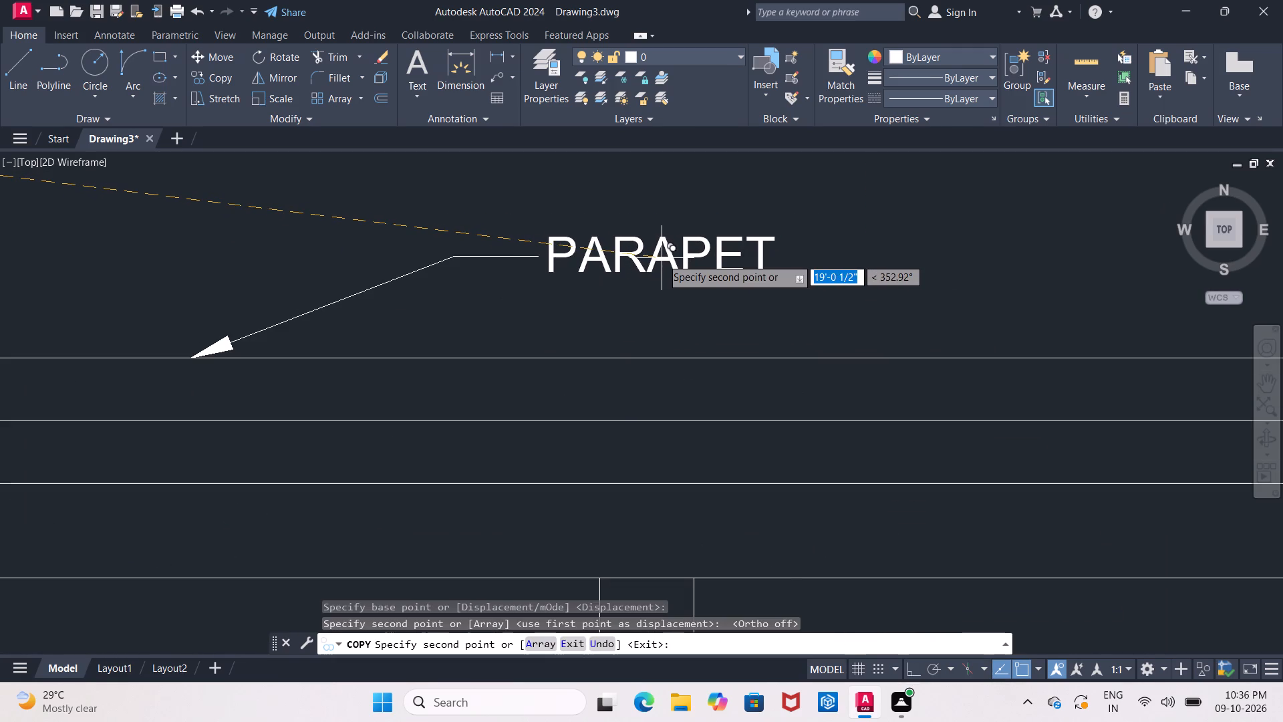
key(Escape)
Reword the copied PARAPET label at the mid-roof leader as RCC ROOF SLAB.
double_click(667, 257)
click(667, 257)
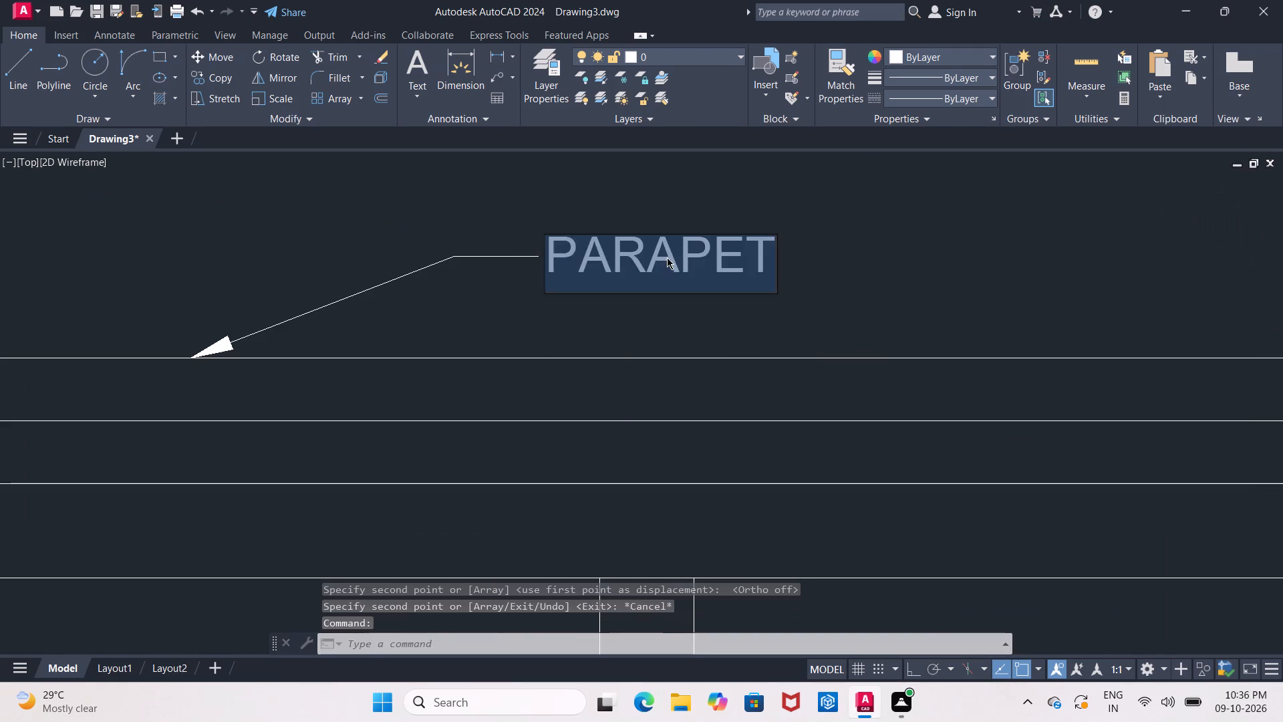
click(760, 264)
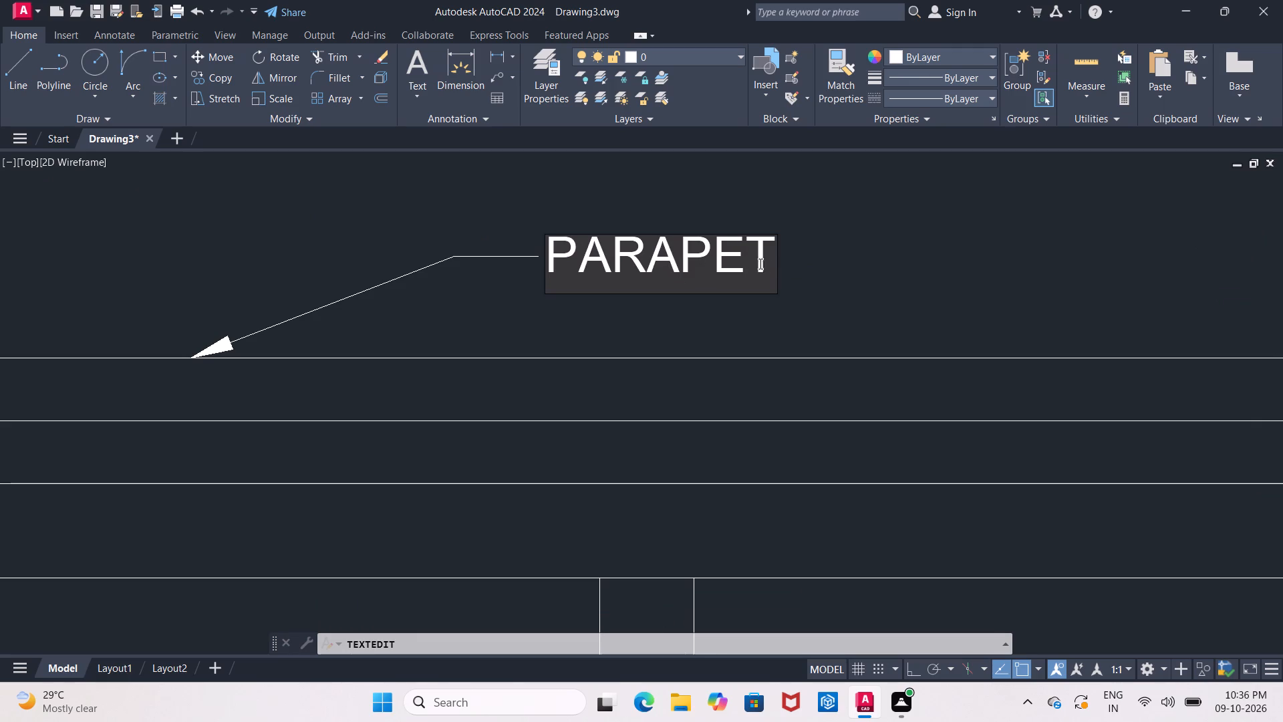
click(770, 263)
key(BackSpace)
key(BackSpace)
key(BackSpace)
key(BackSpace)
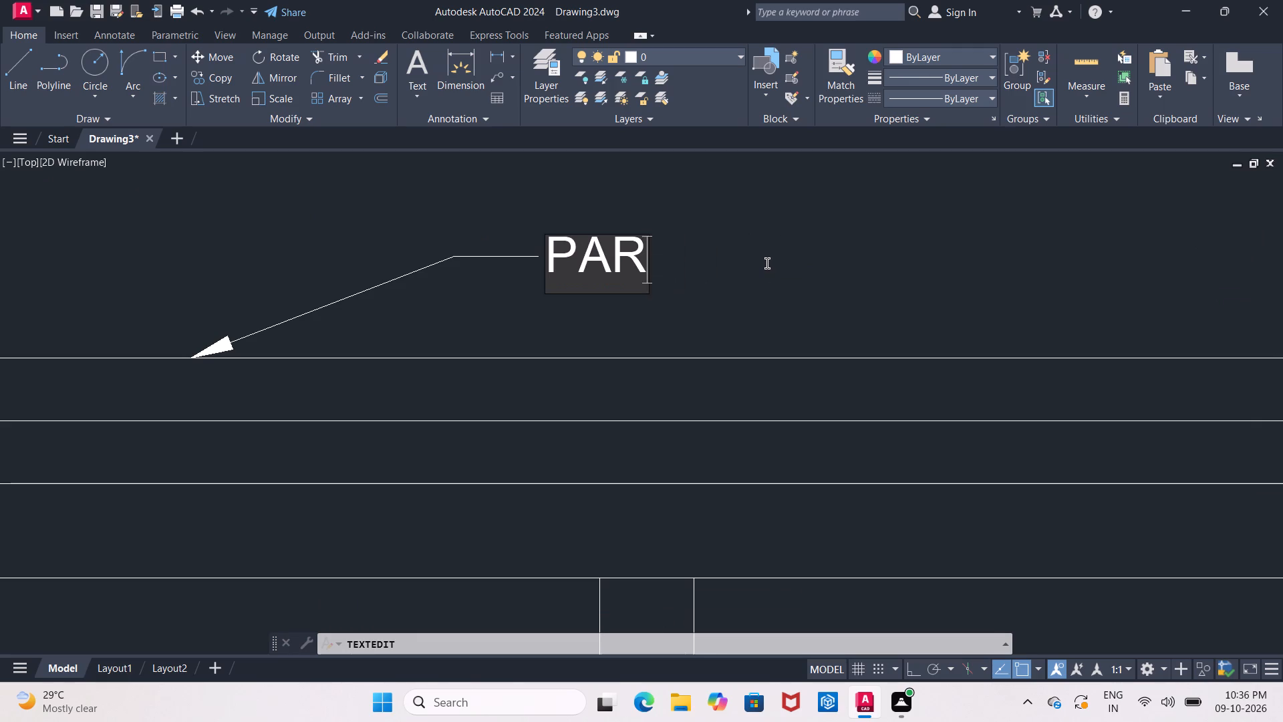
key(BackSpace)
key(BackSpace)
key(BackSpace)
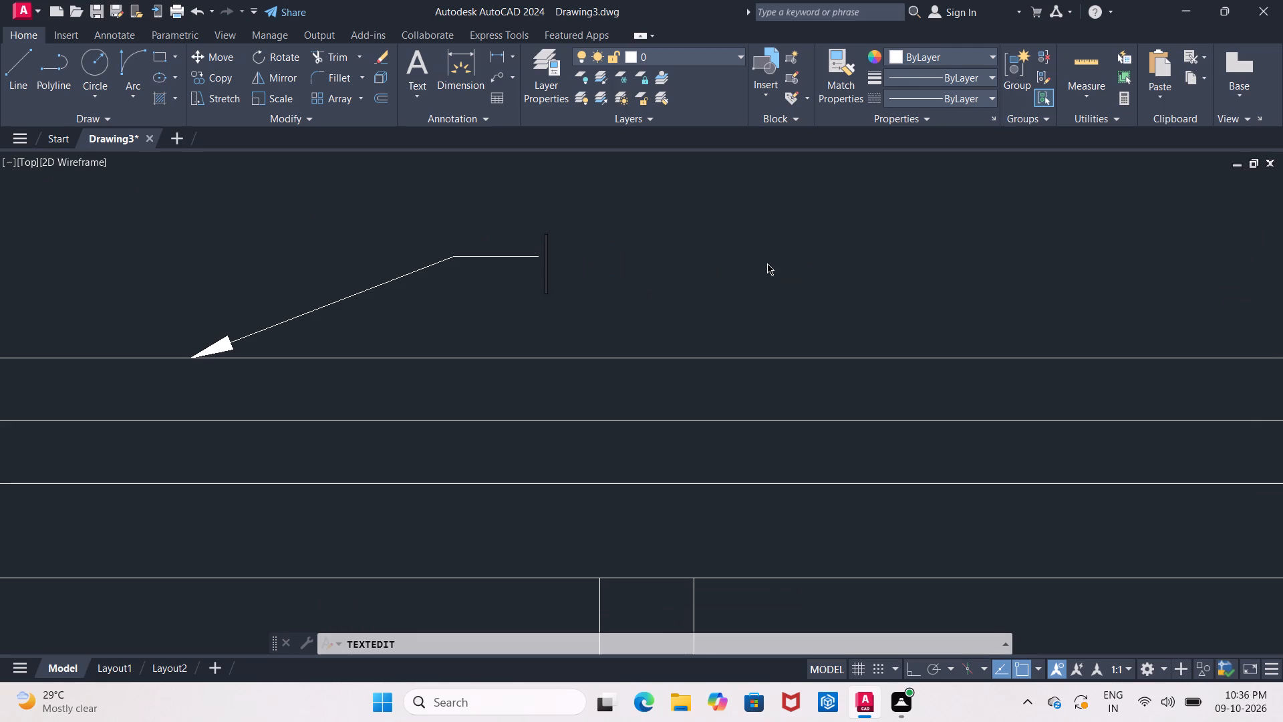
text(RCC)
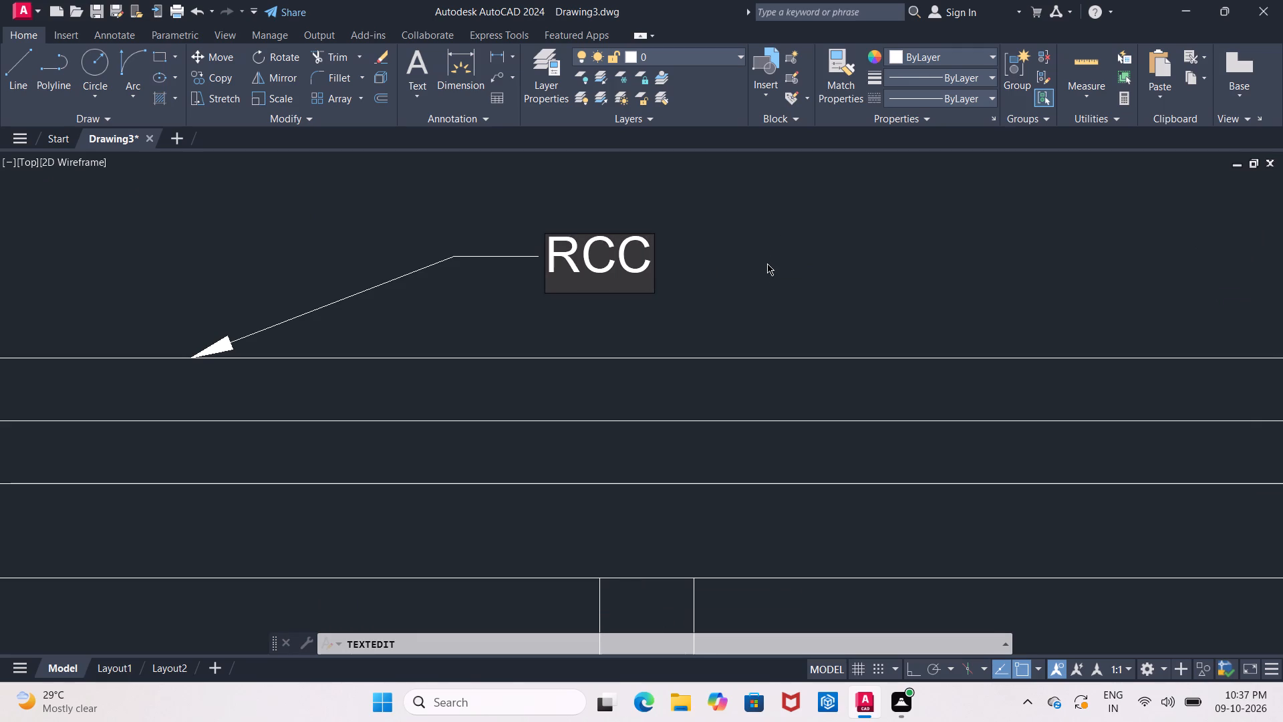
key(space)
text(ROOF SLAB)
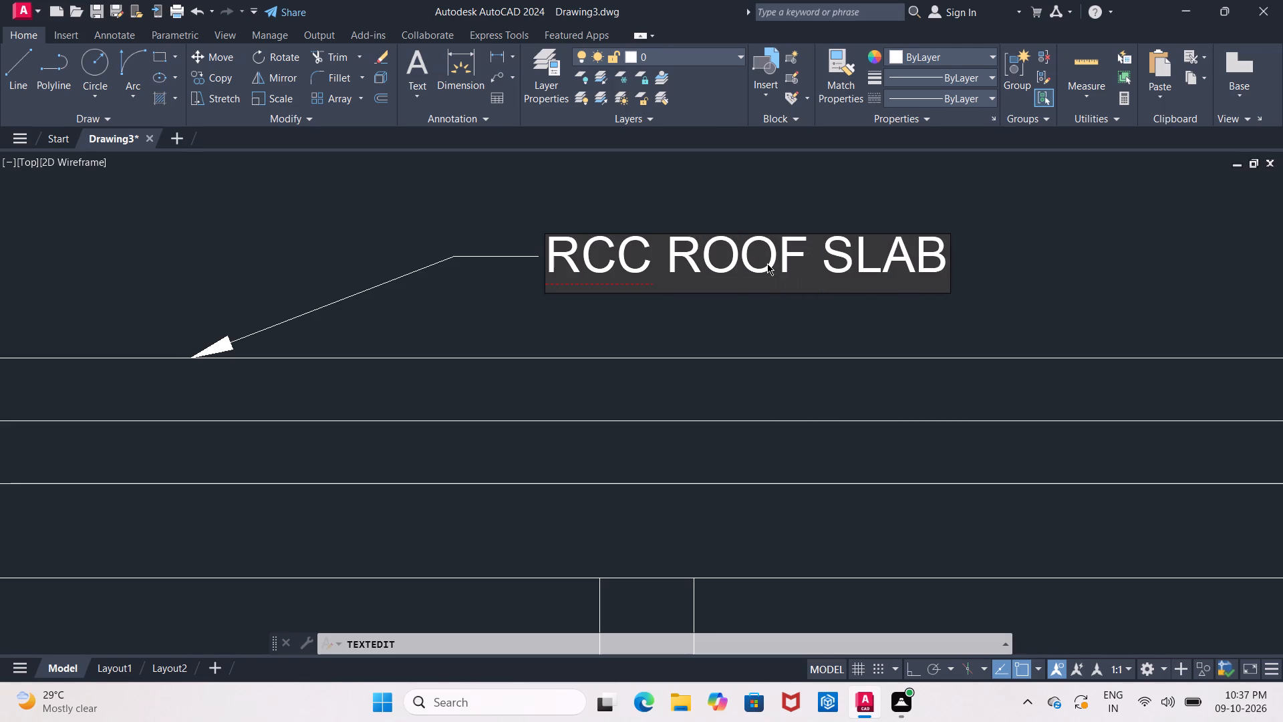
key(Return)
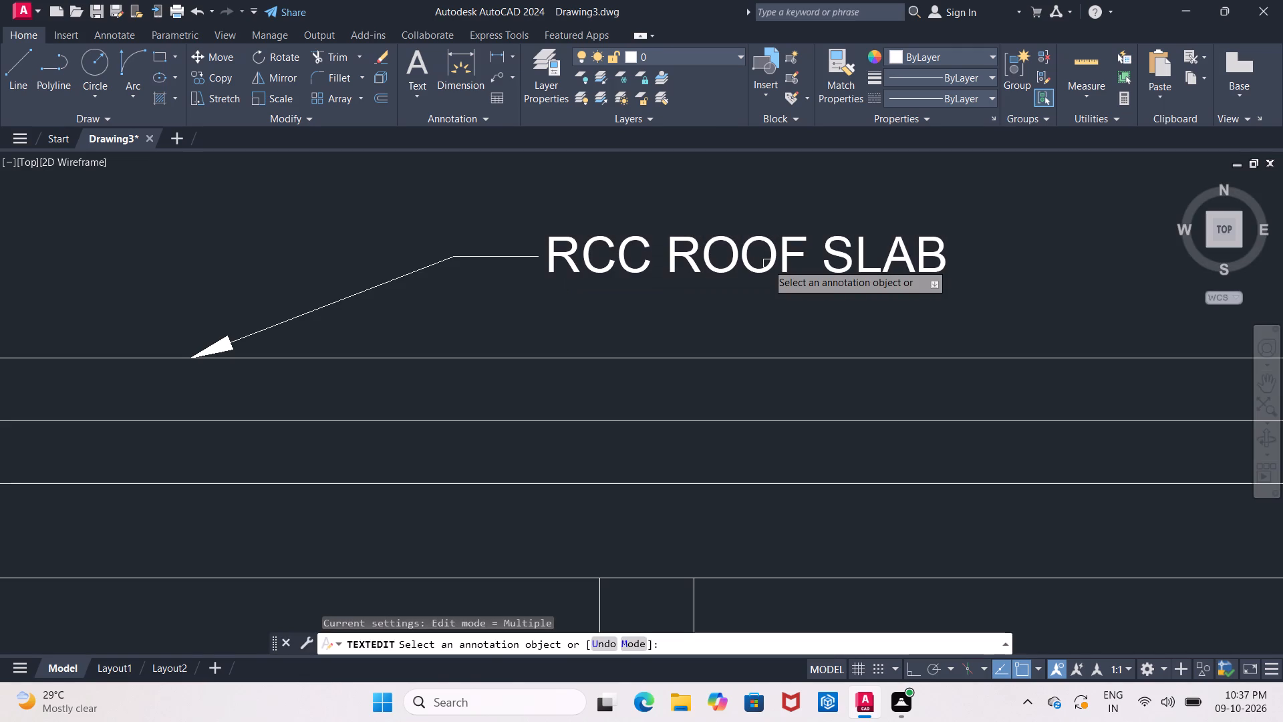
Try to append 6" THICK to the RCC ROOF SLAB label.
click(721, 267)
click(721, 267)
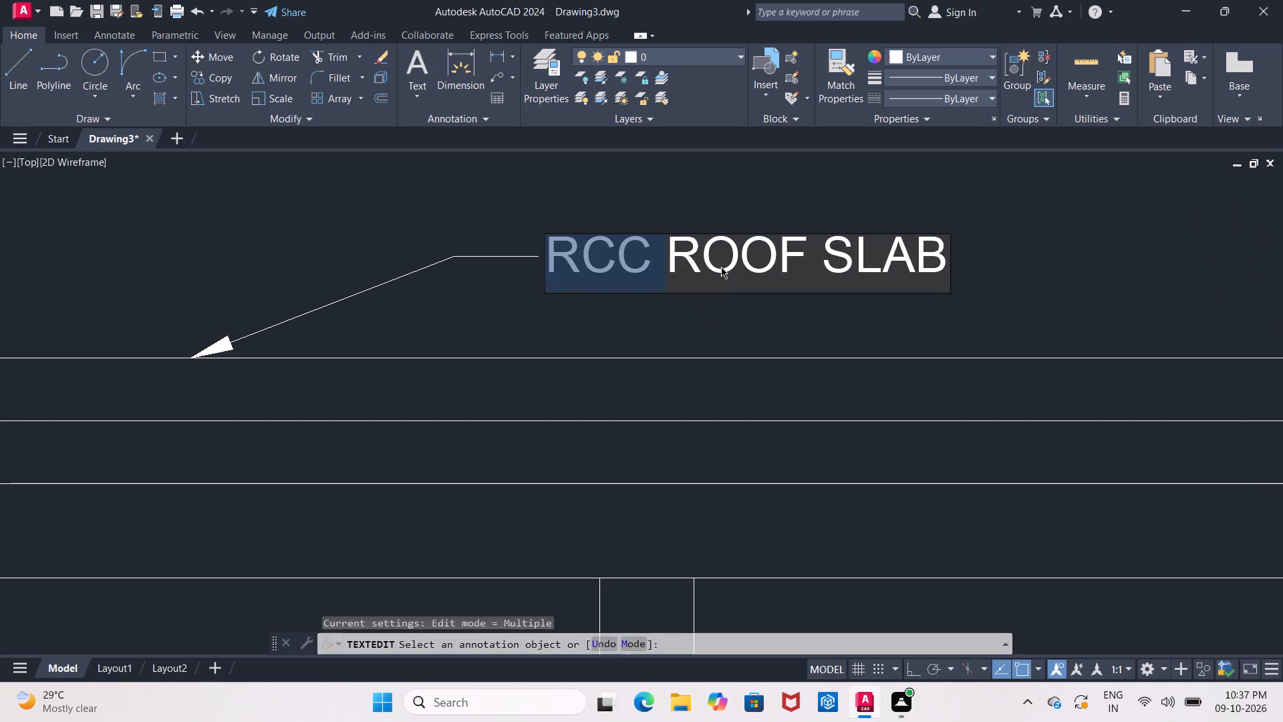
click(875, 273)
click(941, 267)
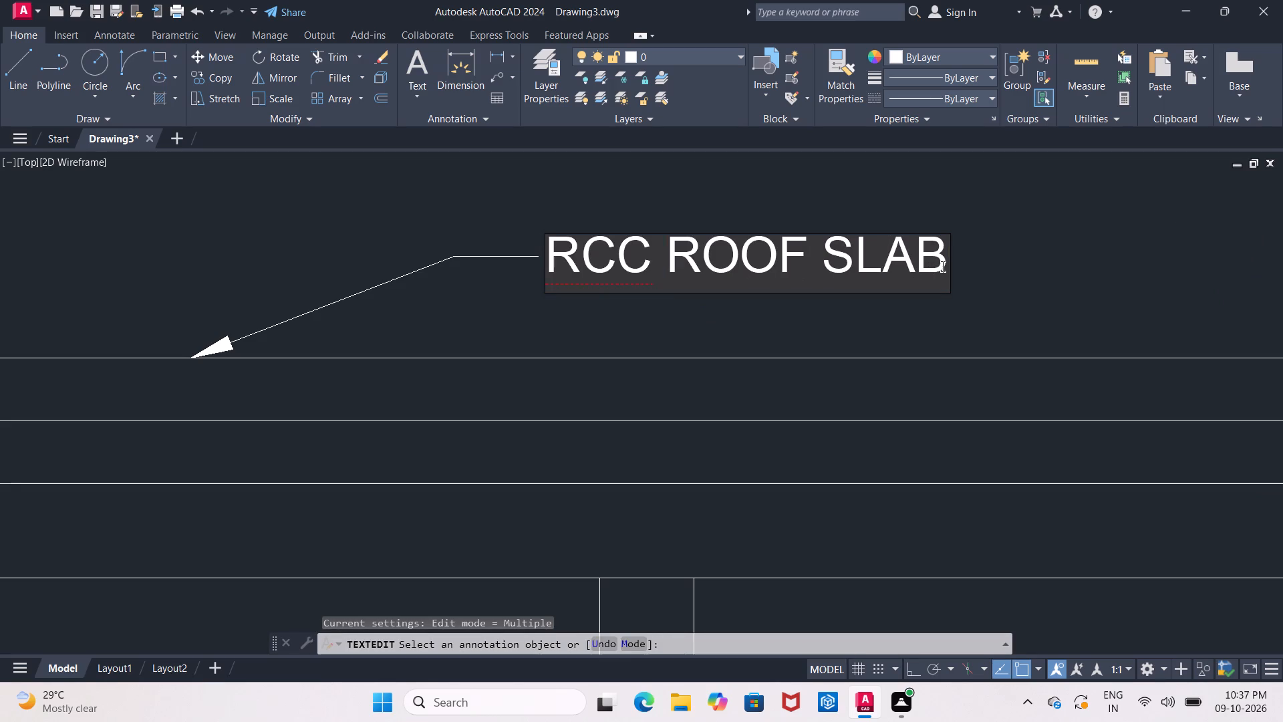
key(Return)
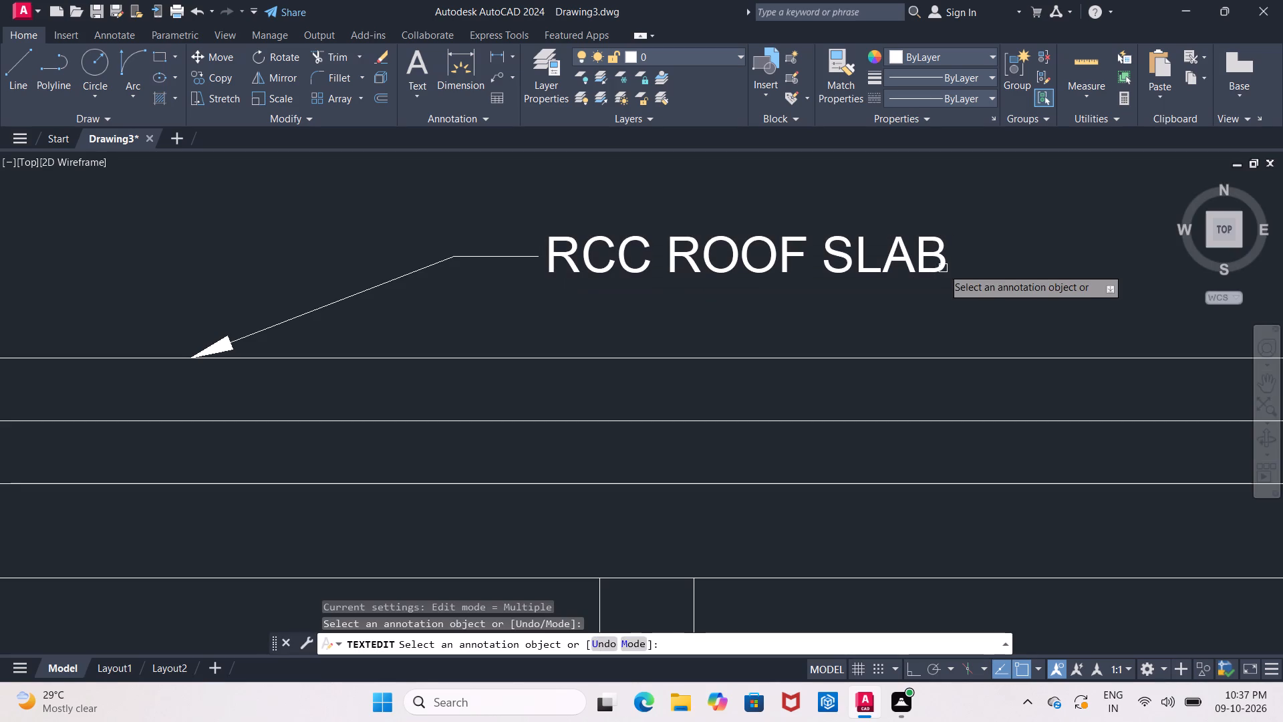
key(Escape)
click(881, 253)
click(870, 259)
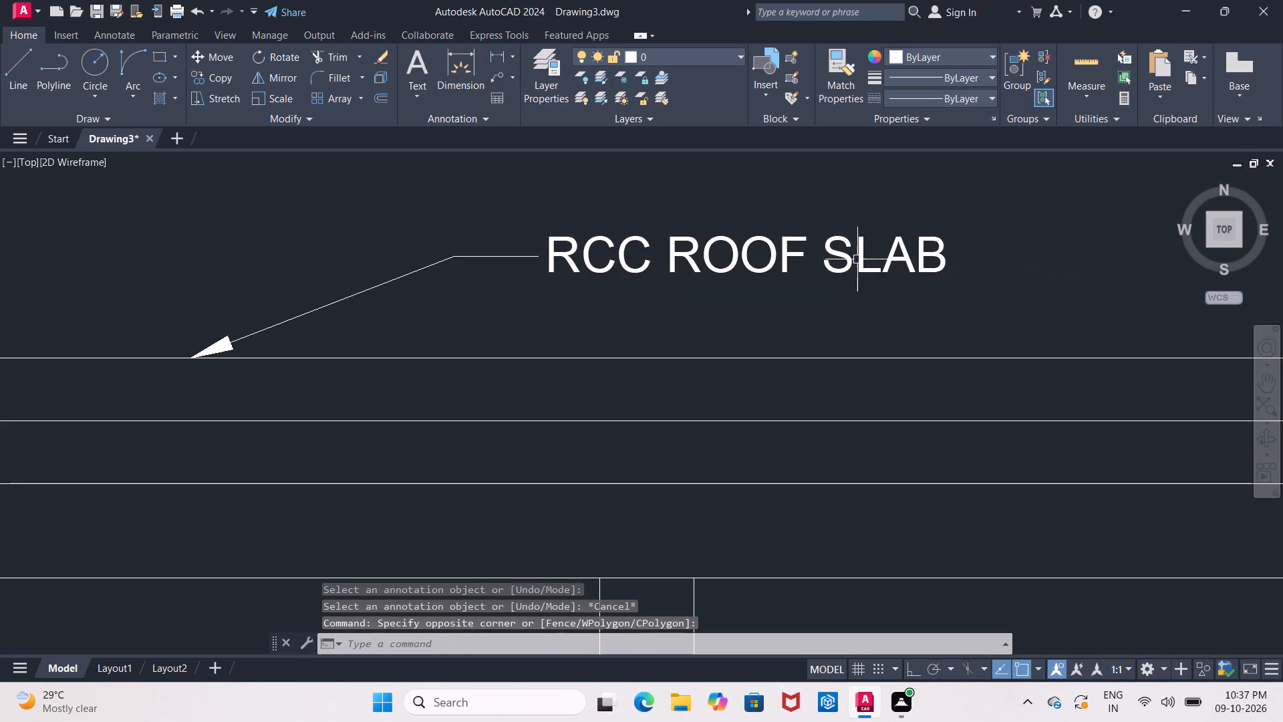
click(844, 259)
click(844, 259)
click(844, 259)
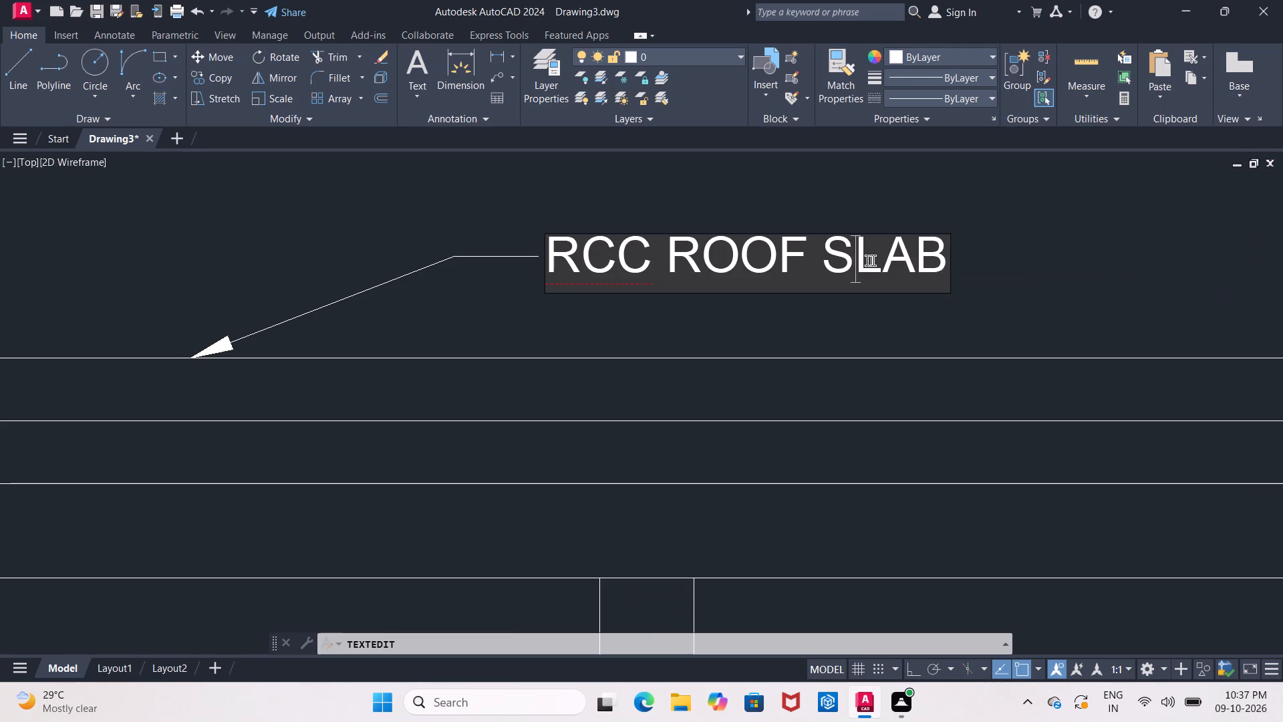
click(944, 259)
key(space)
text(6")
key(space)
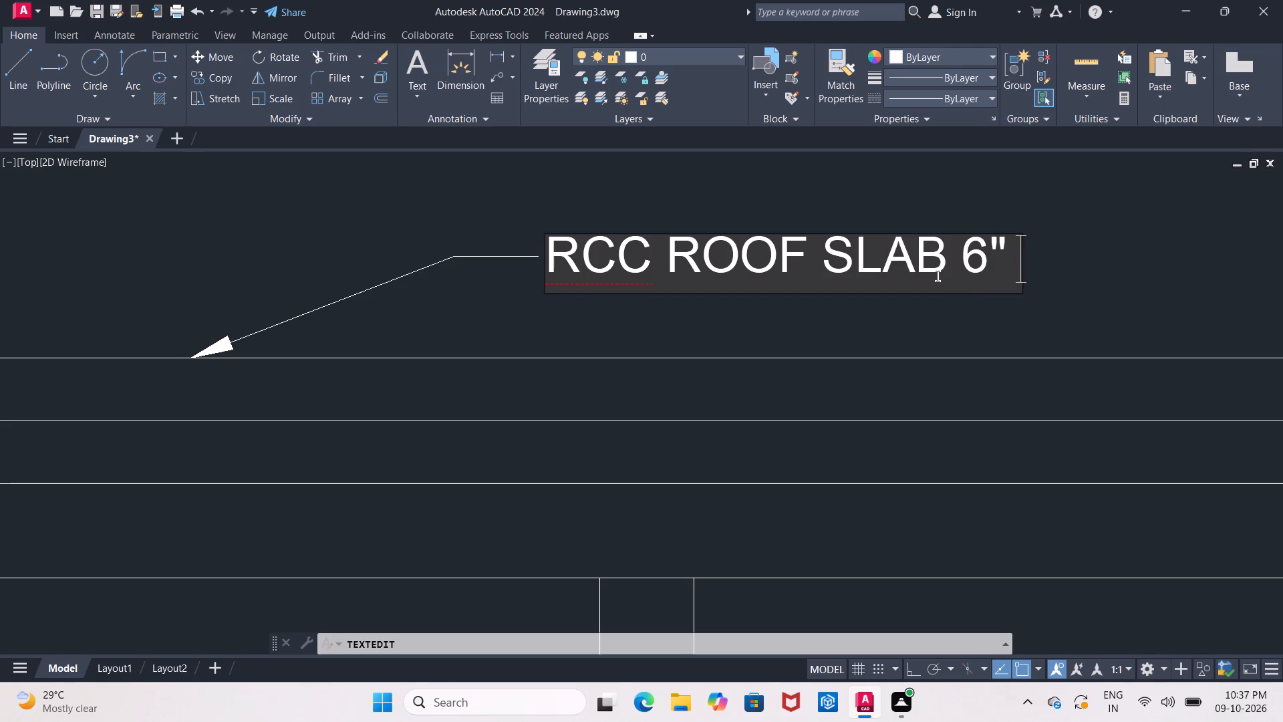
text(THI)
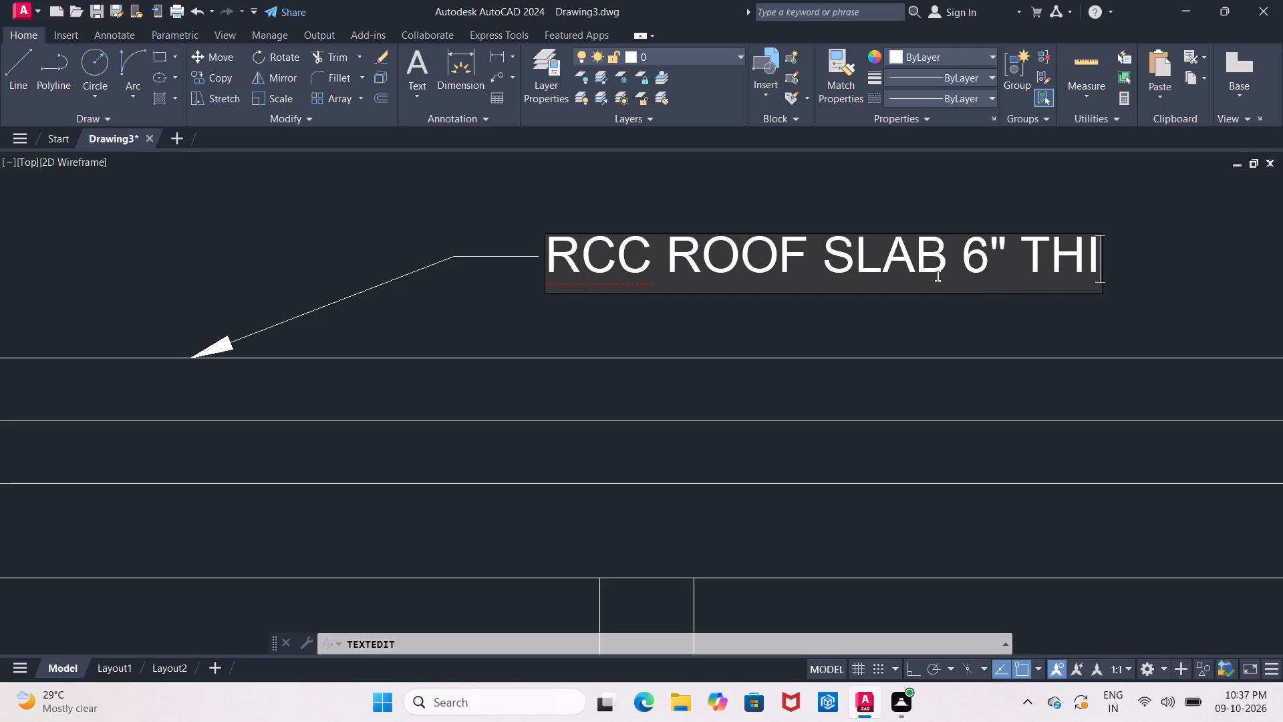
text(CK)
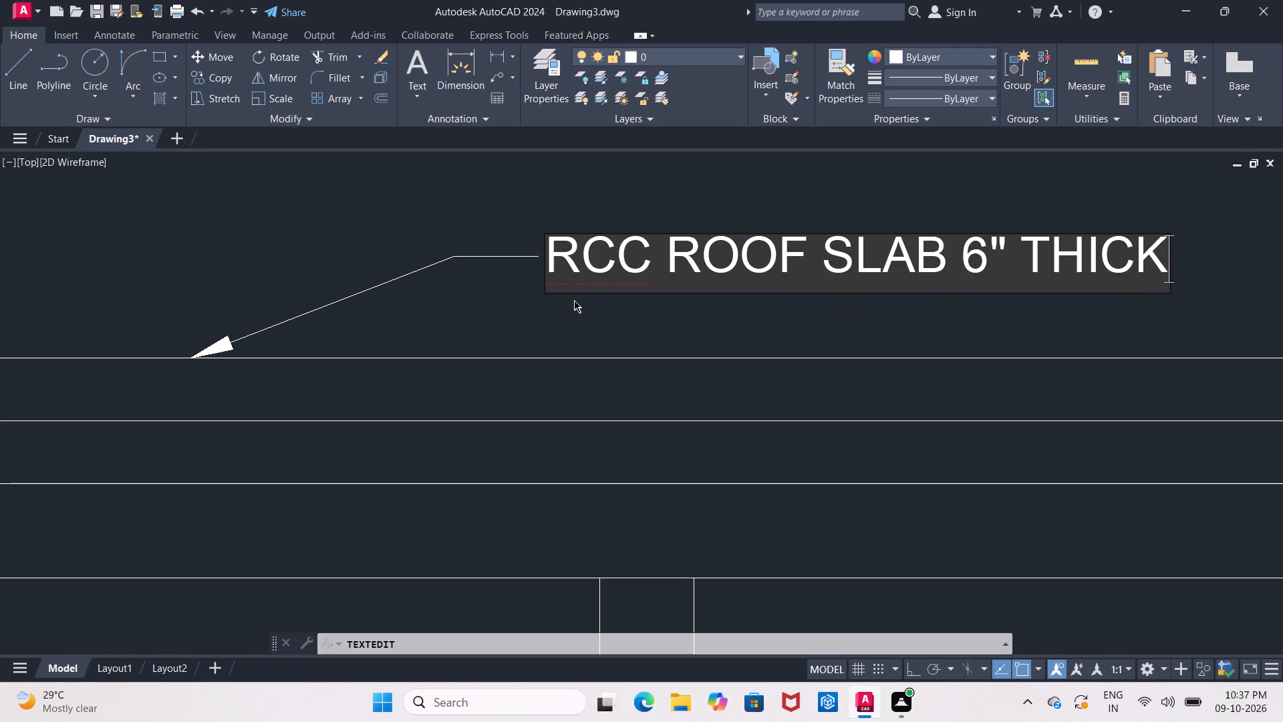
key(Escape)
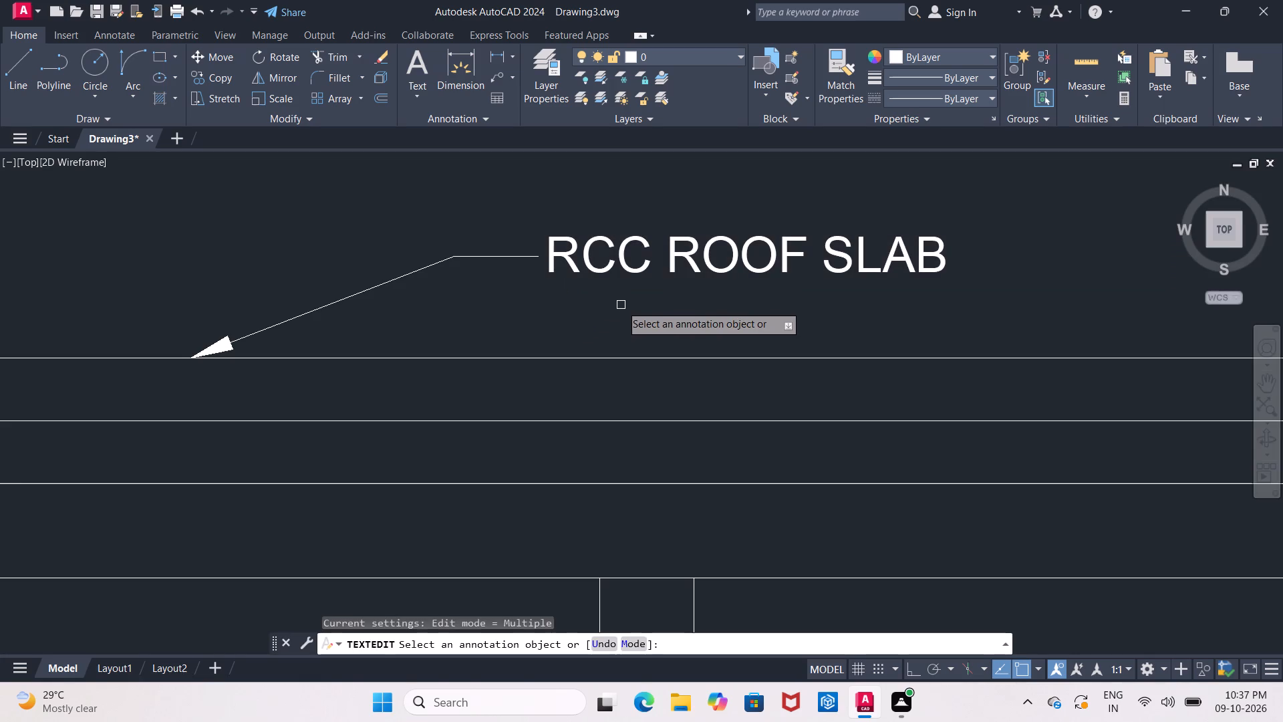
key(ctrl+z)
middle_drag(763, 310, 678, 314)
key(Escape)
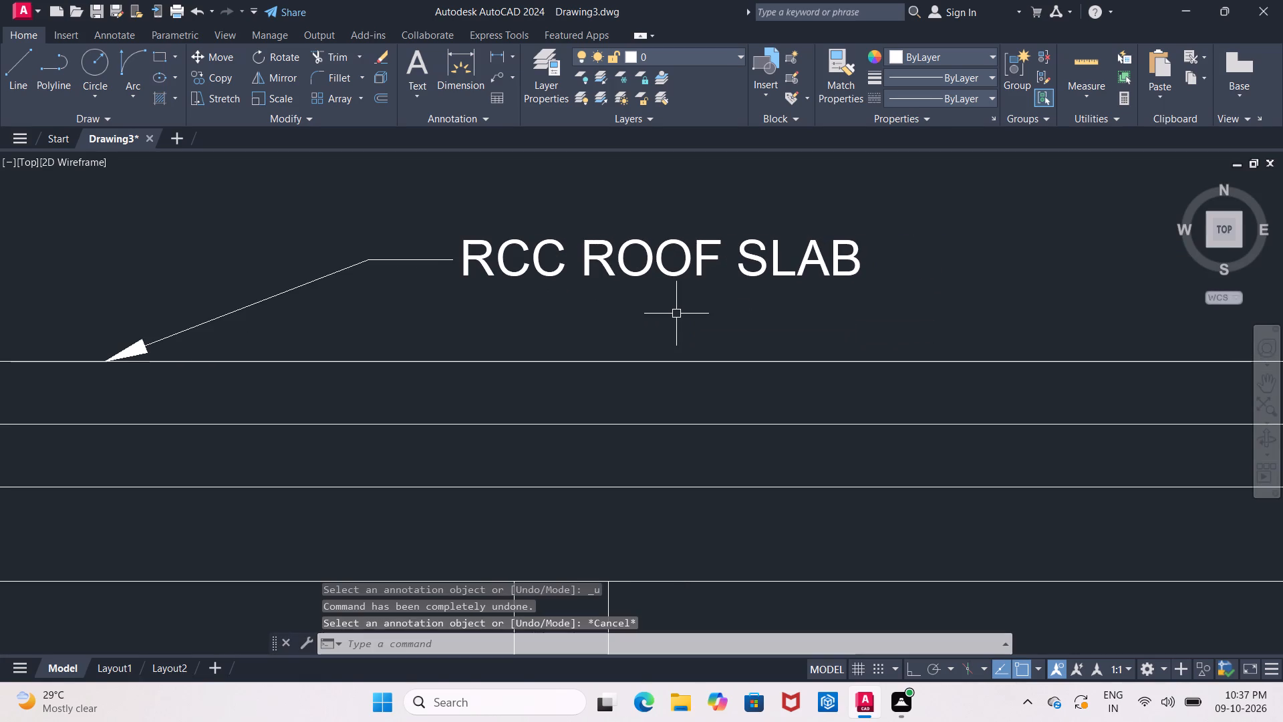
Append 6" SLAB to the mid-roof label so it reads RCC ROOF SLAB 6" SLAB.
double_click(809, 259)
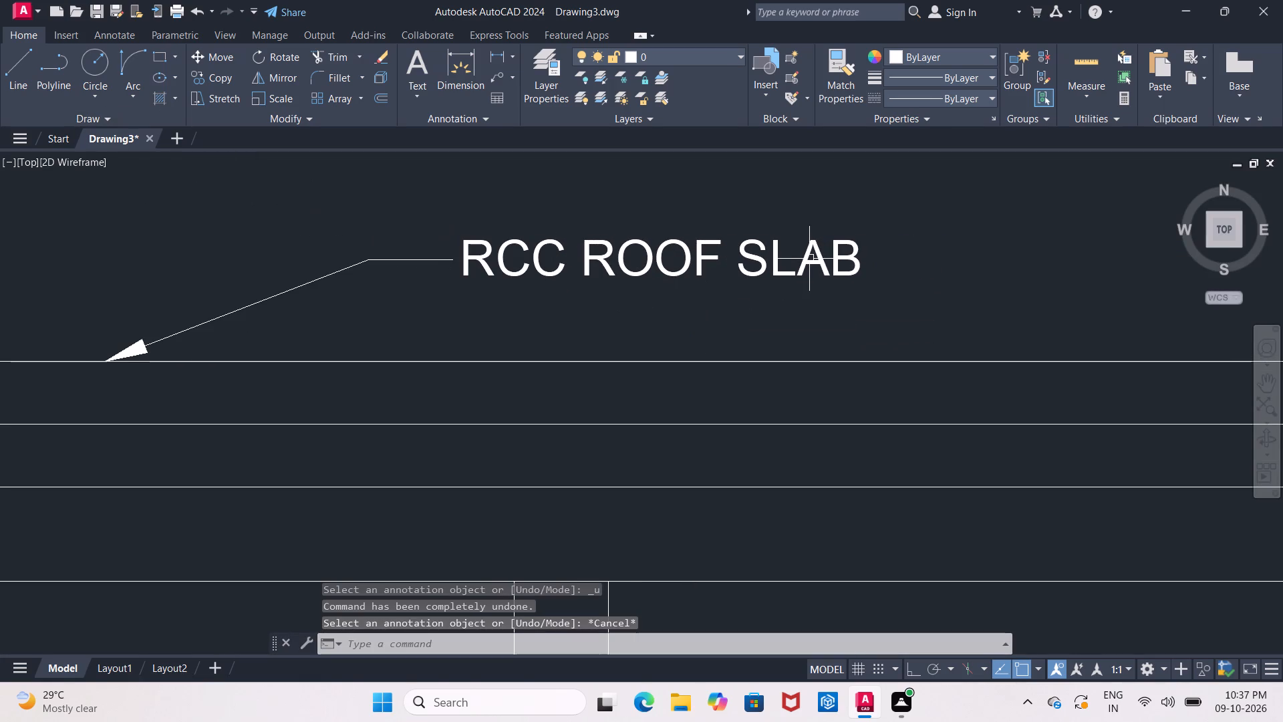
click(861, 260)
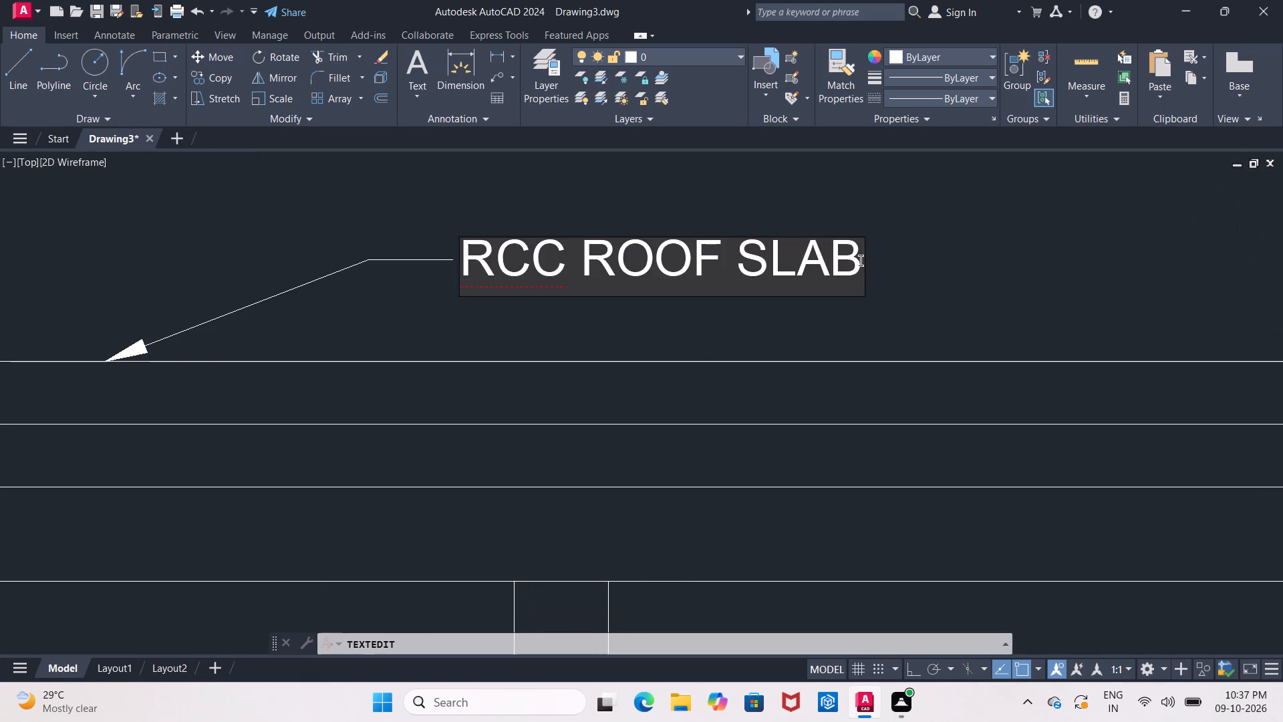
key(space)
text(6")
key(space)
text(SLAB)
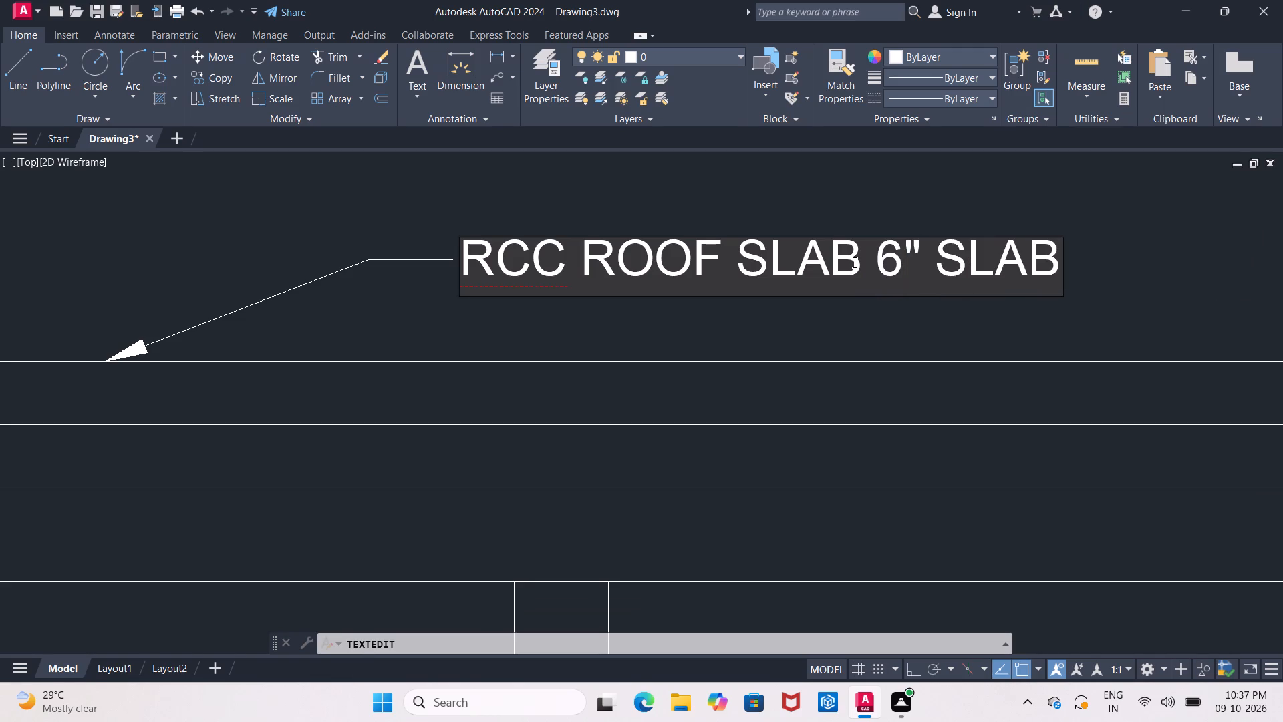
double_click(1161, 284)
Add a vertical linear dimension from the ground line to the footing base, placing its line just beyond the rightmost footing.
scroll(1159, 283, down, 2)
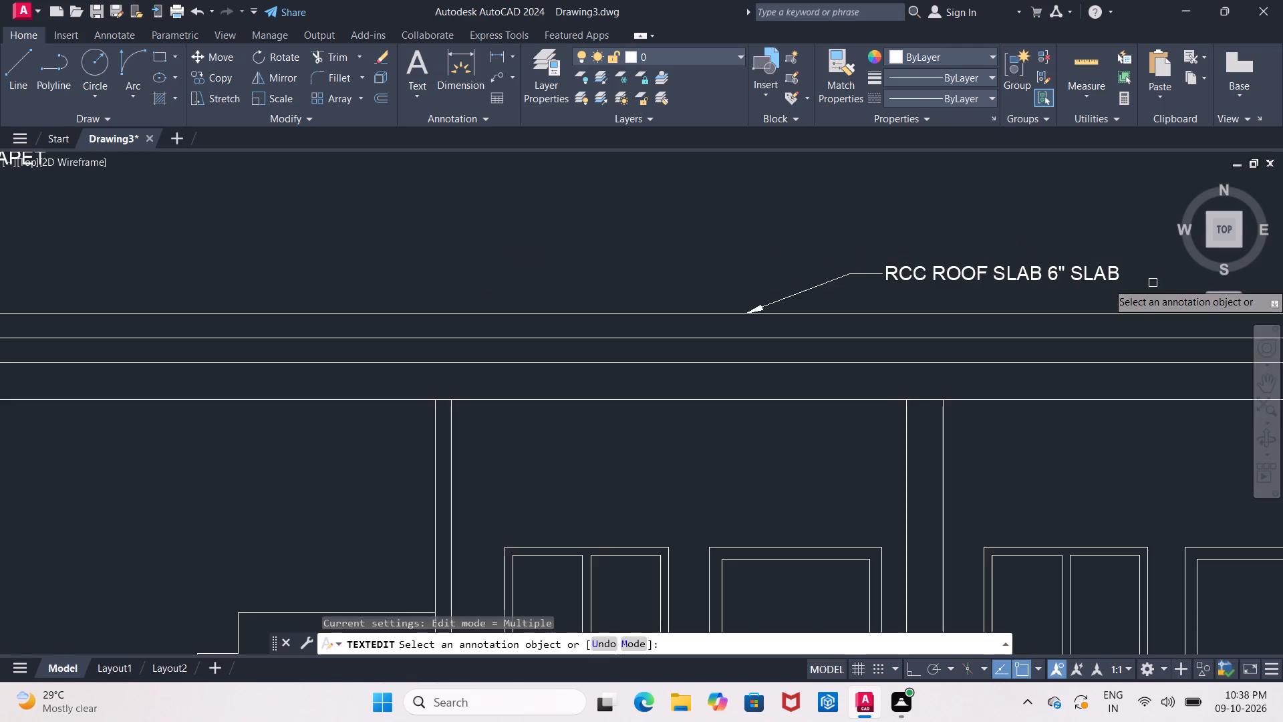
middle_drag(1147, 284, 780, 234)
scroll(789, 234, down, 1)
middle_drag(804, 239, 804, 267)
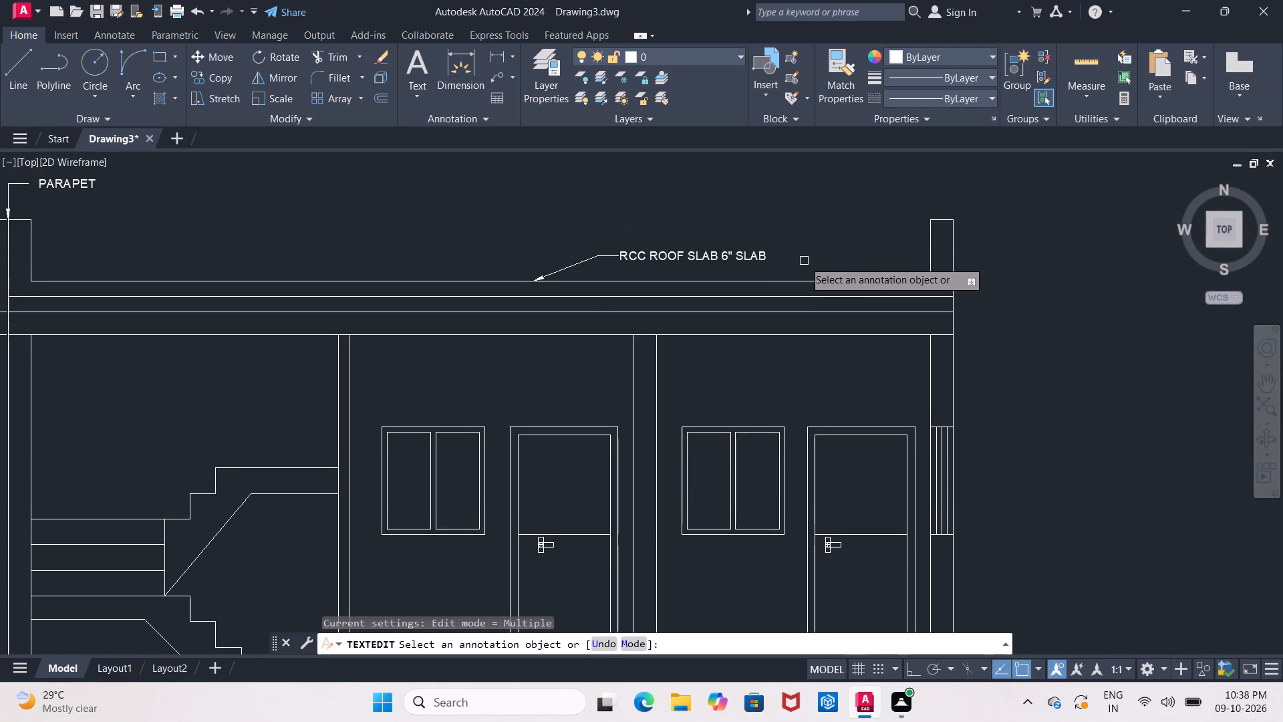
middle_drag(821, 259, 892, 260)
middle_drag(588, 220, 594, 172)
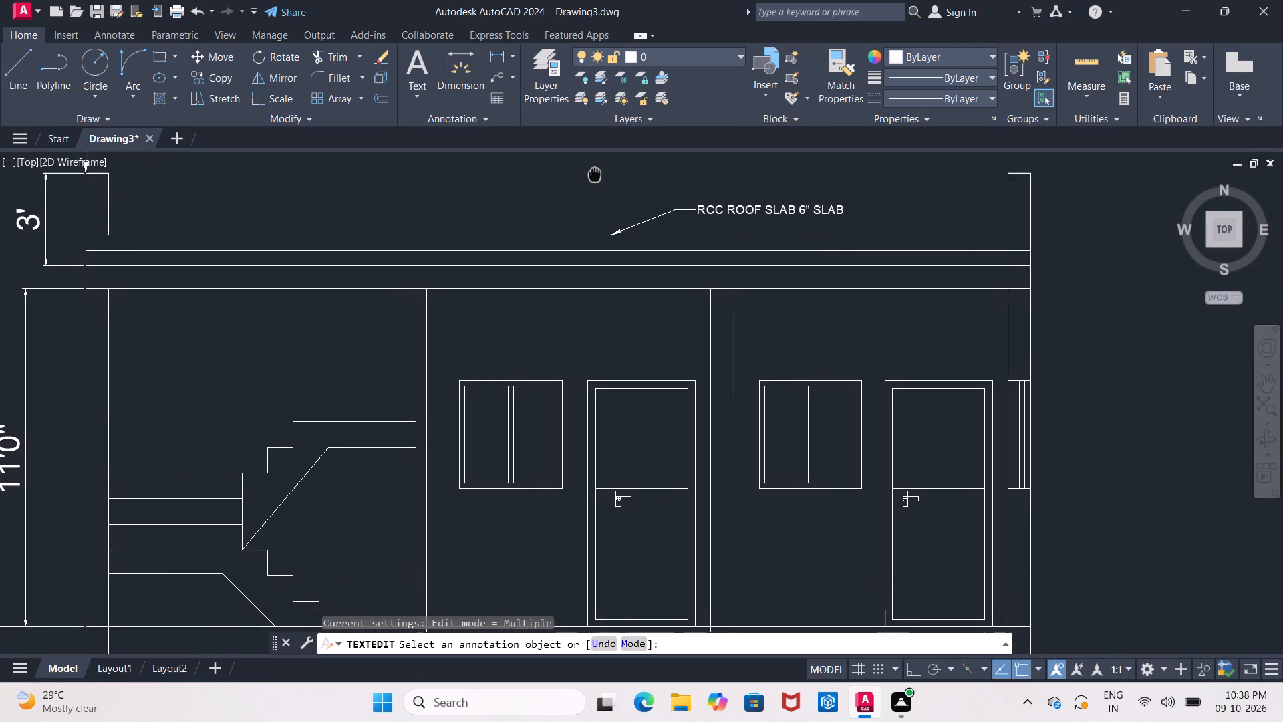
middle_drag(594, 172, 545, 166)
middle_drag(710, 360, 676, 288)
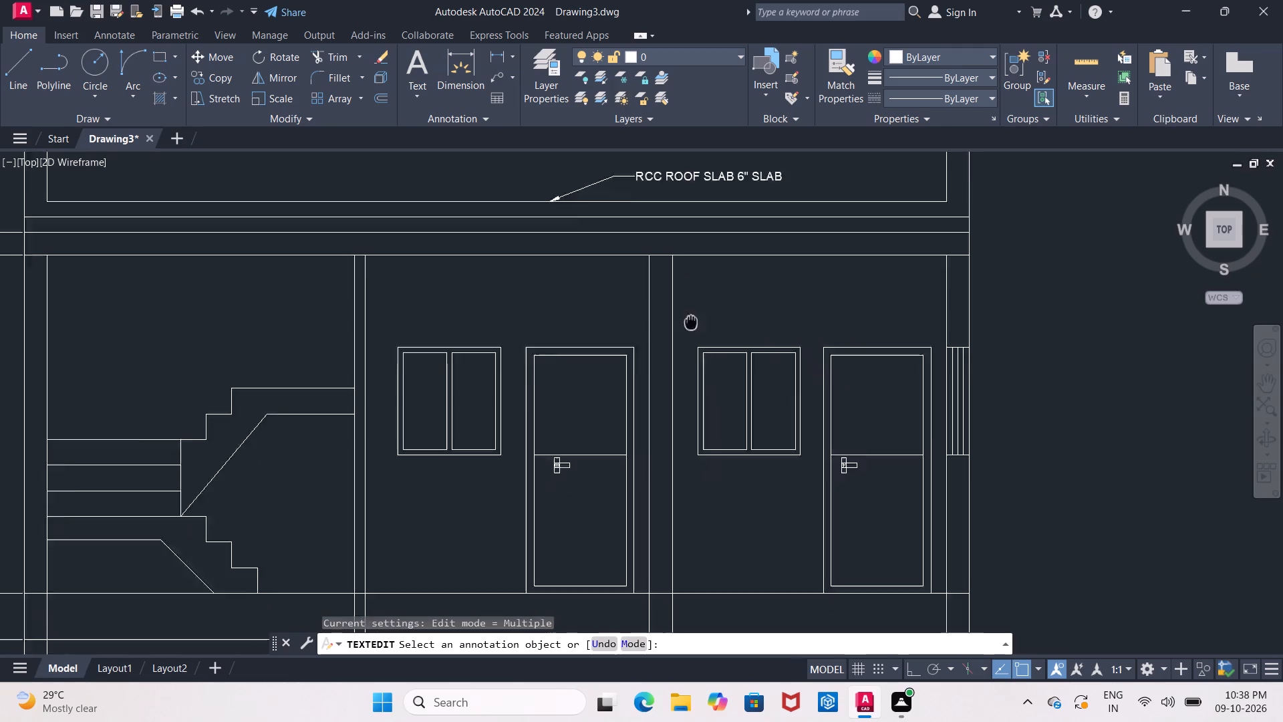
middle_drag(676, 288, 623, 114)
middle_drag(711, 407, 719, 342)
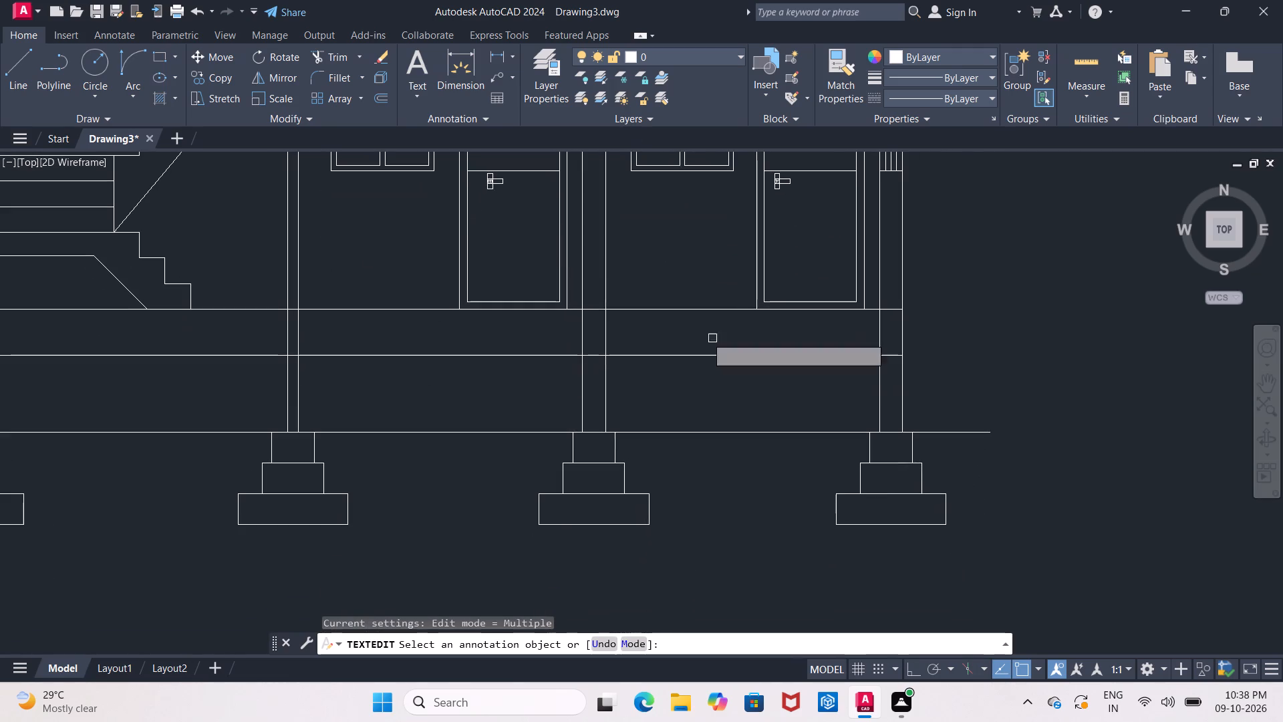
click(490, 59)
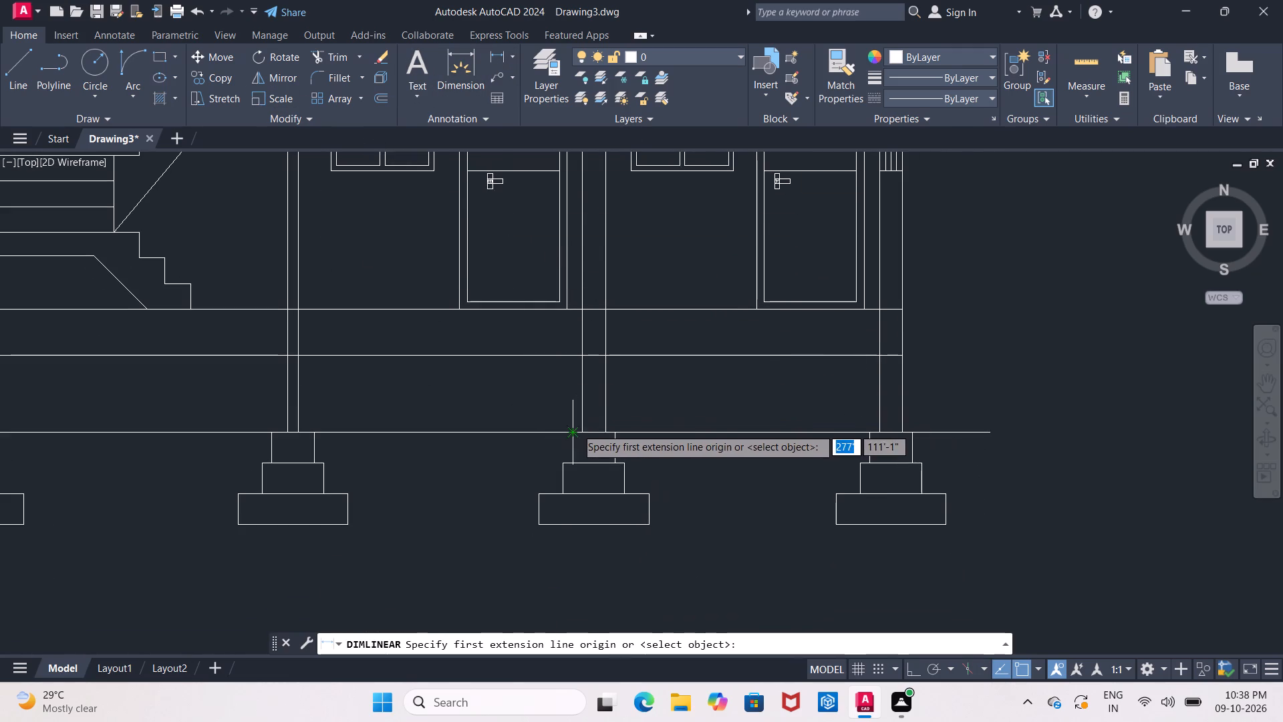
click(573, 432)
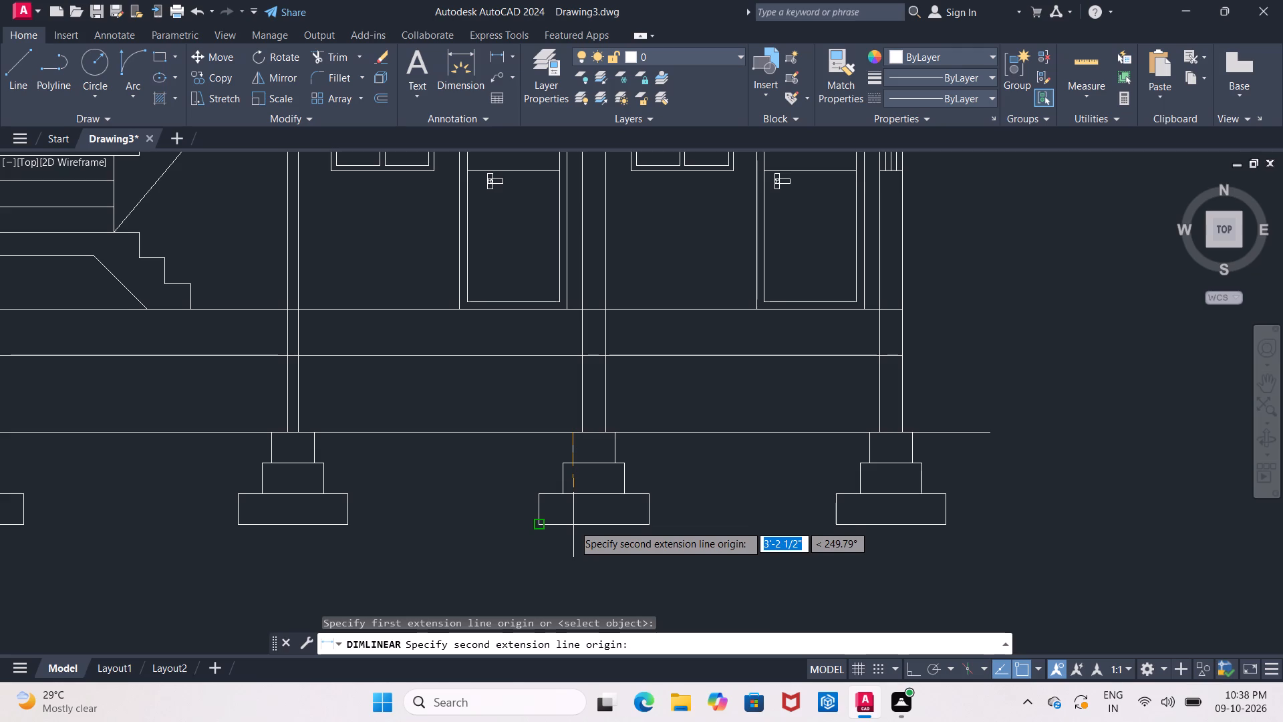
click(573, 525)
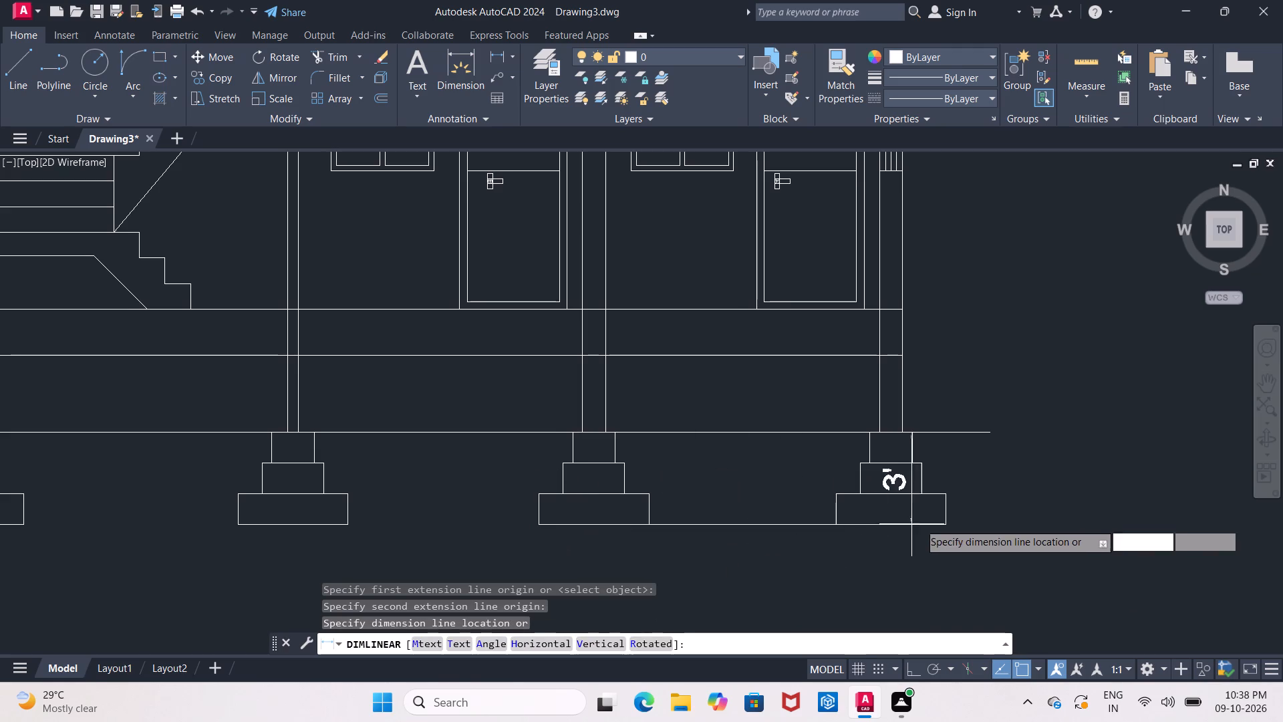
click(1010, 513)
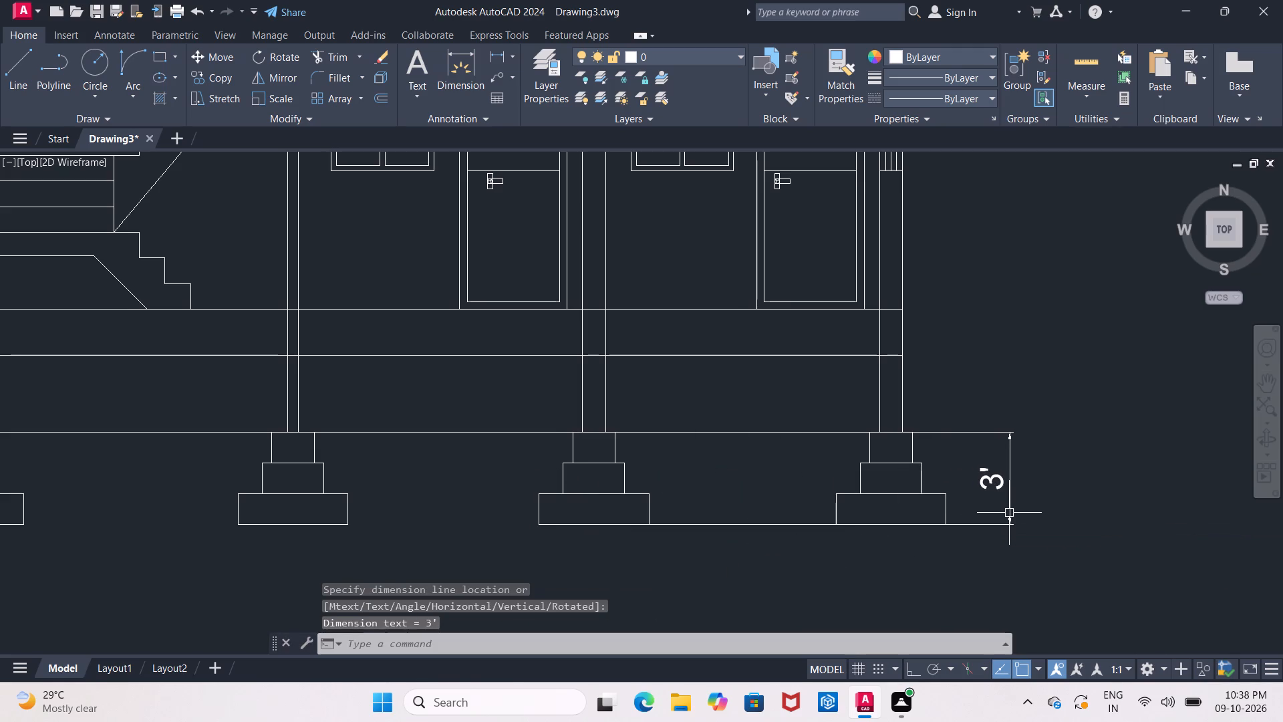
key(Escape)
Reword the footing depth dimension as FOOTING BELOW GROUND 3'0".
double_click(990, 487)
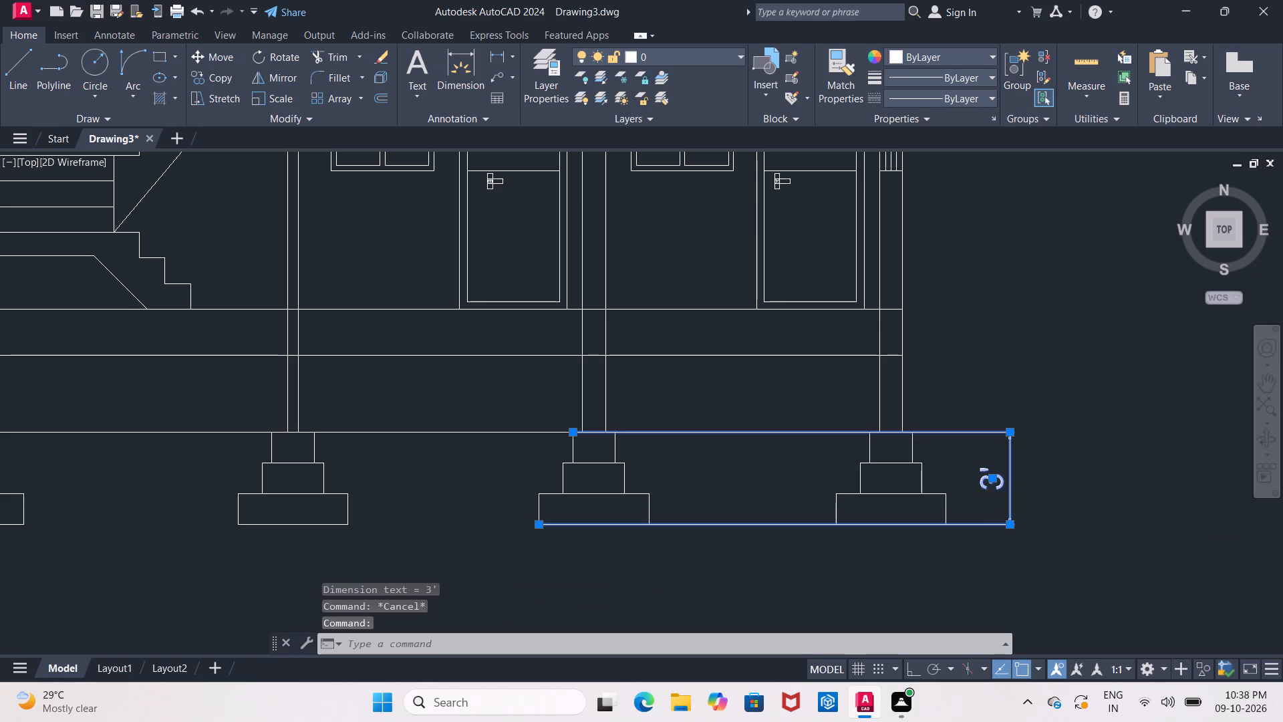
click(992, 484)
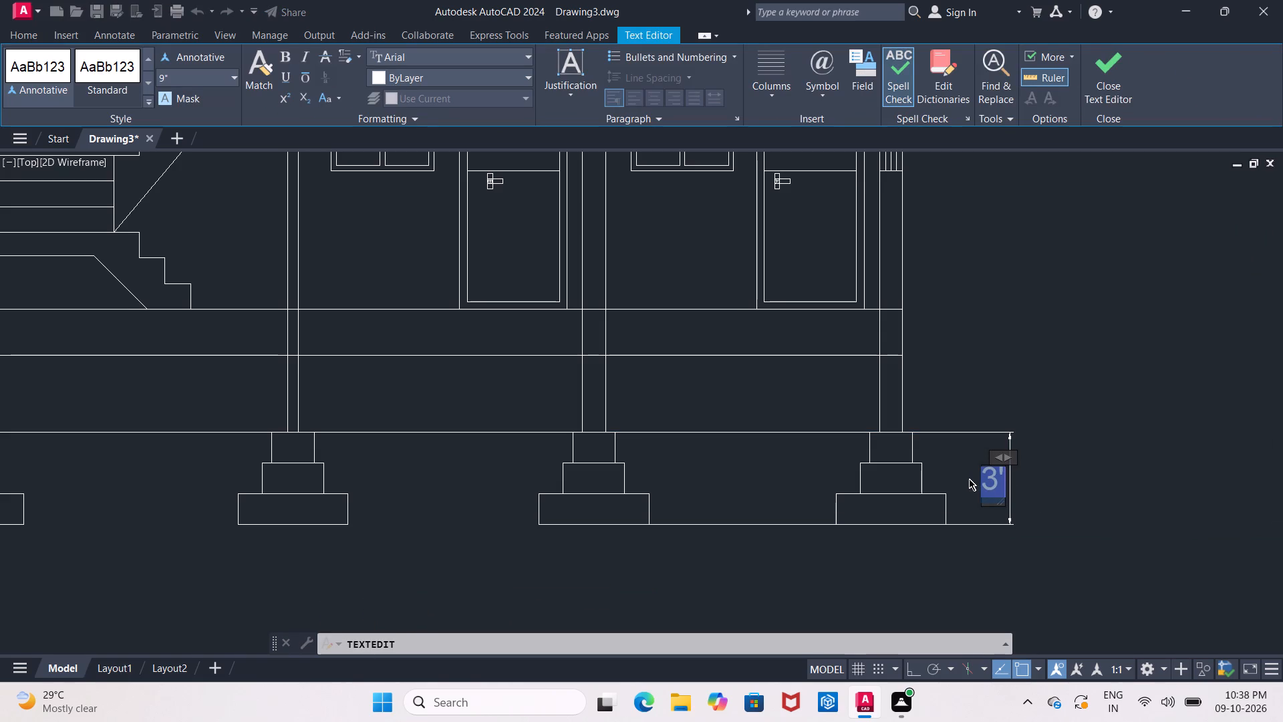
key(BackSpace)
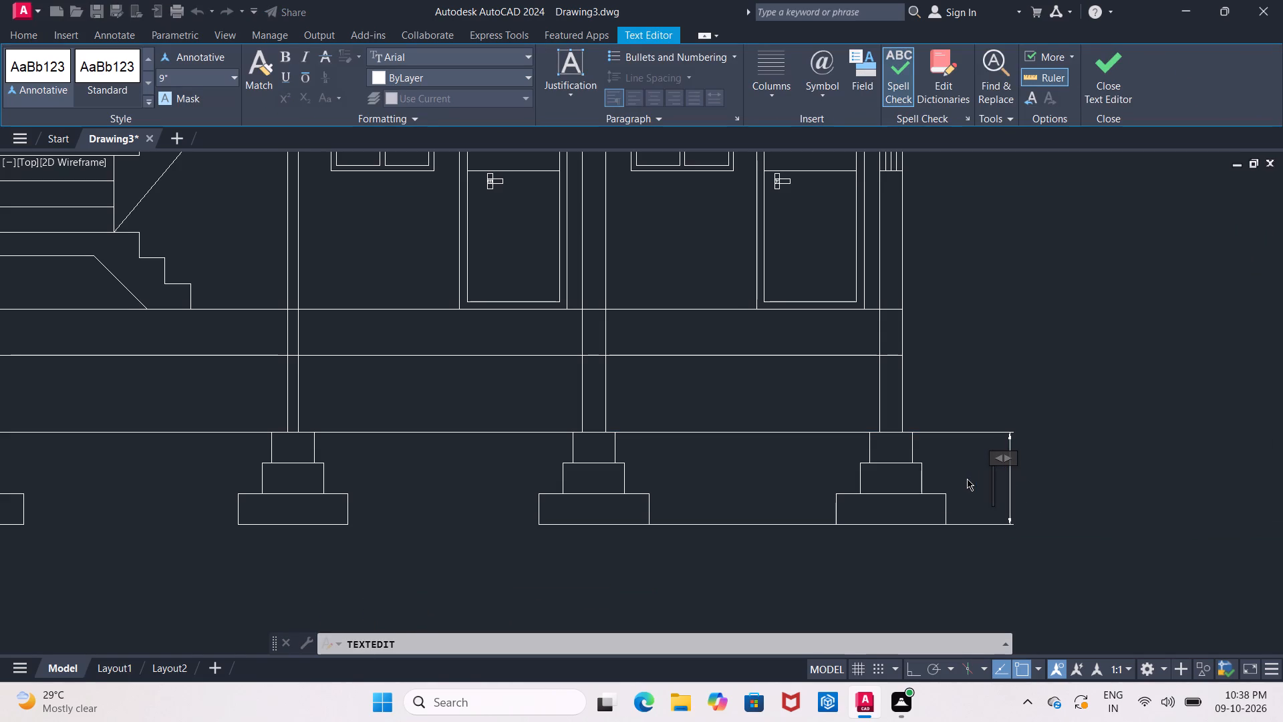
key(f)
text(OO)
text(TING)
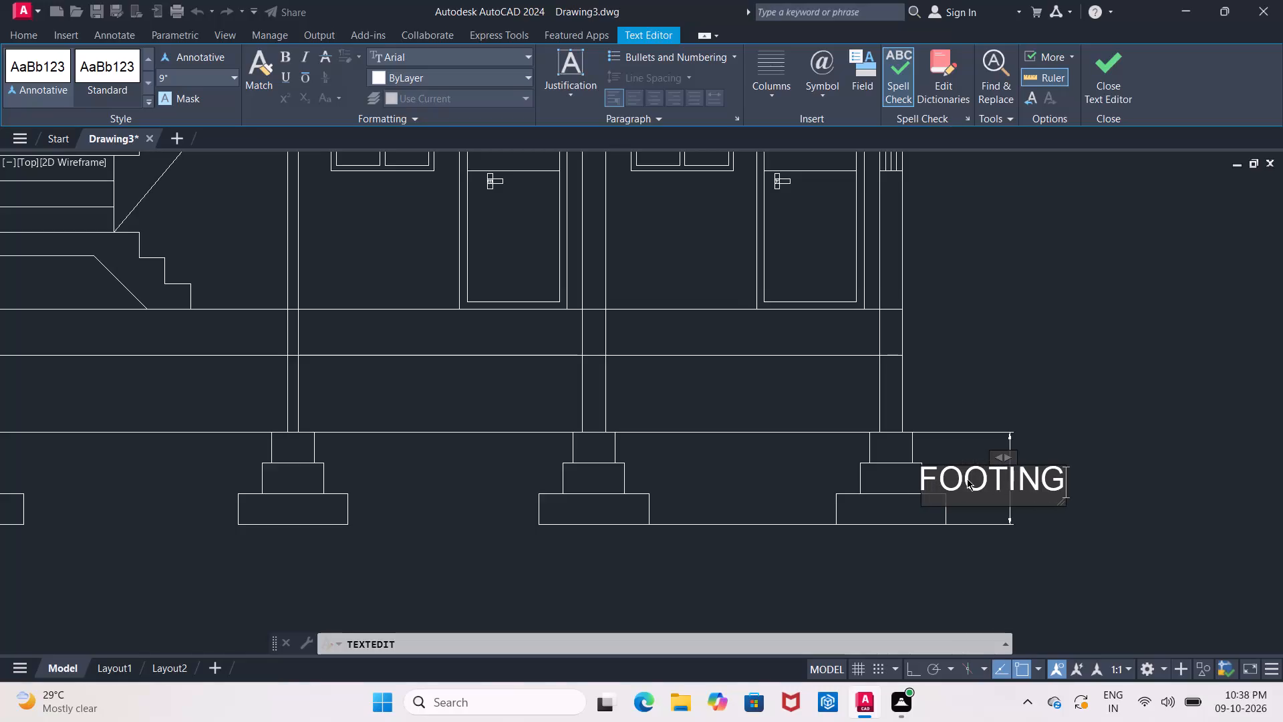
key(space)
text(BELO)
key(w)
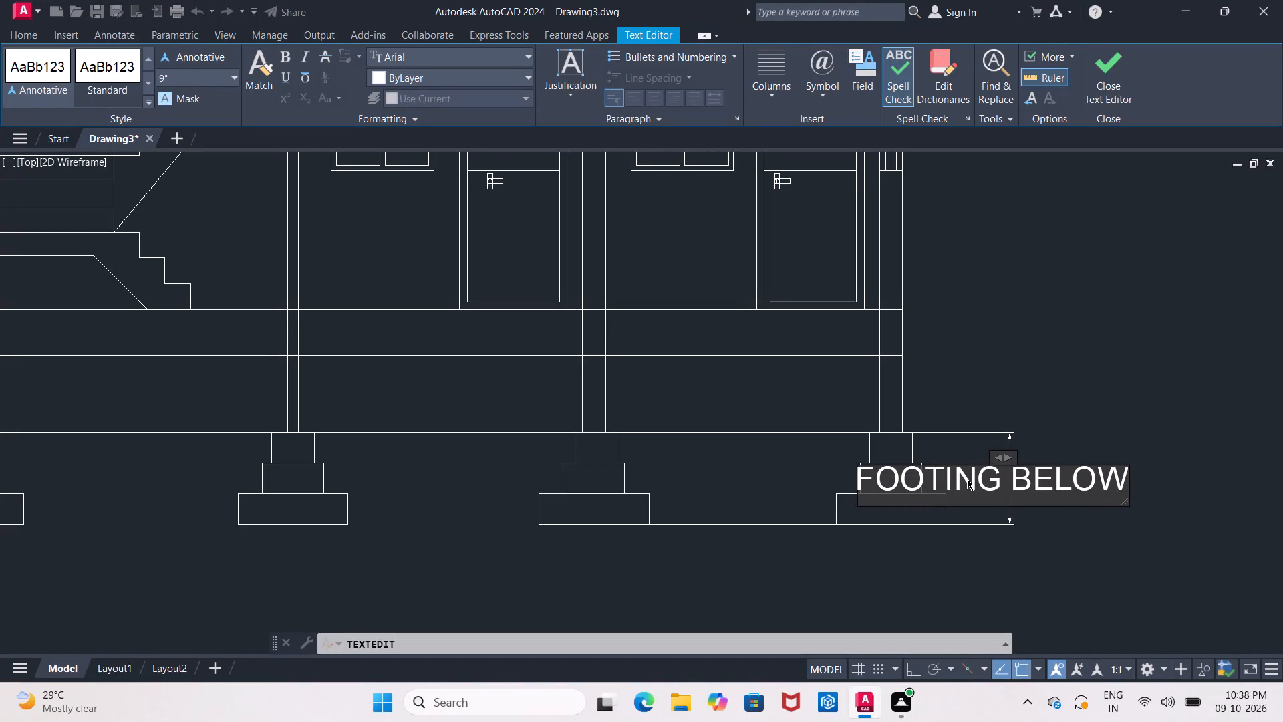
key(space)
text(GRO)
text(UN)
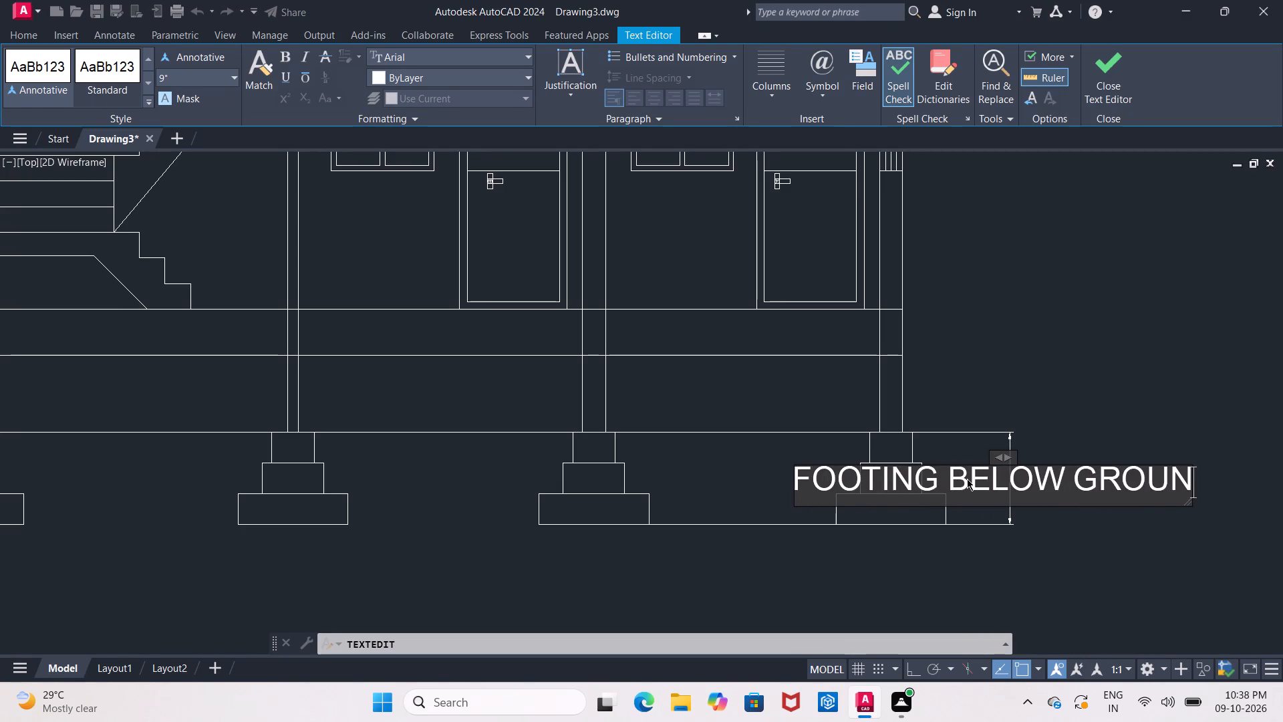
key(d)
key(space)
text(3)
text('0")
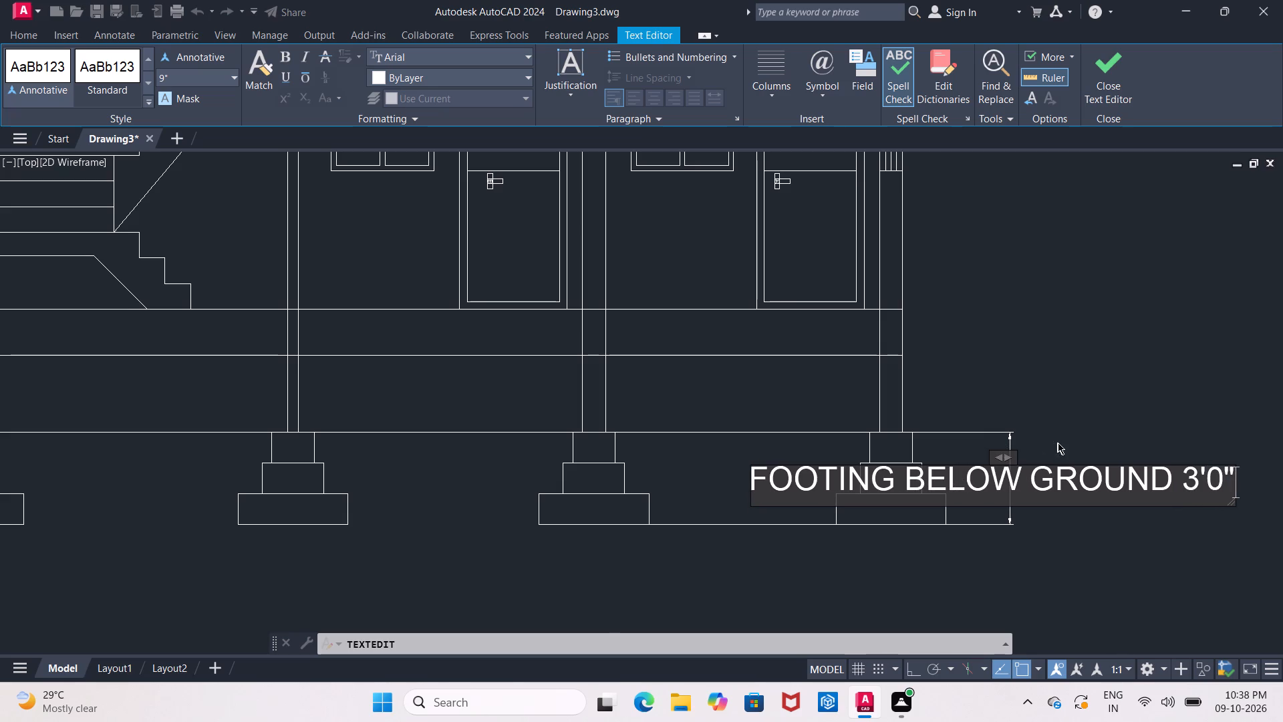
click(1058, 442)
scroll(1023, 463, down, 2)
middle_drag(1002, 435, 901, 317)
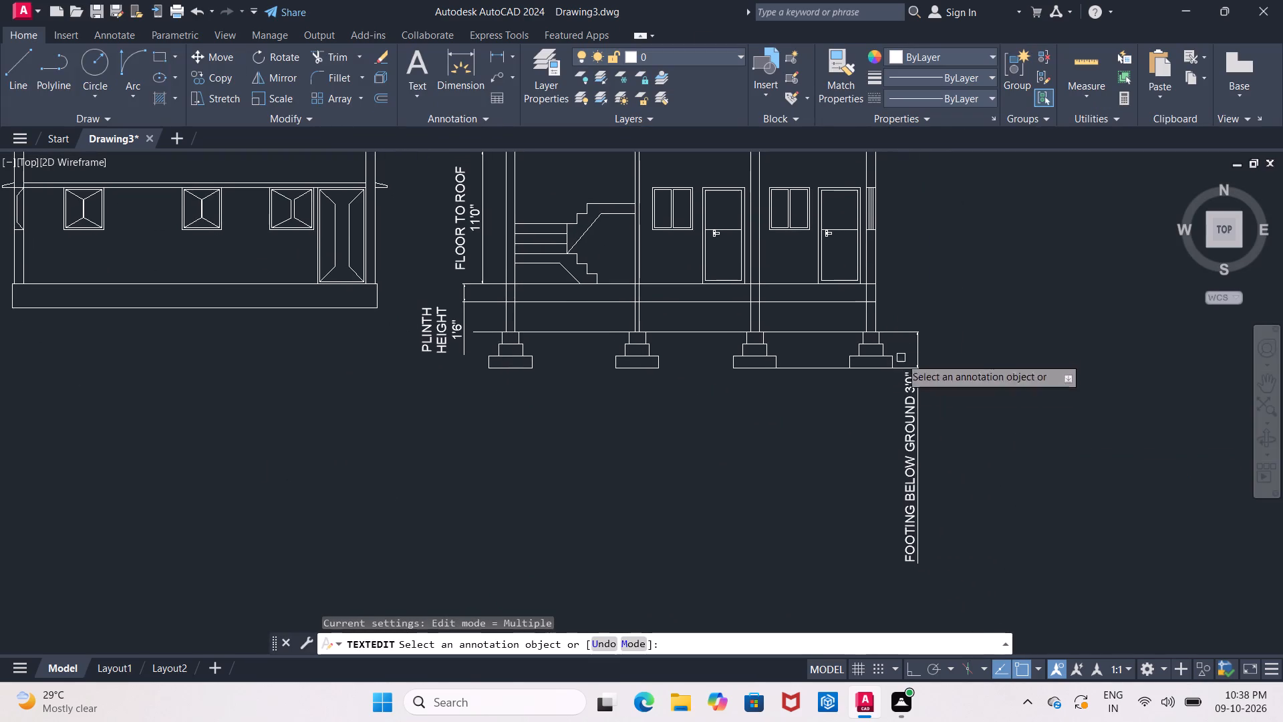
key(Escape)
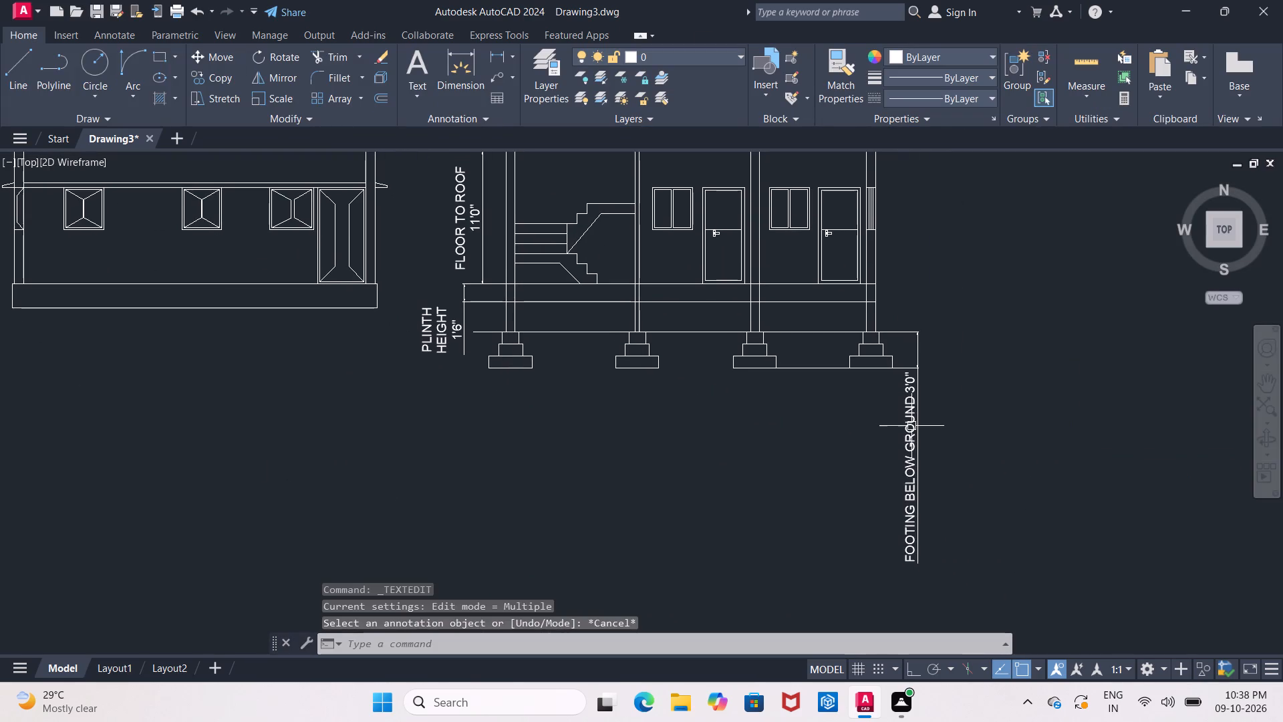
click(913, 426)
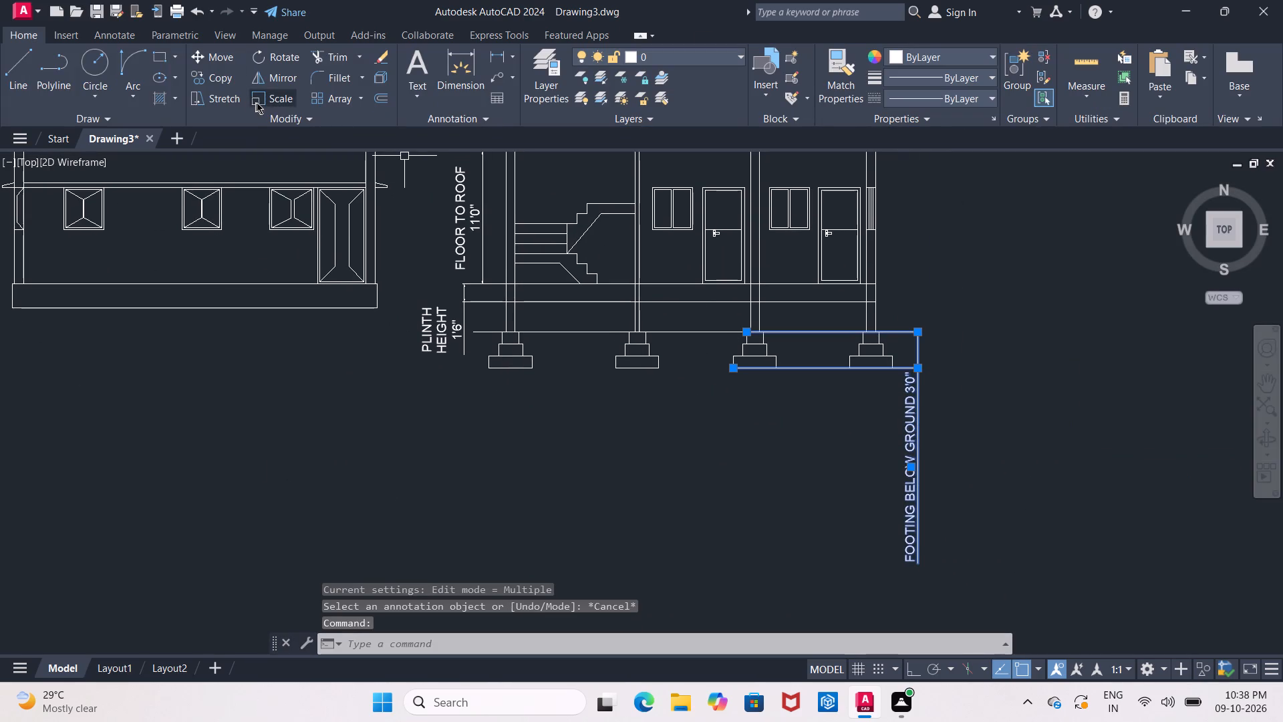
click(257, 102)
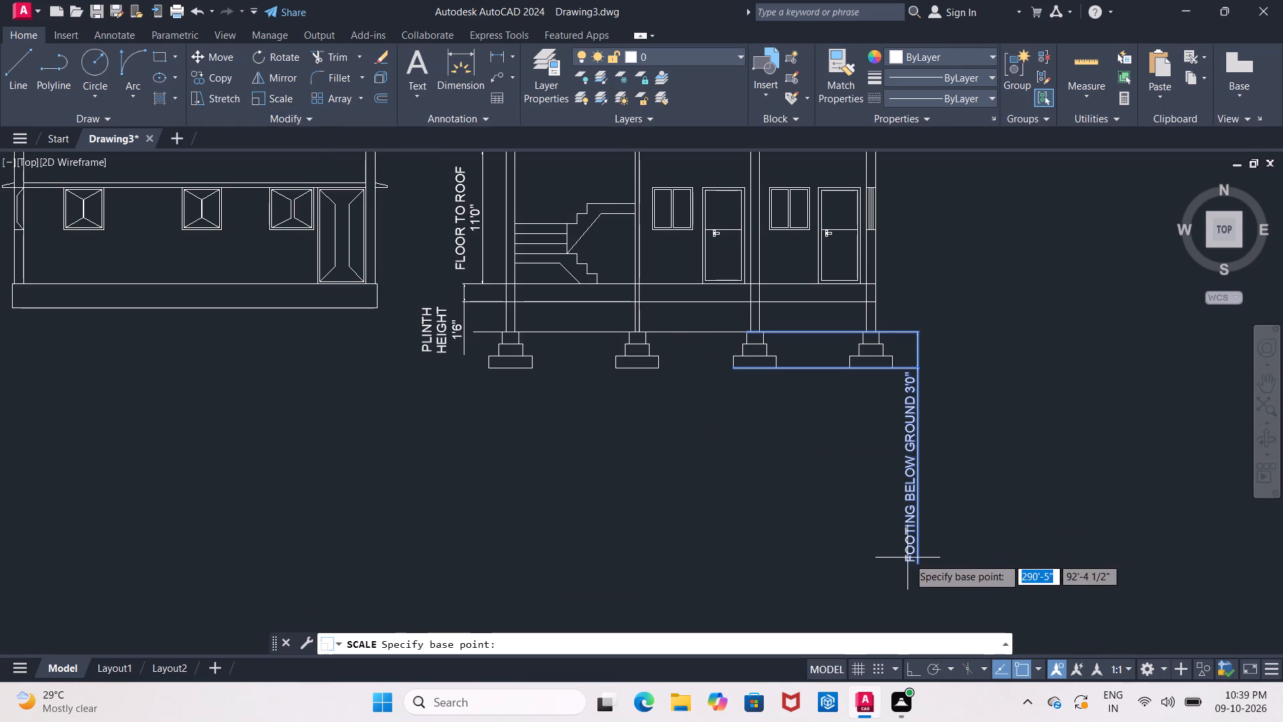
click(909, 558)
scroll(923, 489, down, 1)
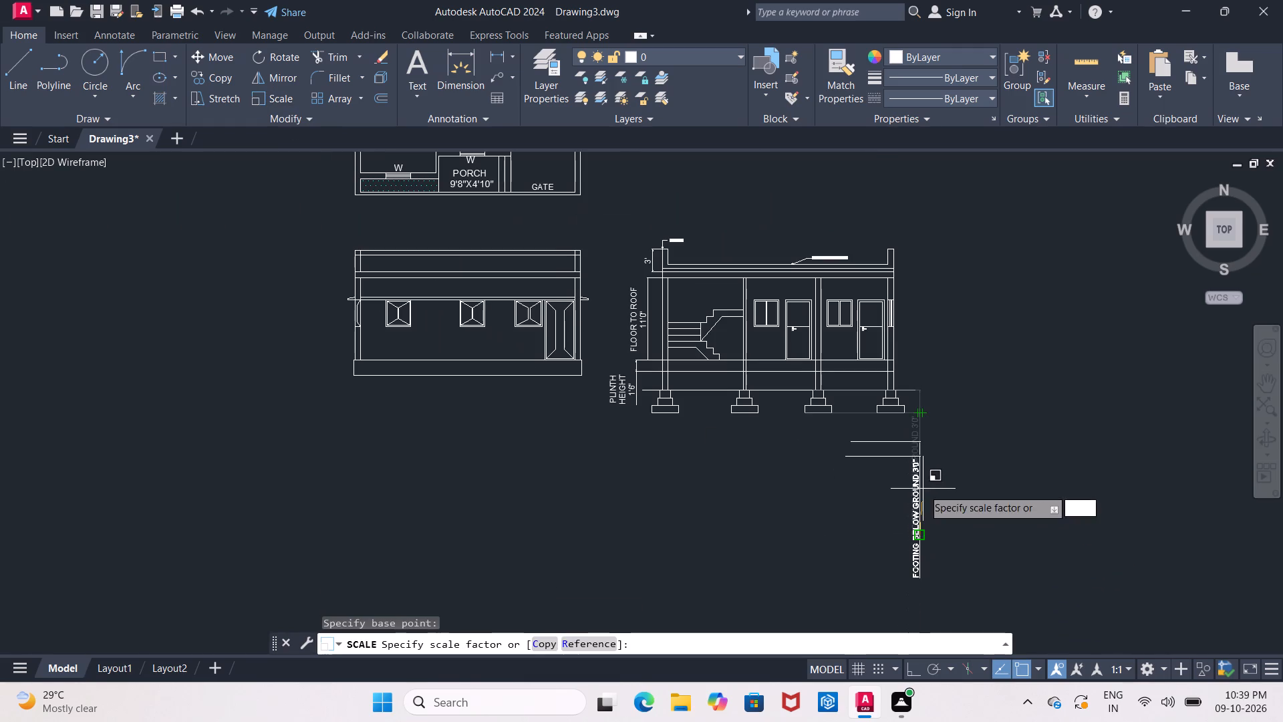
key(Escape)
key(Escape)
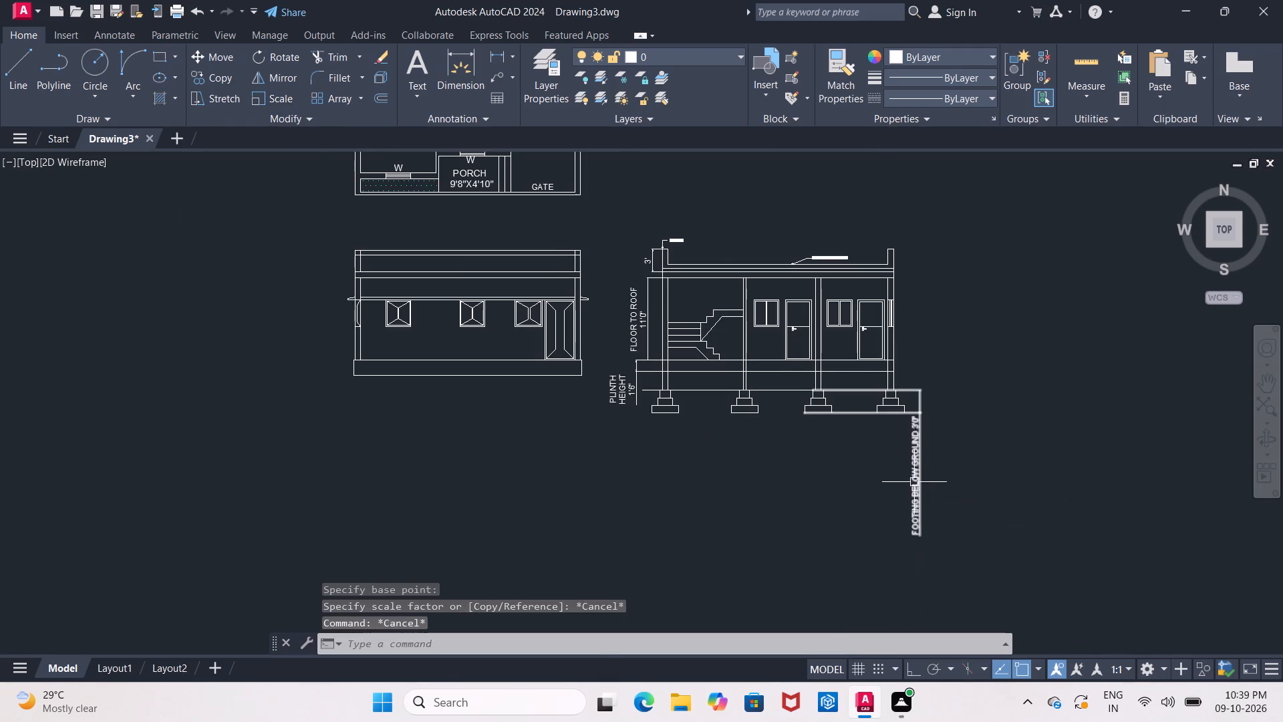
Delete the FOOTING BELOW GROUND 3'0" dimension beside the rightmost footing.
scroll(914, 481, up, 2)
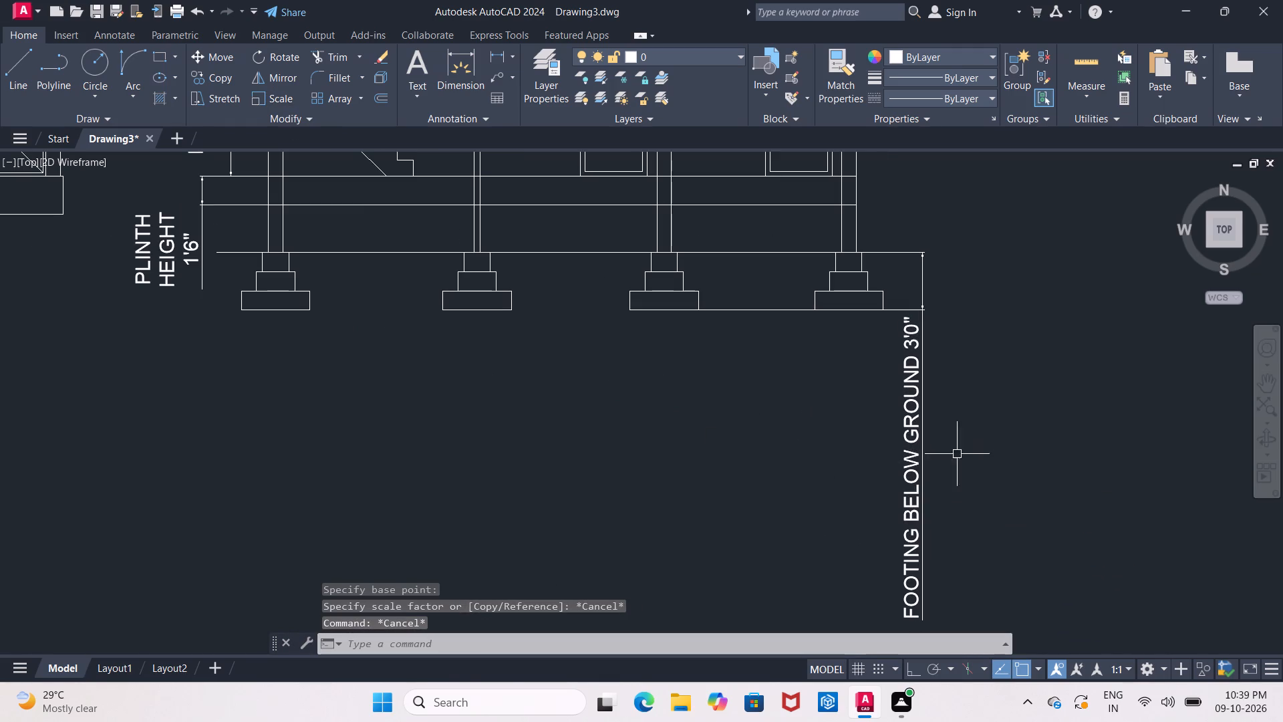
click(912, 459)
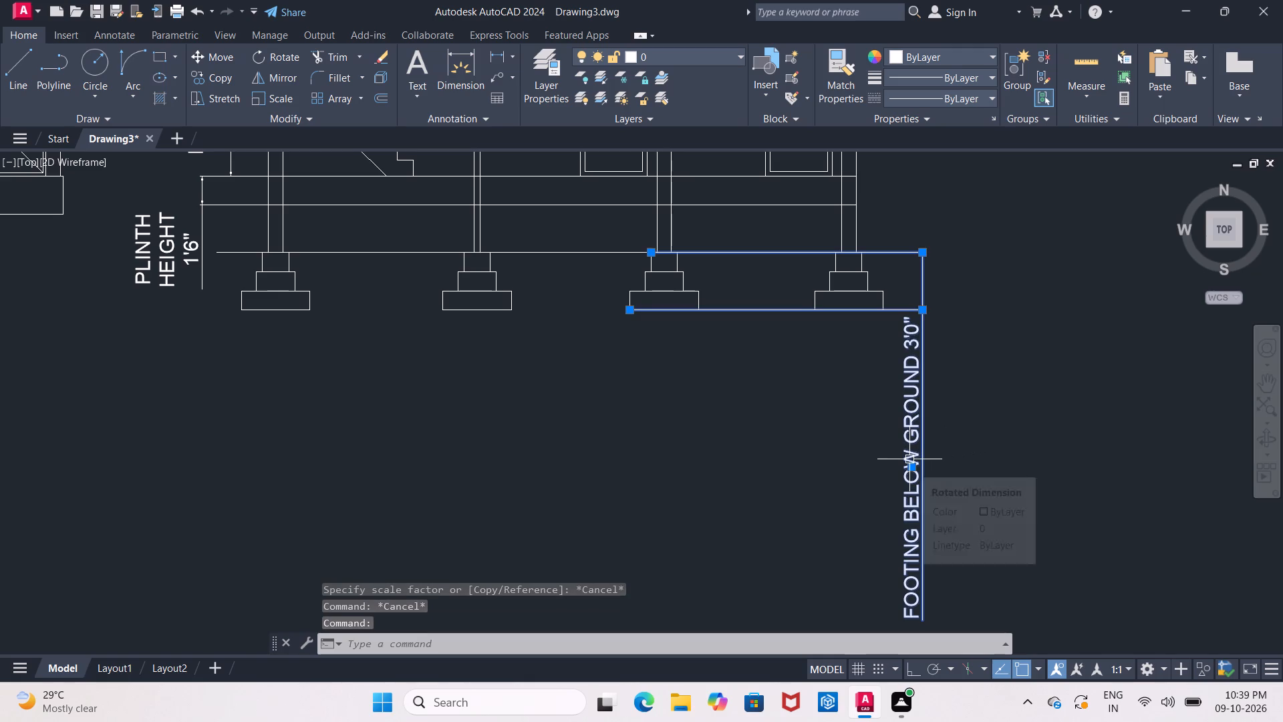
key(Delete)
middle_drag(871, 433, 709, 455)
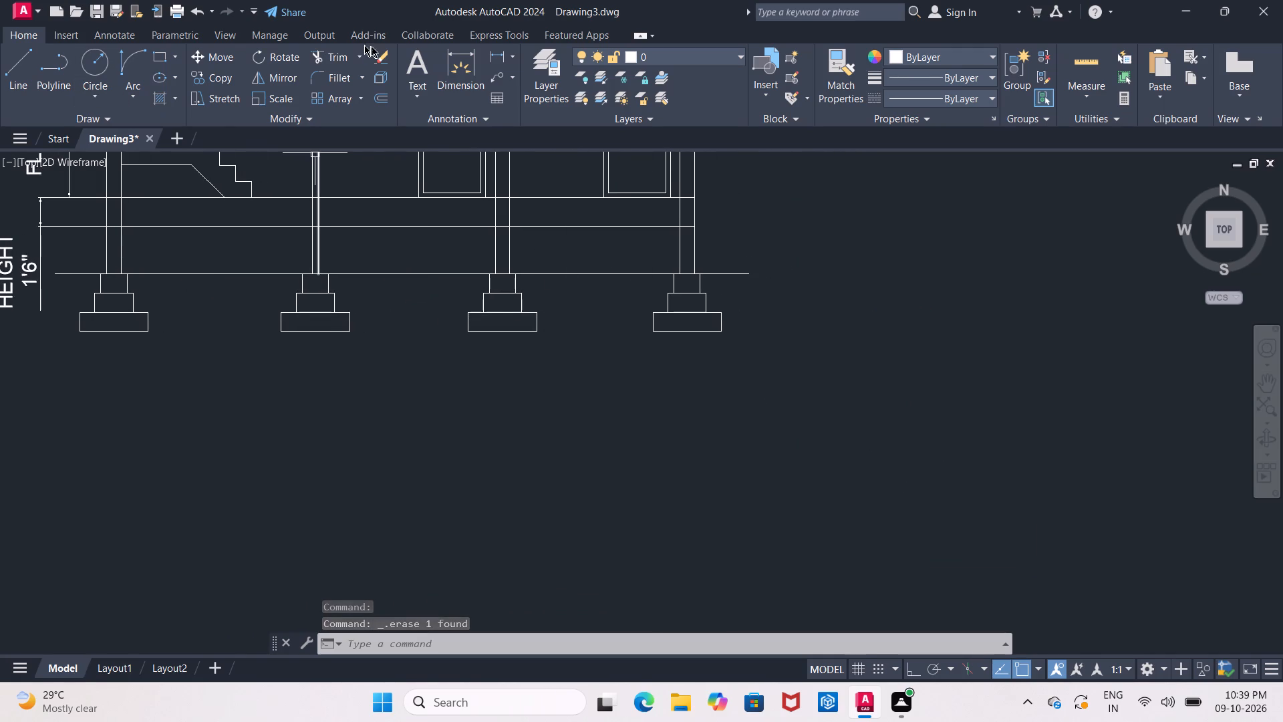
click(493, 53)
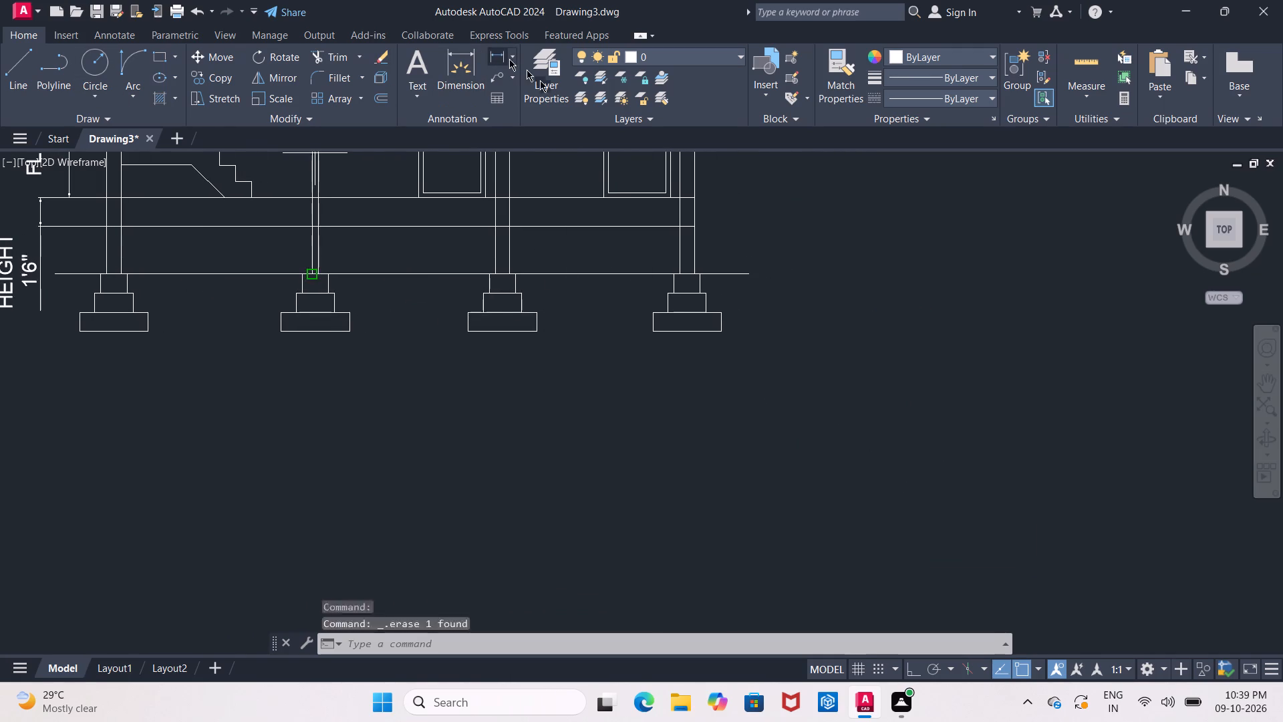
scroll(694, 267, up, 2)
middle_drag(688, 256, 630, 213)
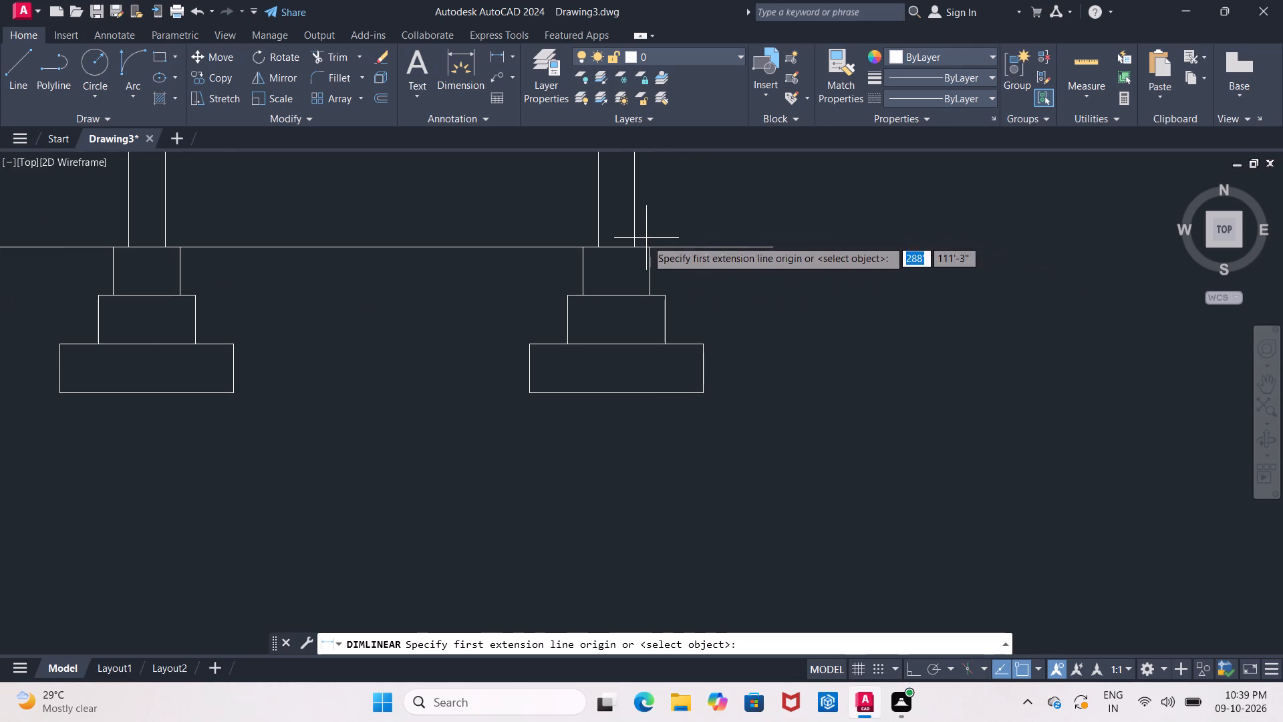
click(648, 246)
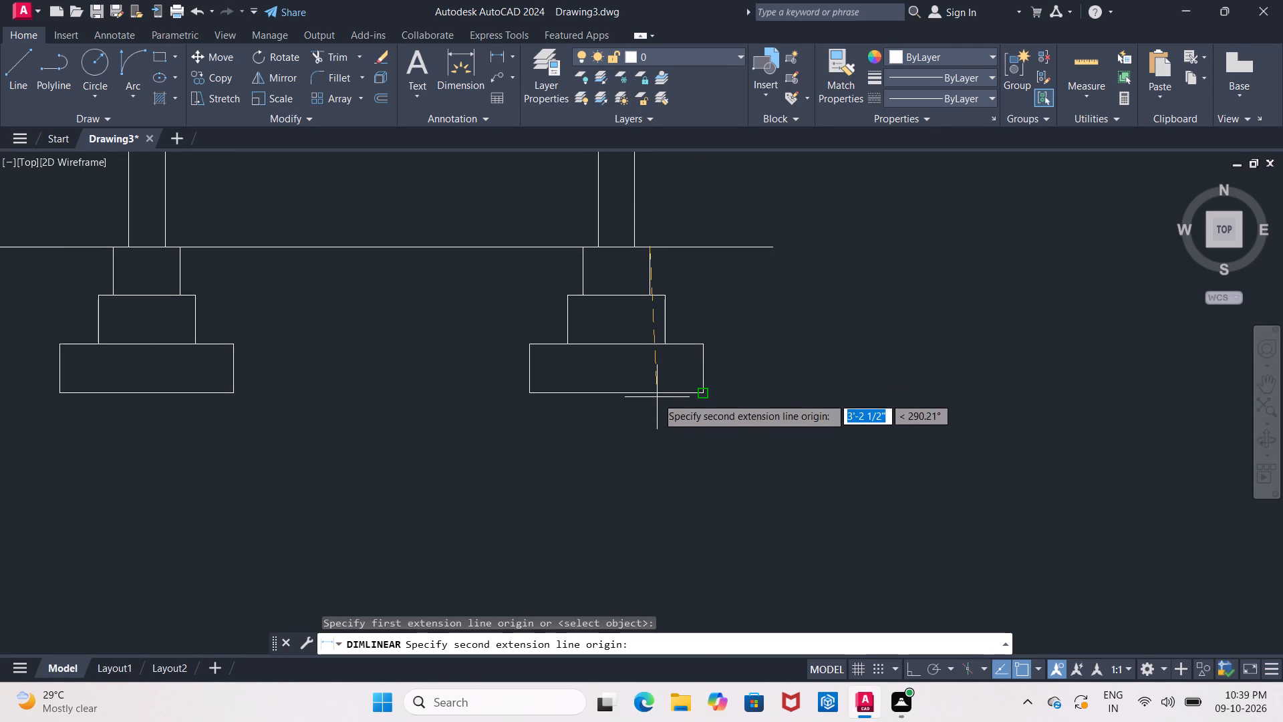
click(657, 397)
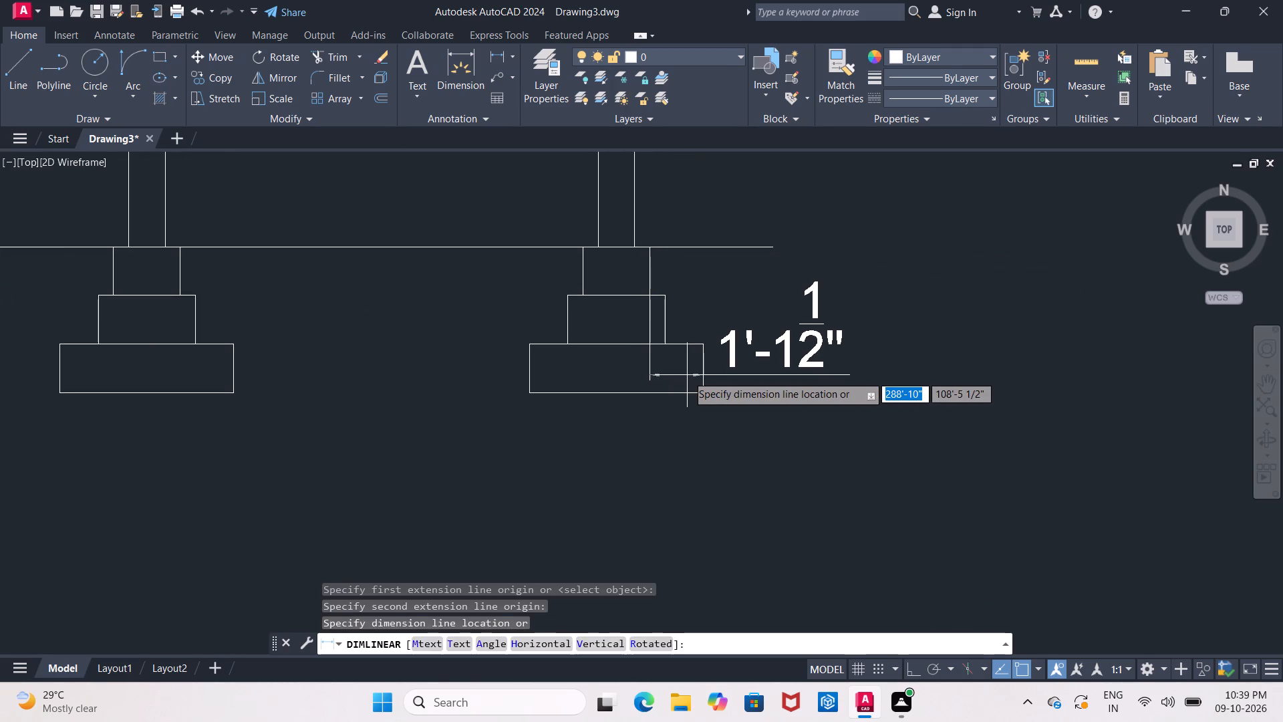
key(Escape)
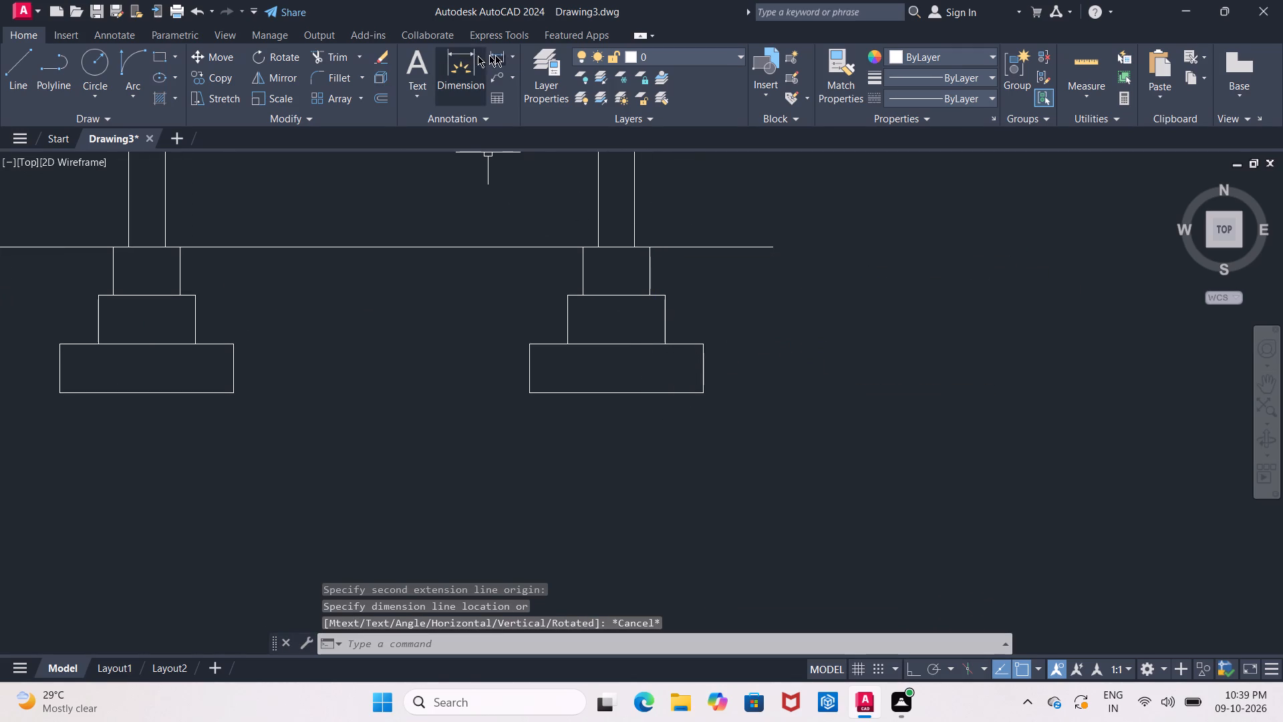
Add a vertical linear dimension from the rightmost footing's base corner up to the ground line, placing its line just beyond the footing.
click(496, 55)
click(704, 396)
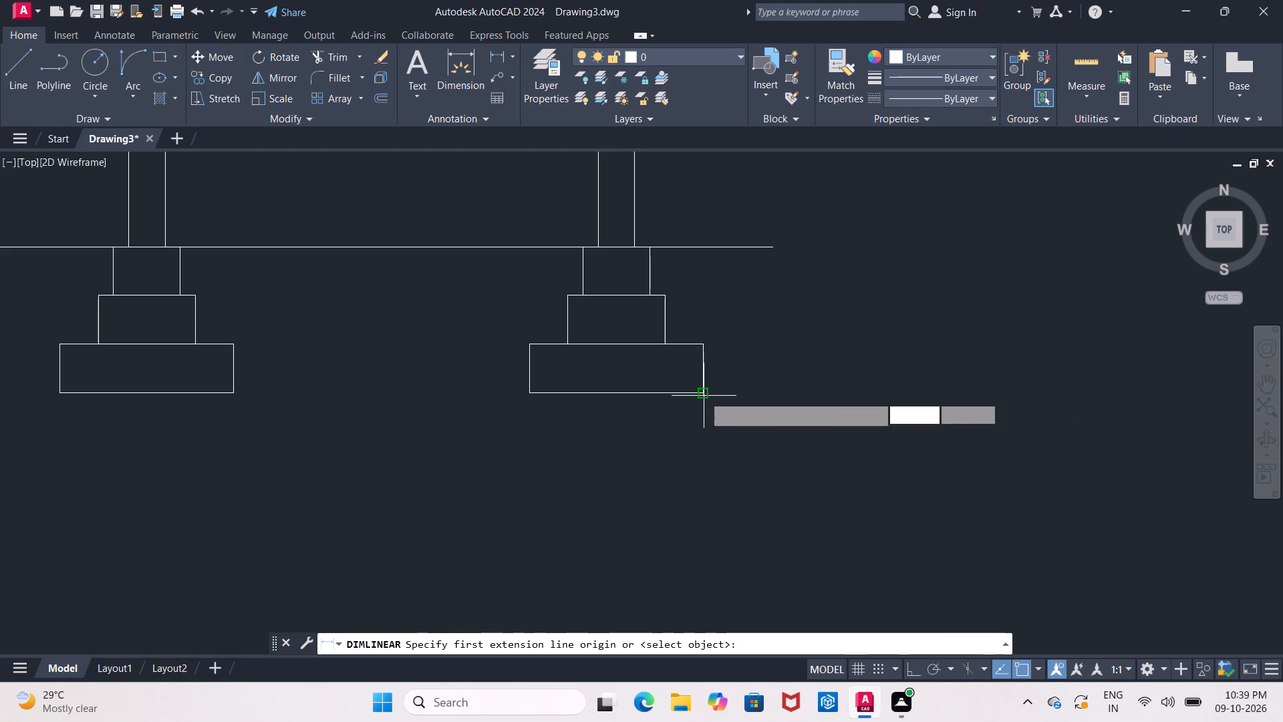
click(703, 247)
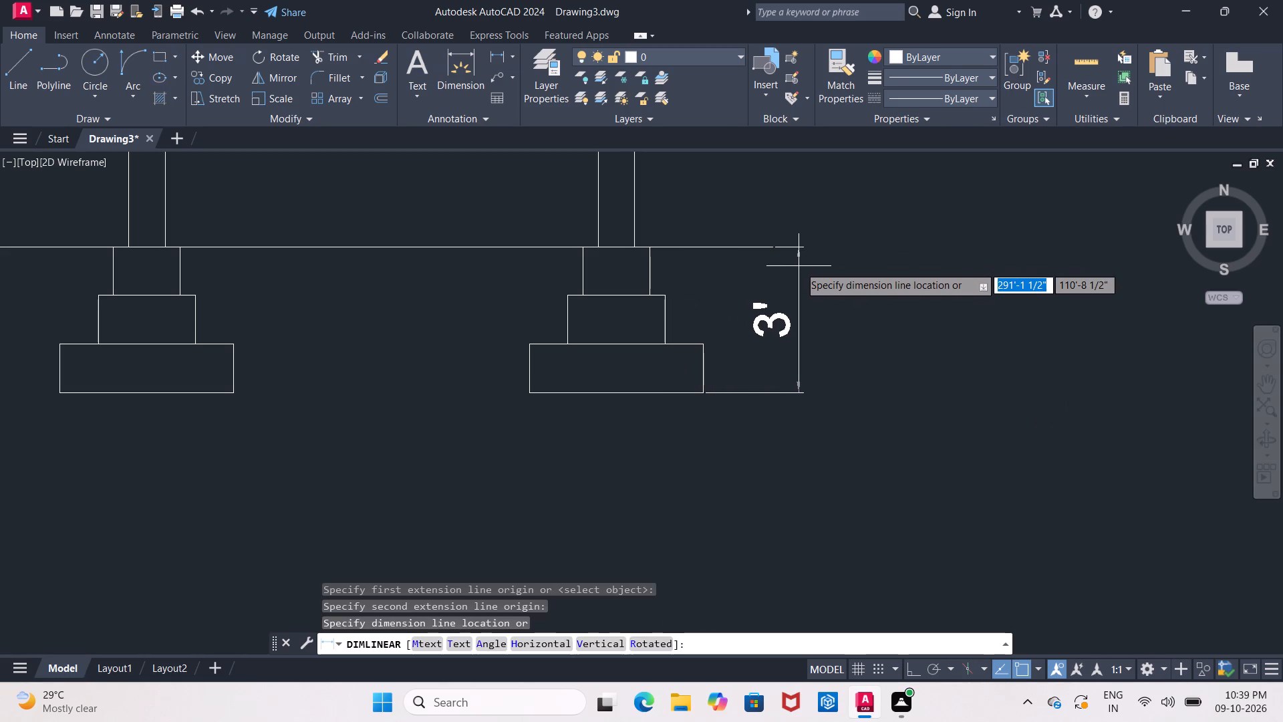
click(832, 275)
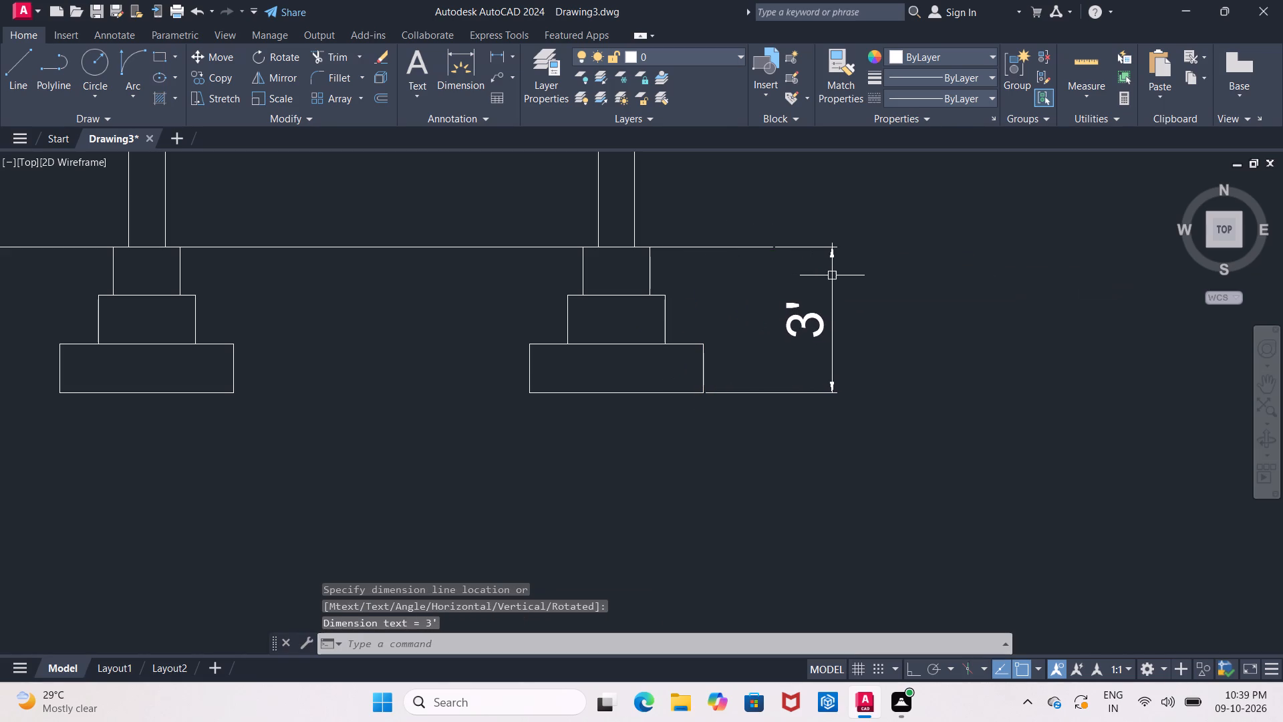
Examine the building section's dimensions and labels from the footings up to the parapet.
scroll(814, 299, down, 2)
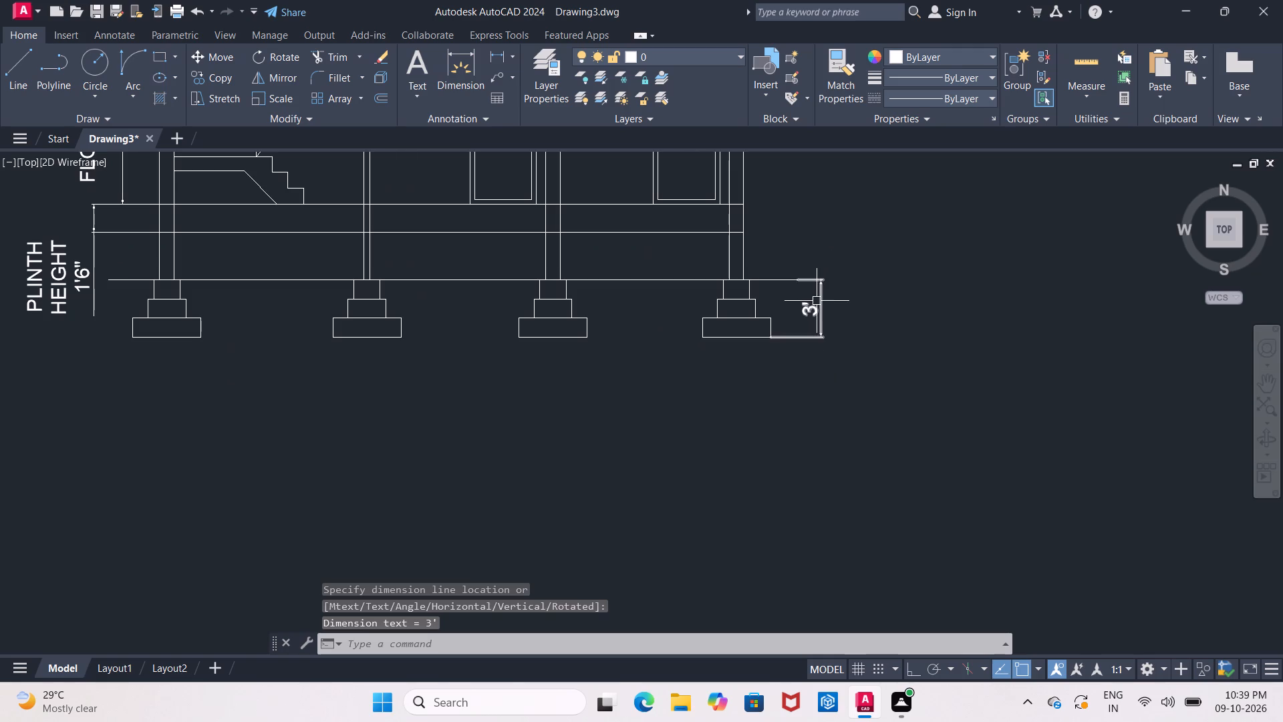
middle_drag(674, 364, 788, 365)
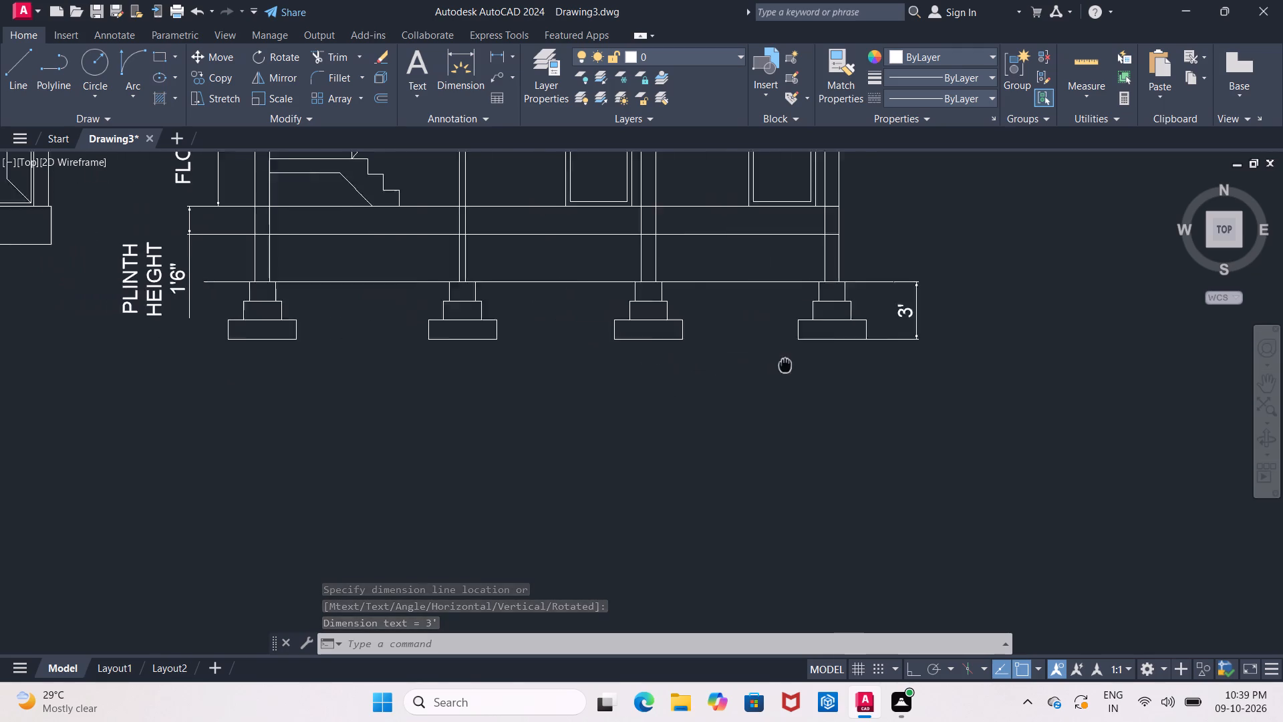
middle_drag(788, 365, 802, 365)
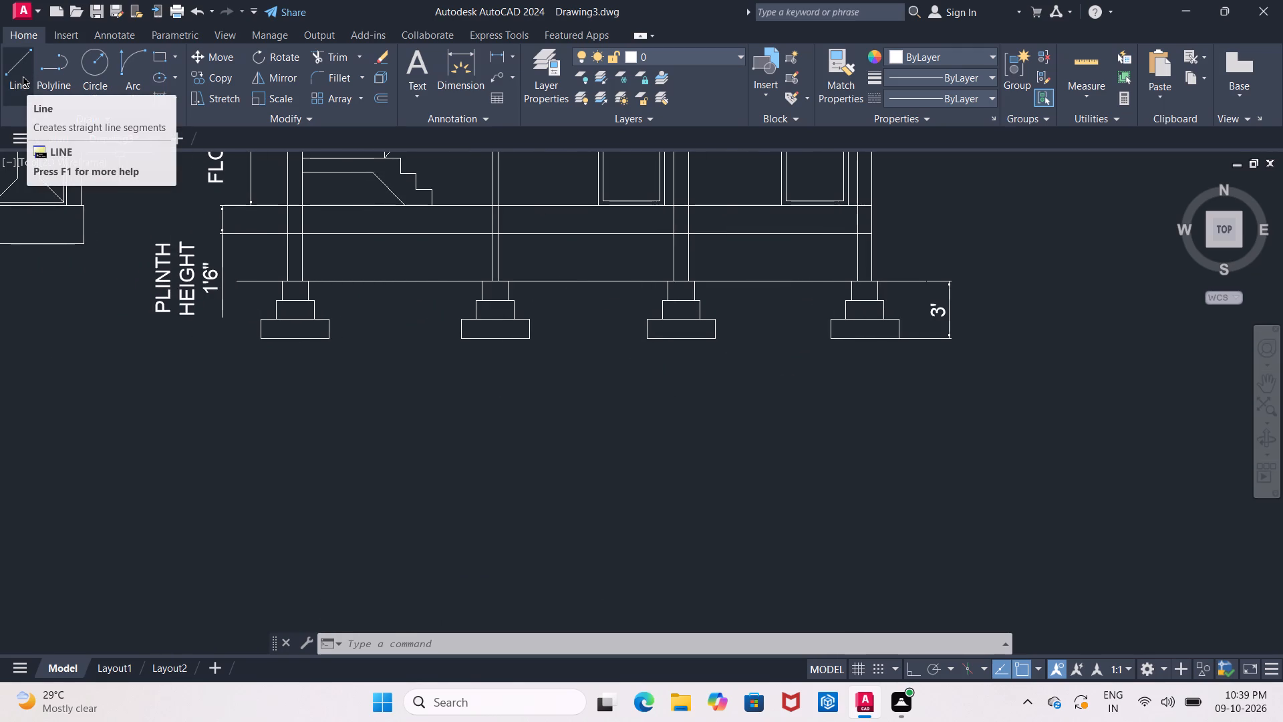
middle_drag(75, 150, 121, 295)
middle_drag(154, 285, 165, 433)
scroll(152, 320, down, 1)
middle_drag(353, 287, 406, 278)
scroll(402, 278, up, 1)
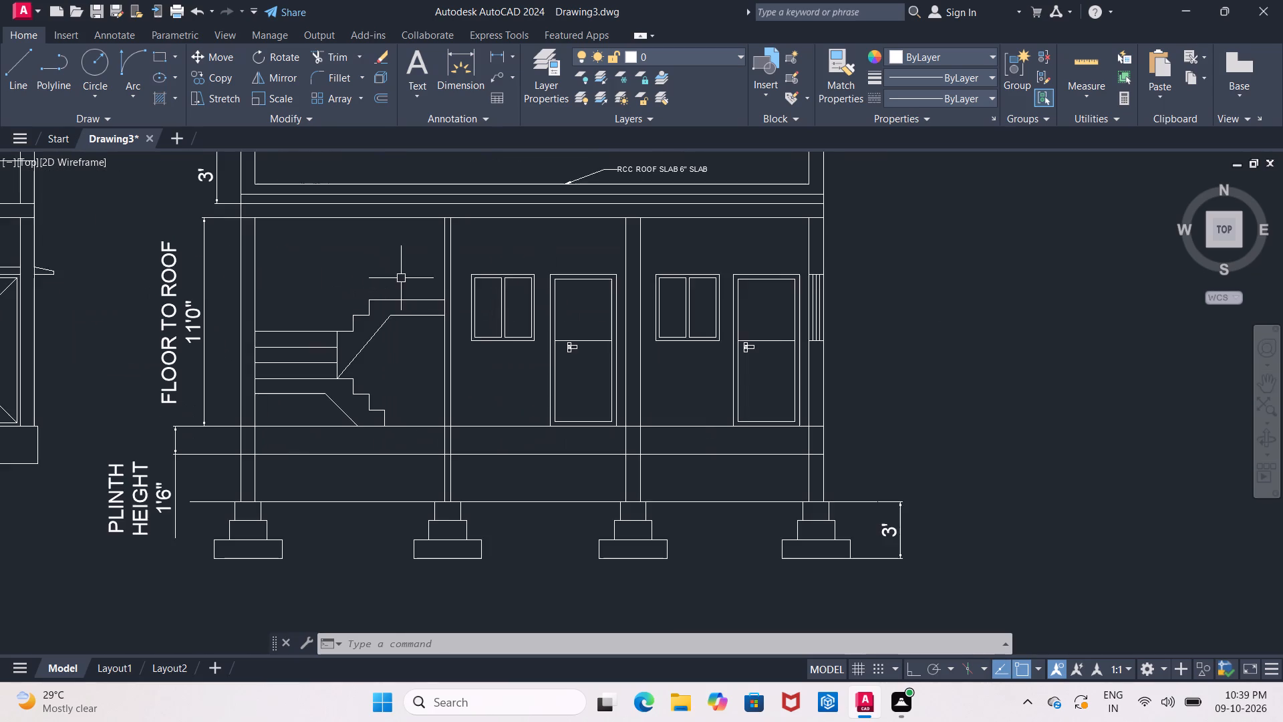
middle_drag(401, 278, 425, 269)
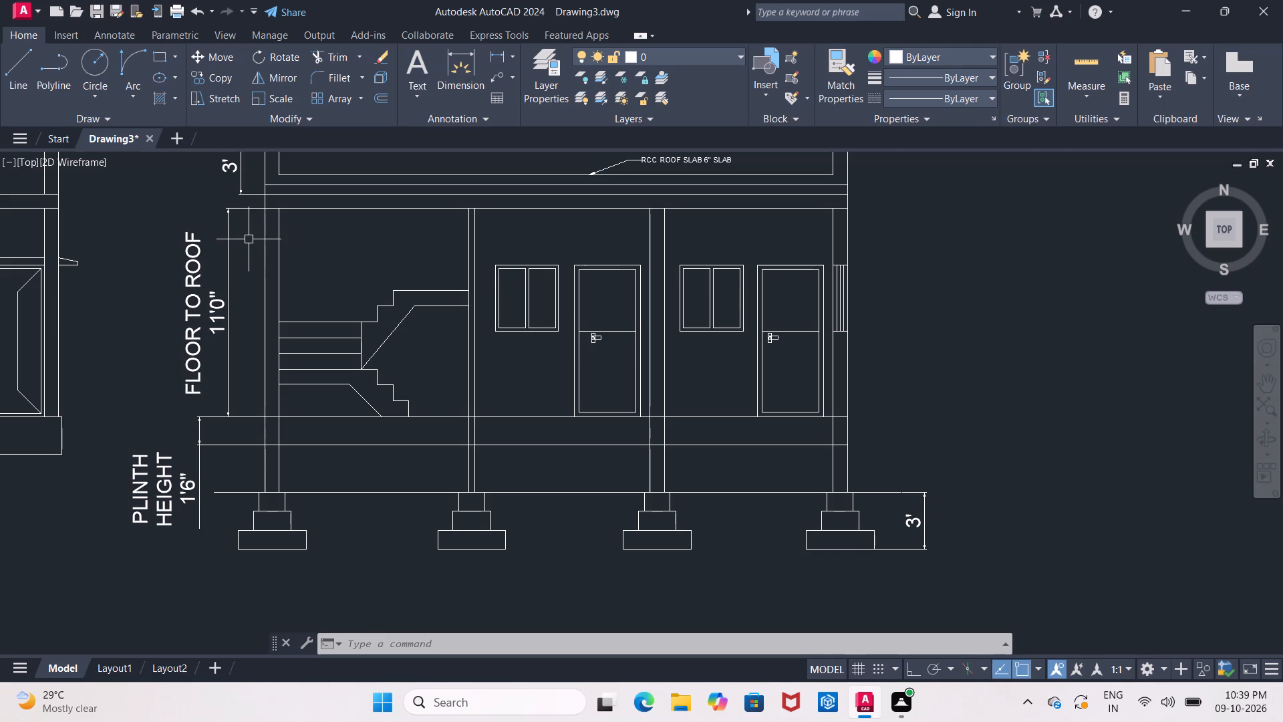
scroll(243, 283, up, 1)
middle_drag(243, 283, 223, 306)
scroll(228, 310, down, 1)
middle_drag(231, 311, 210, 299)
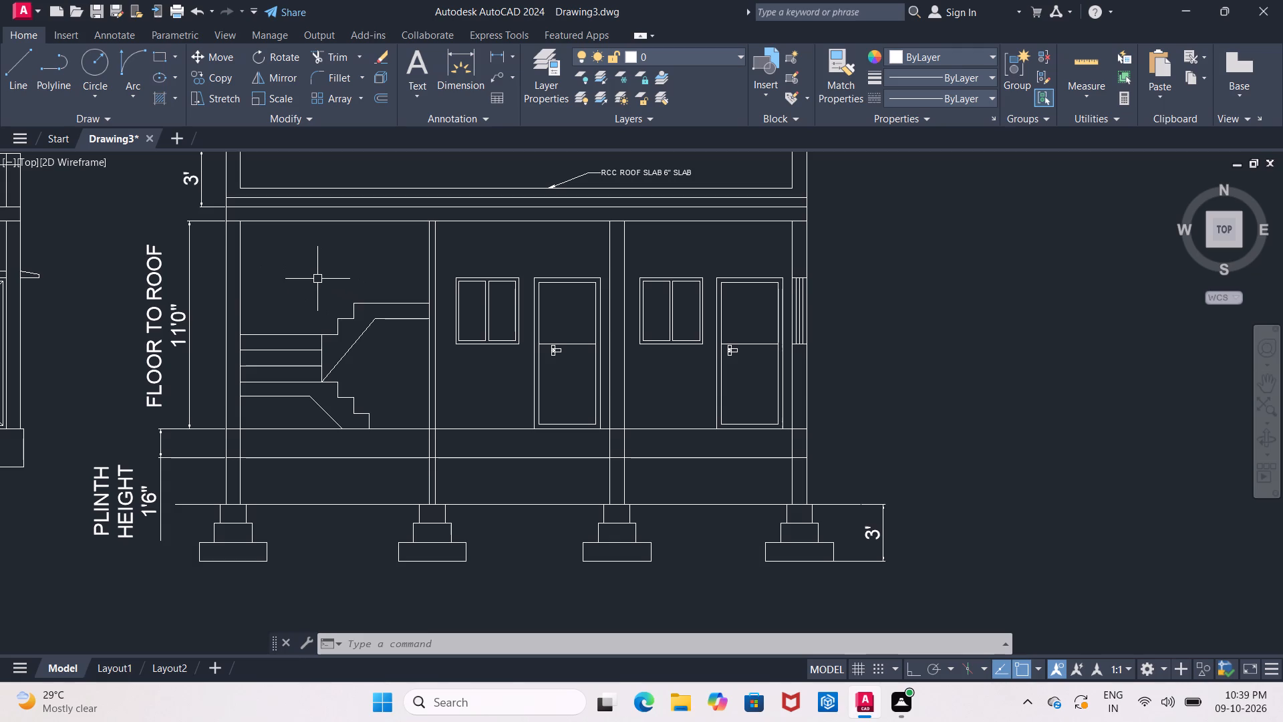
scroll(318, 280, down, 1)
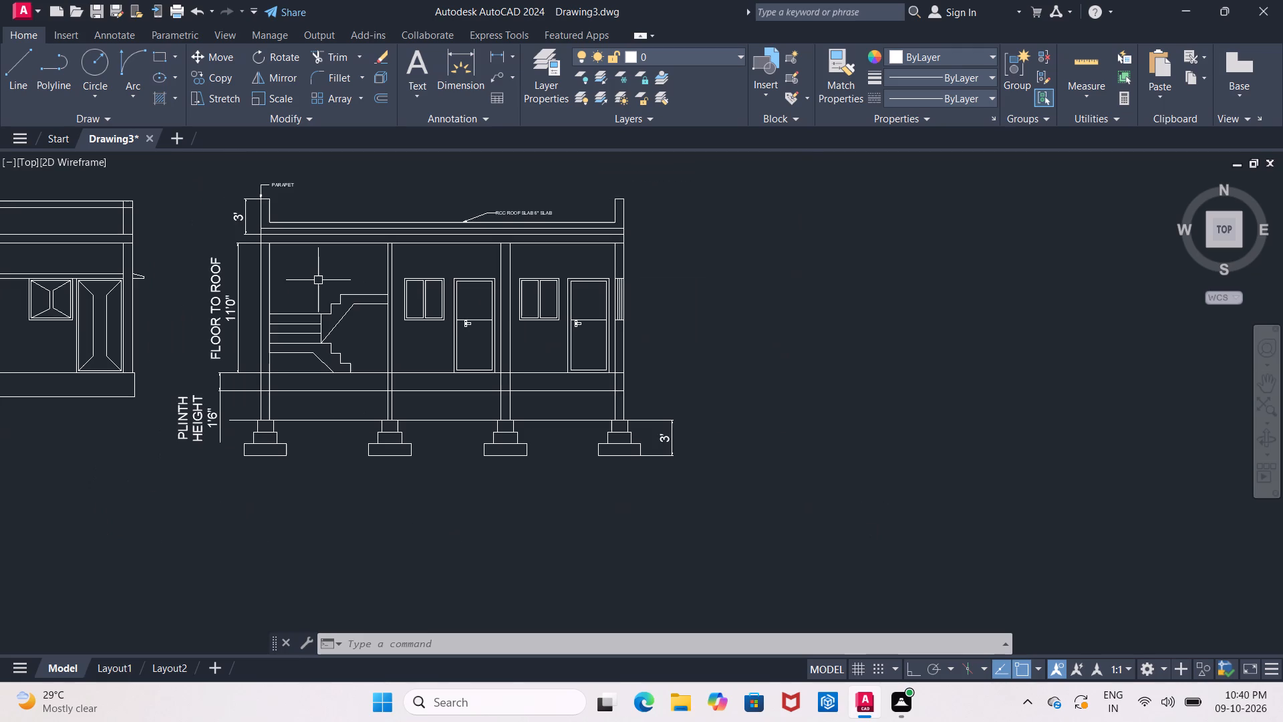
scroll(318, 280, down, 1)
scroll(318, 280, up, 1)
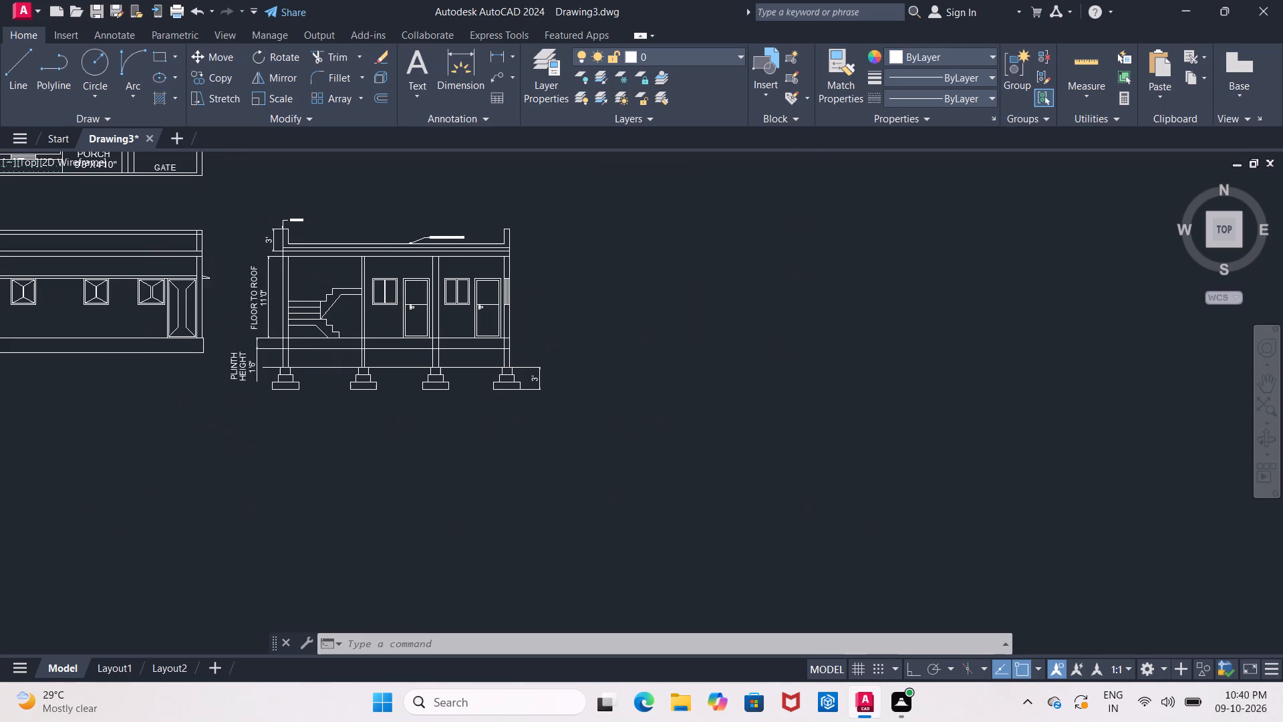
key(Escape)
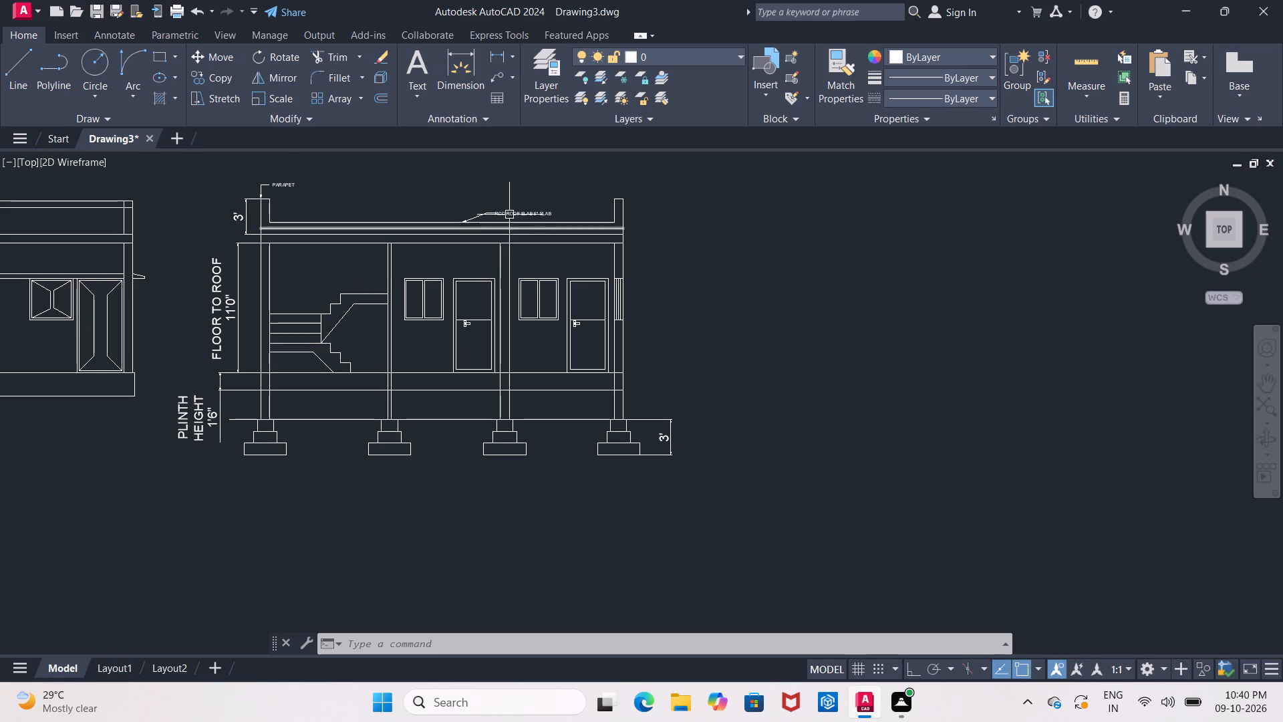
Start a hatch with the AR-CONC pattern and pick the roof slab and parapet outline as its first area.
click(156, 100)
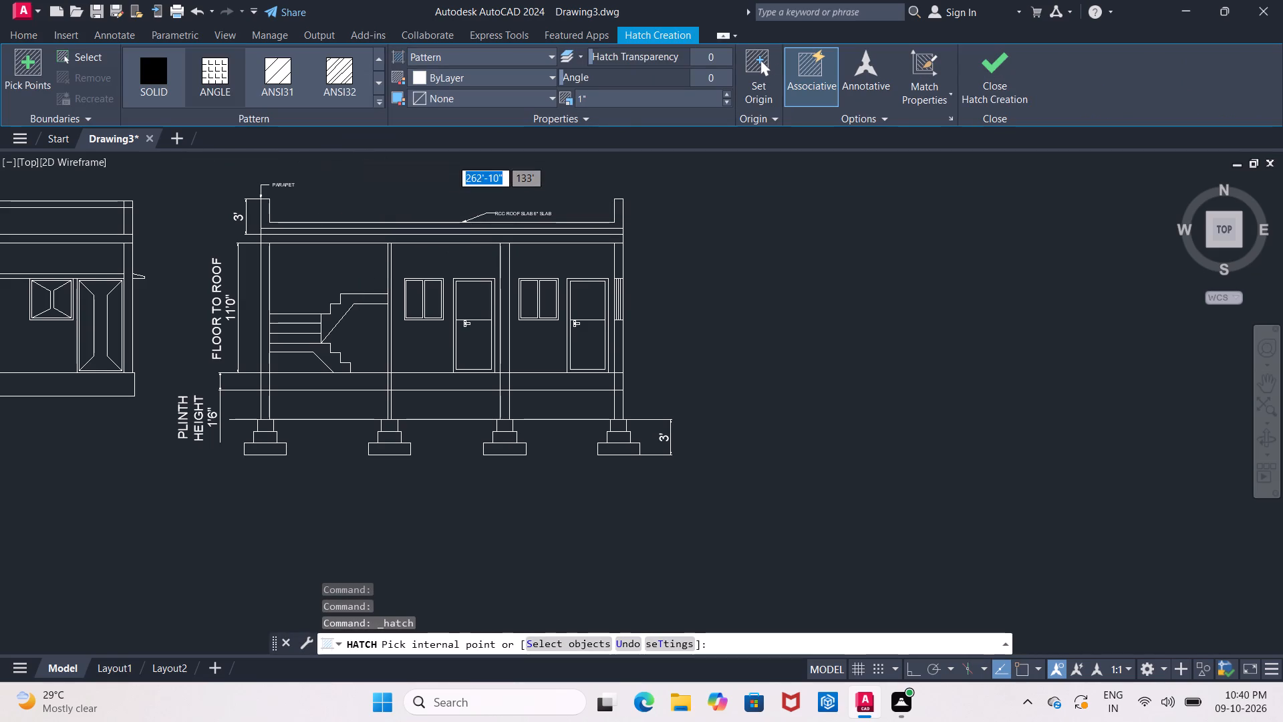
click(375, 84)
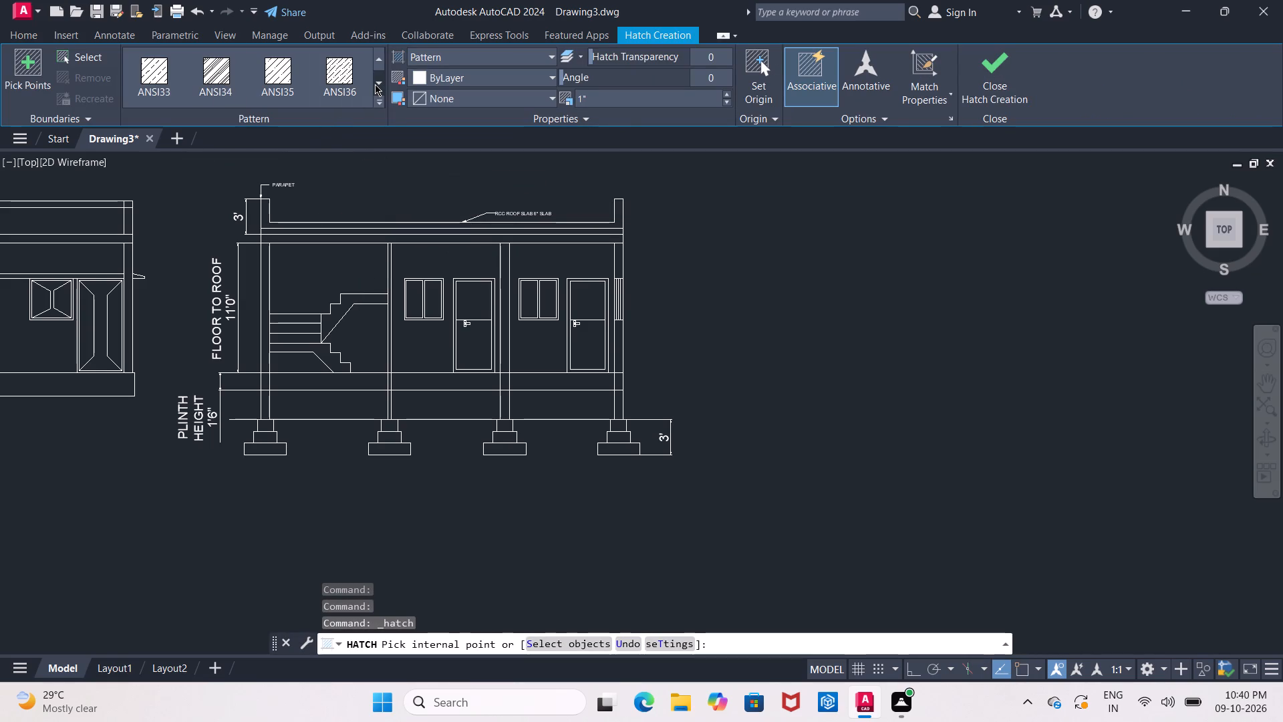
click(375, 84)
click(376, 84)
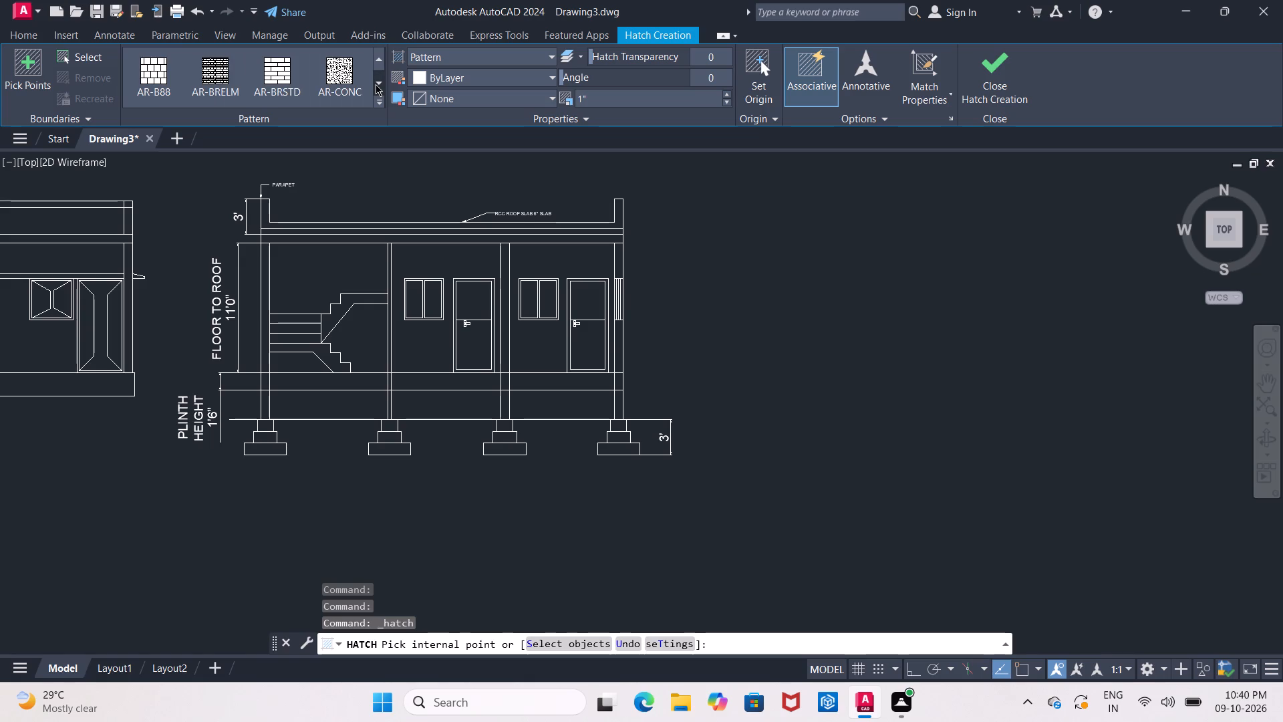
click(345, 77)
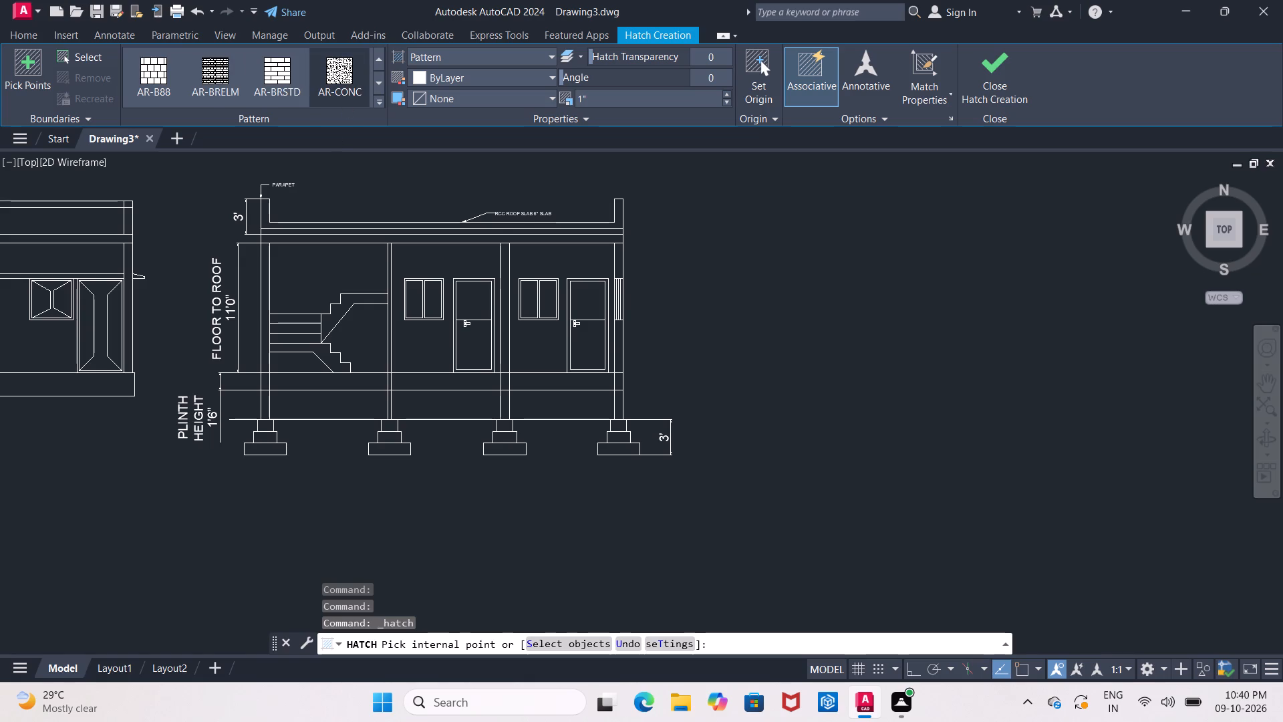
scroll(353, 201, up, 2)
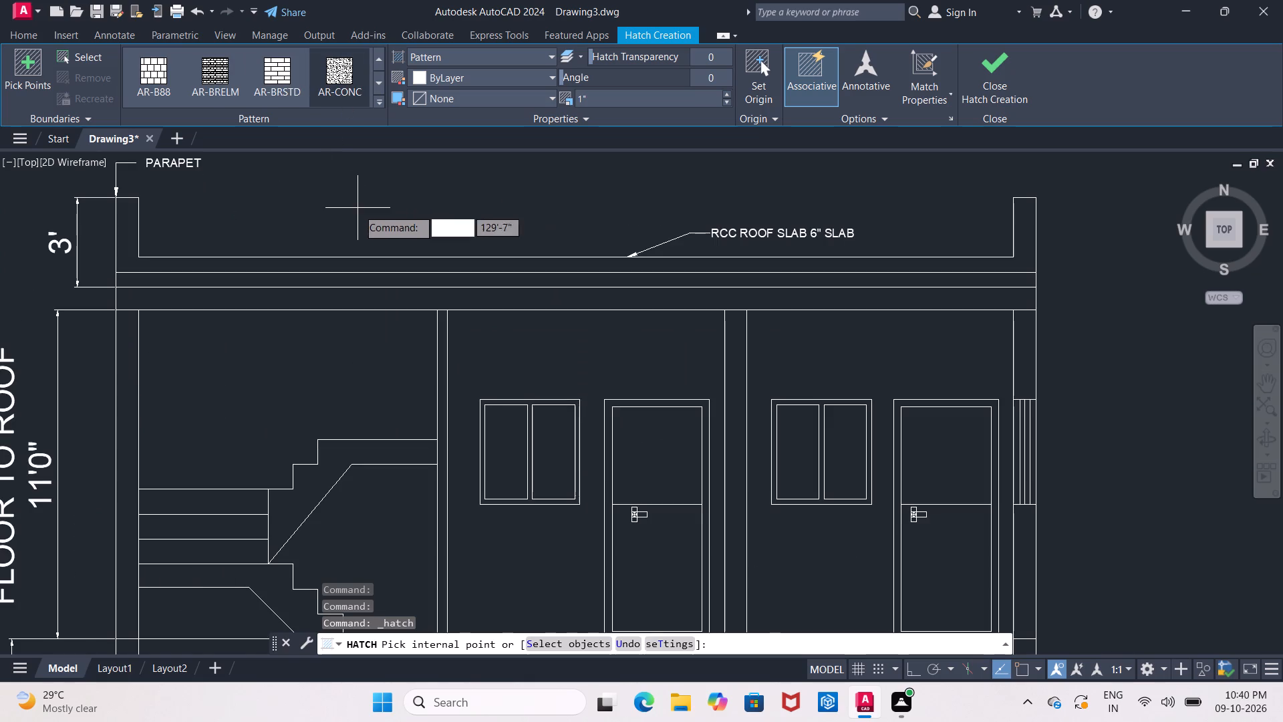
scroll(358, 207, up, 1)
scroll(357, 212, down, 1)
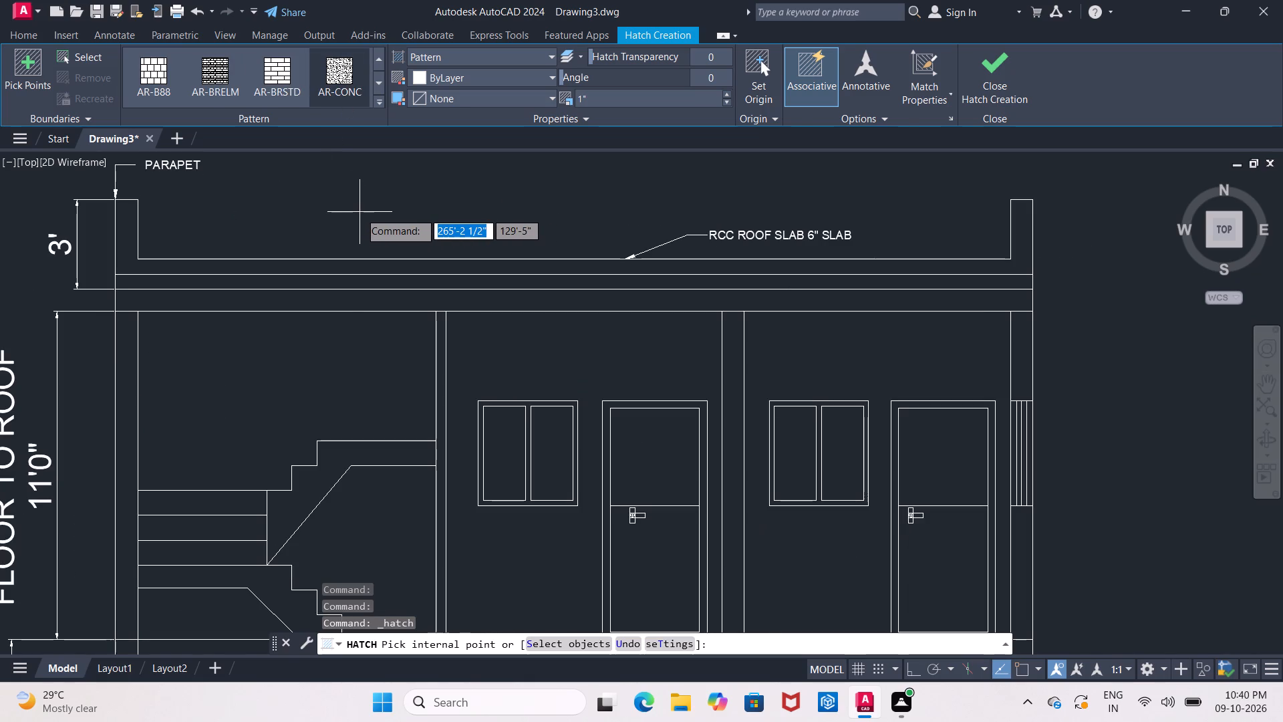
click(308, 266)
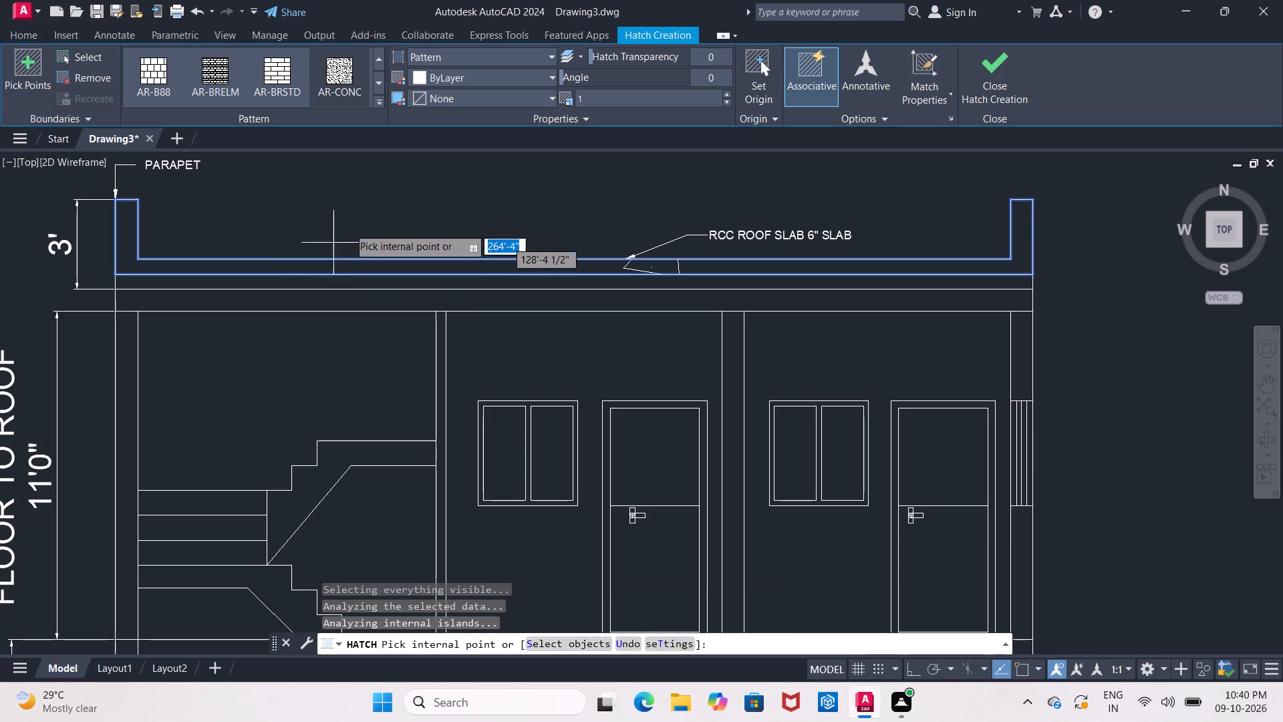
Add the three plinth panels between the columns to the concrete hatch.
scroll(351, 222, down, 1)
middle_drag(351, 222, 352, 167)
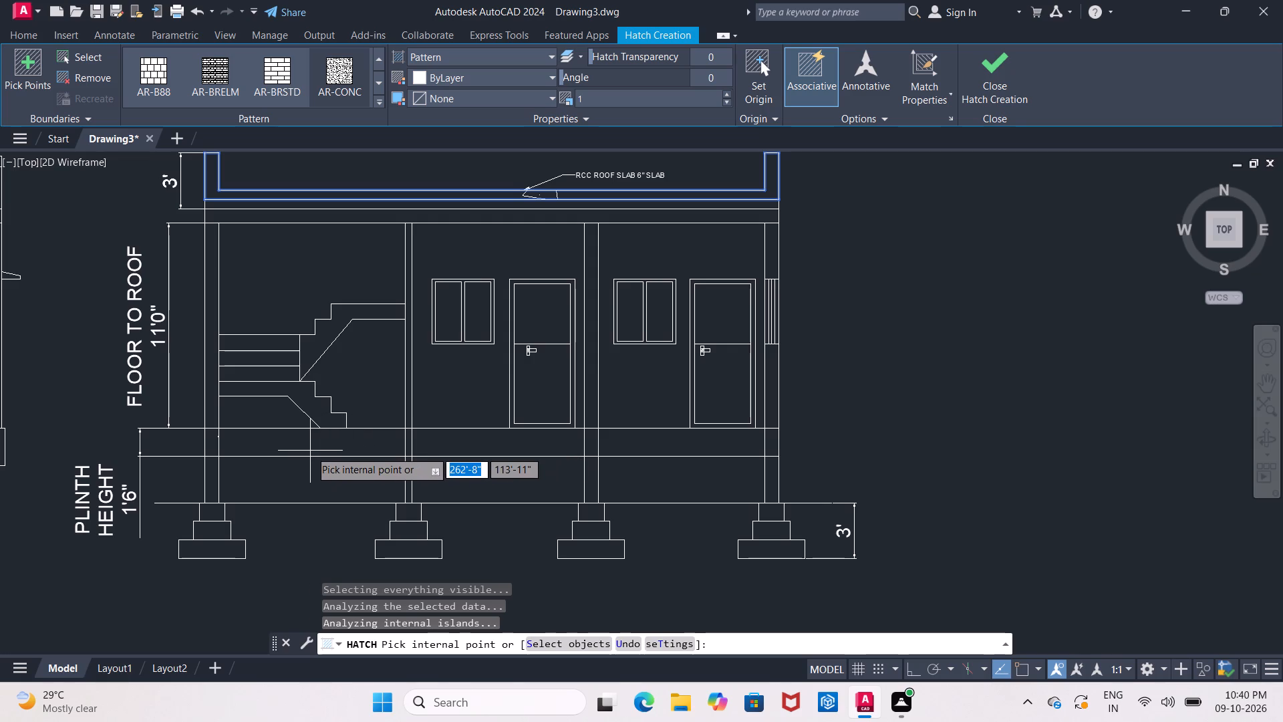
click(289, 446)
click(290, 447)
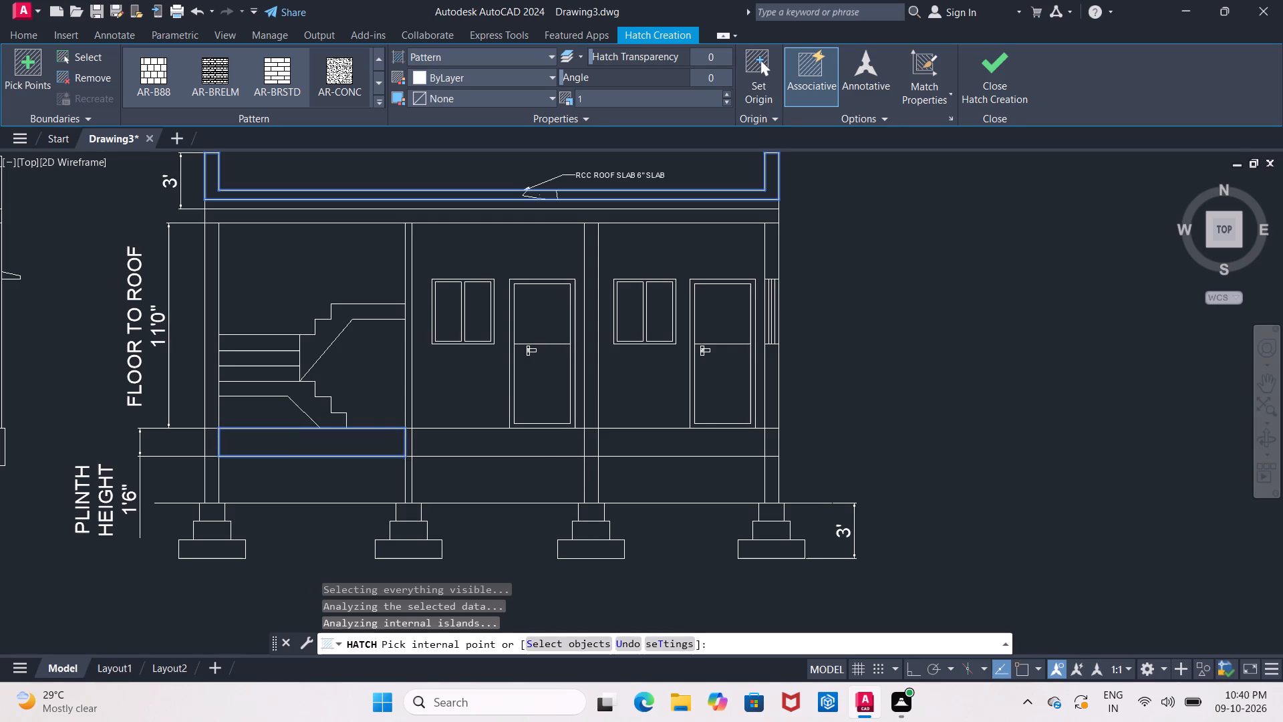
click(448, 443)
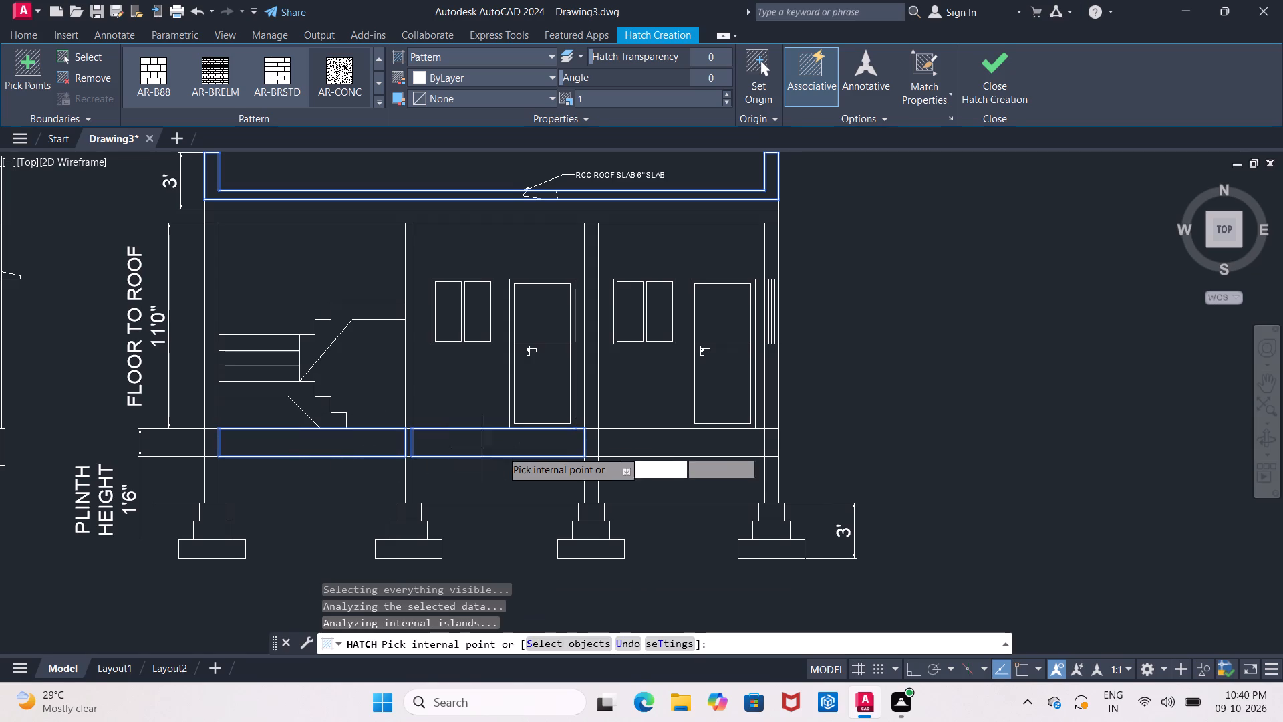
click(633, 443)
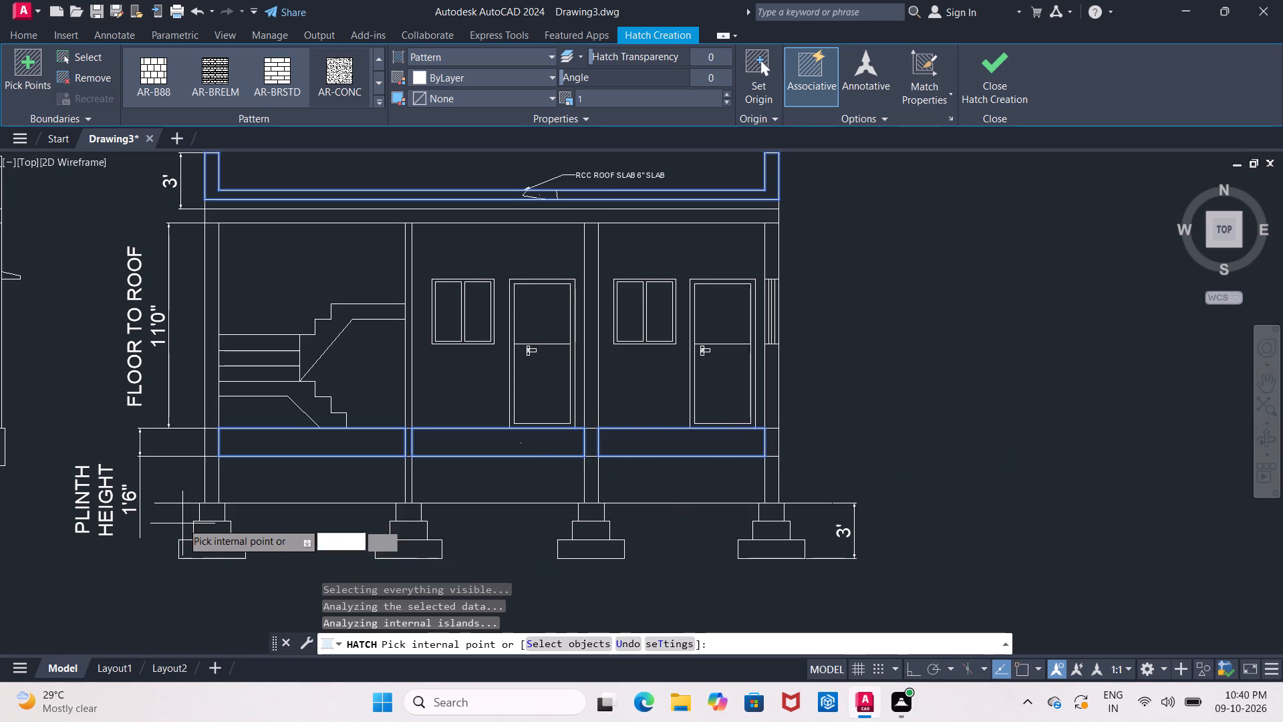
Add all three tiers of each of the four stepped footings below ground to the concrete hatch.
click(204, 518)
click(209, 533)
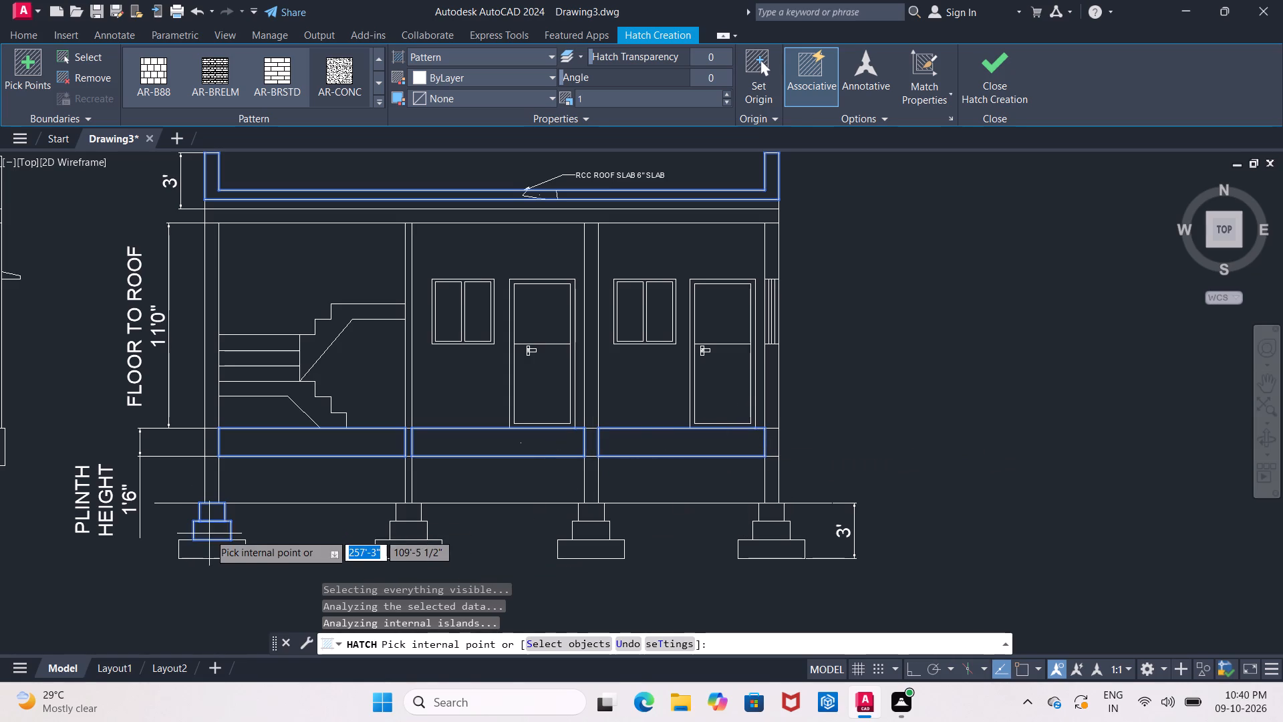
click(210, 547)
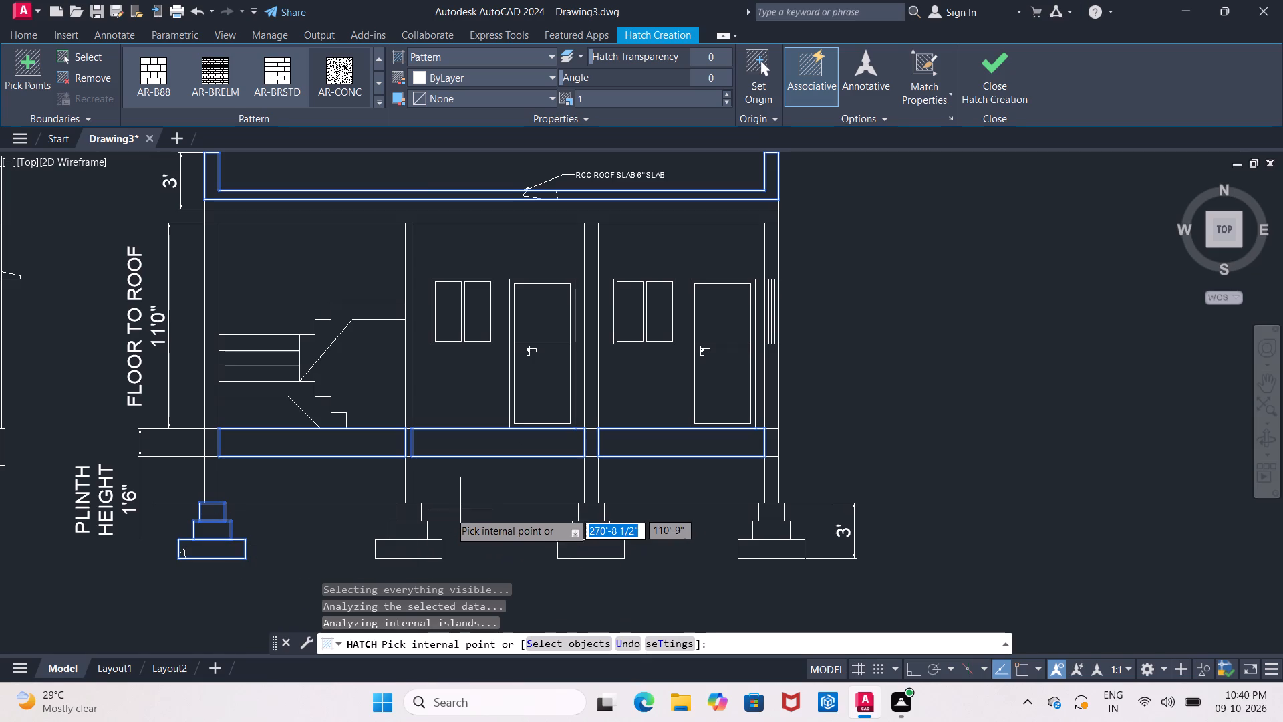
click(411, 515)
click(407, 539)
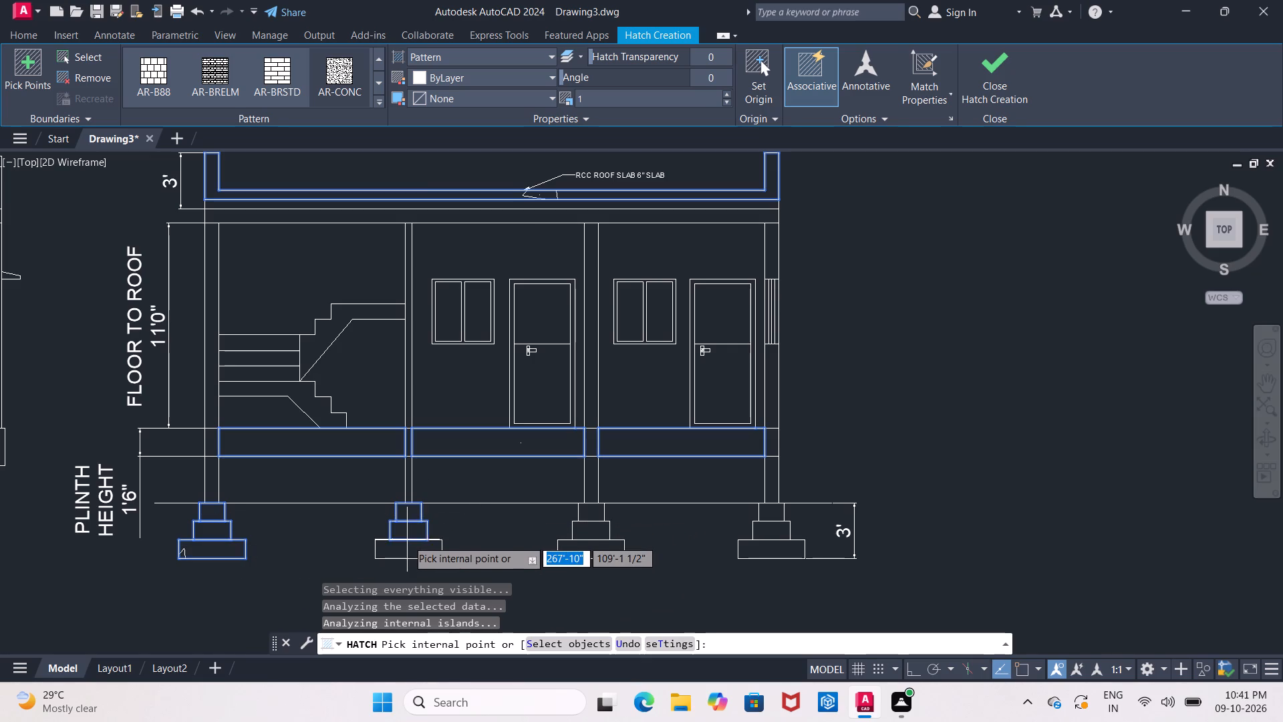
click(409, 544)
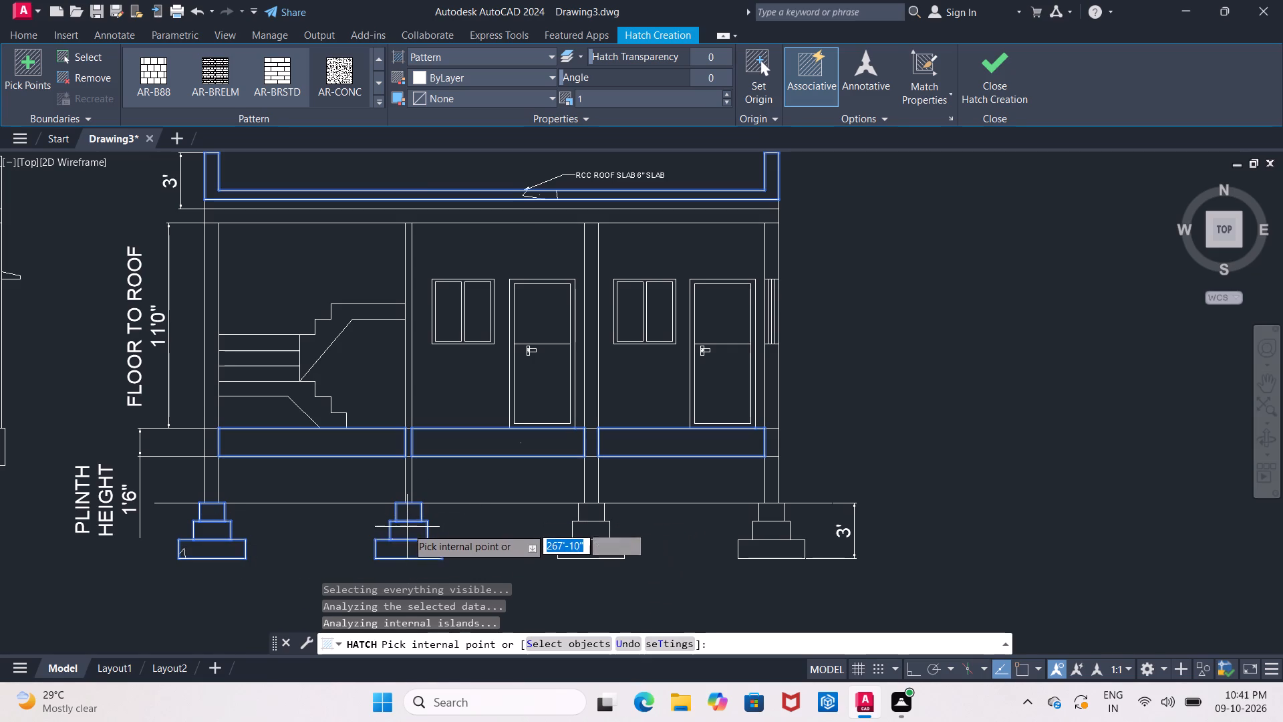
click(407, 528)
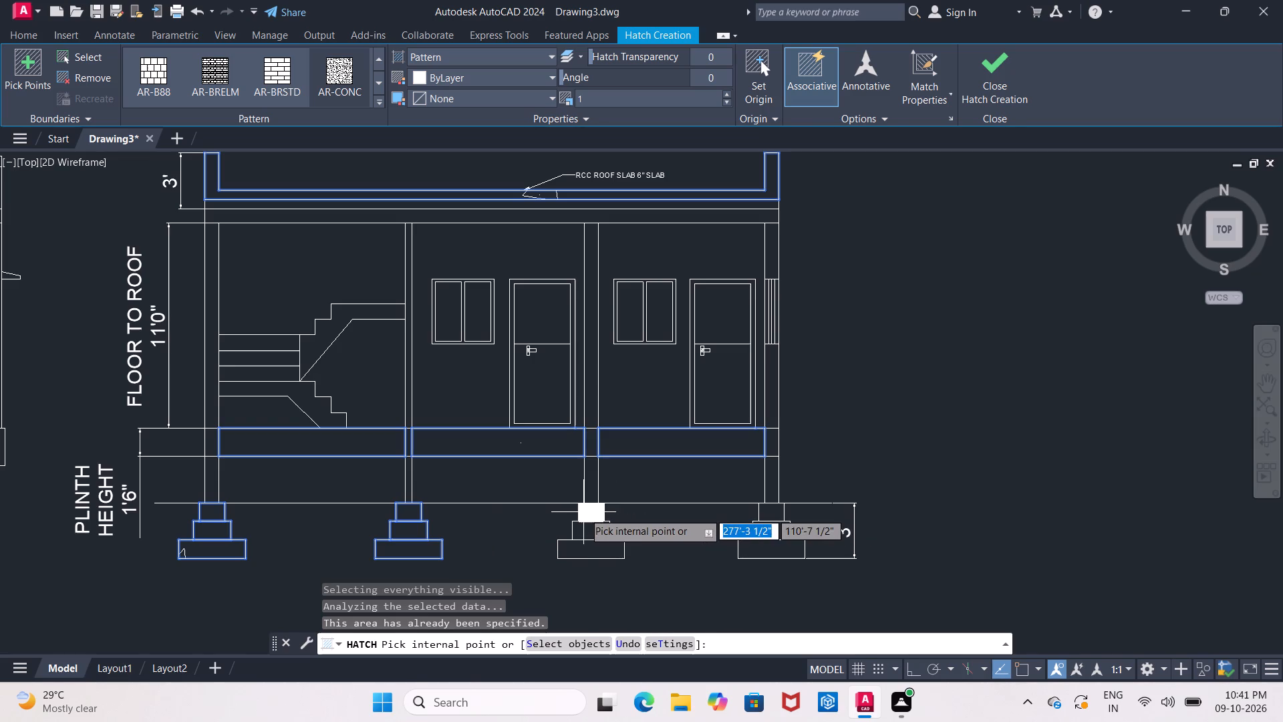
click(583, 512)
click(587, 532)
click(589, 553)
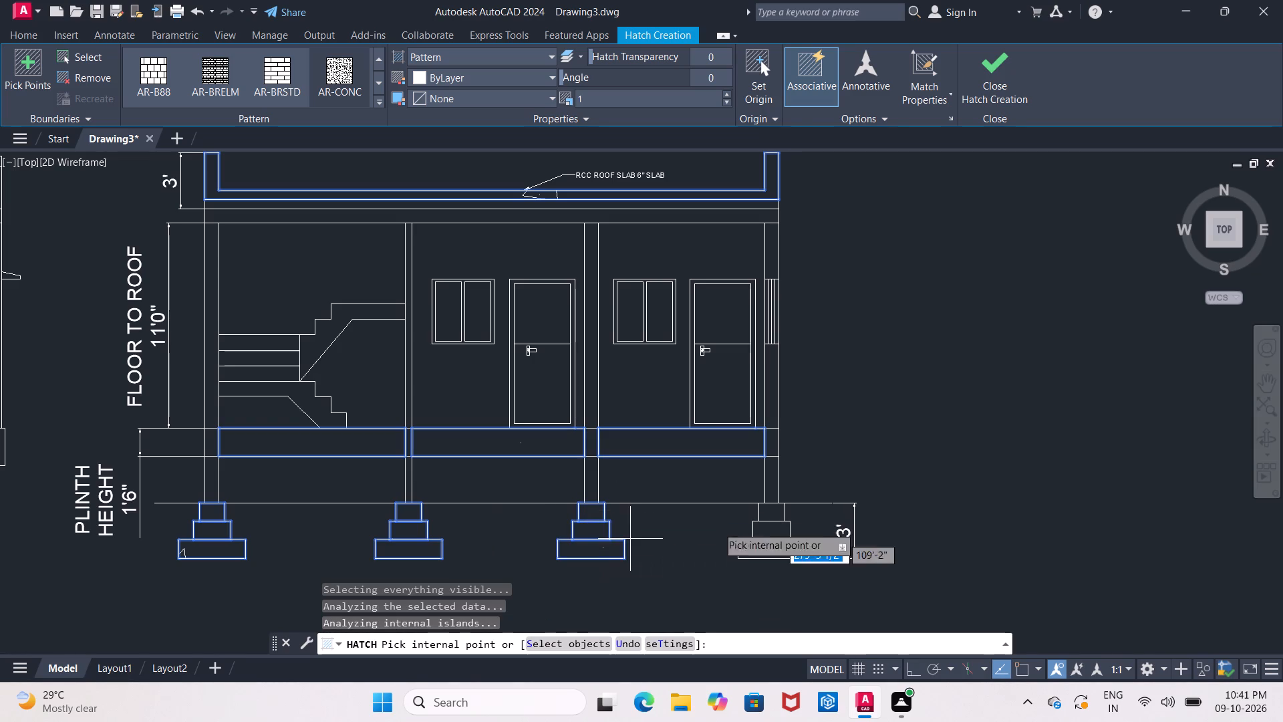
click(778, 514)
click(774, 529)
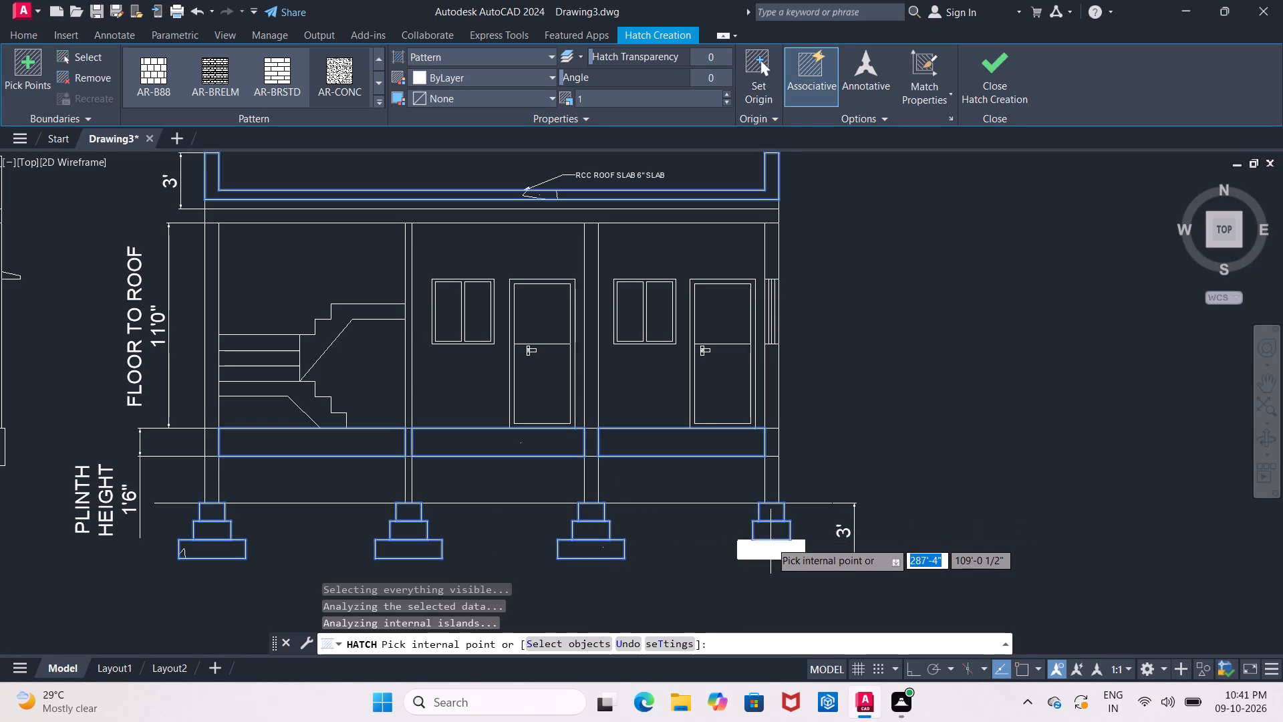
click(770, 541)
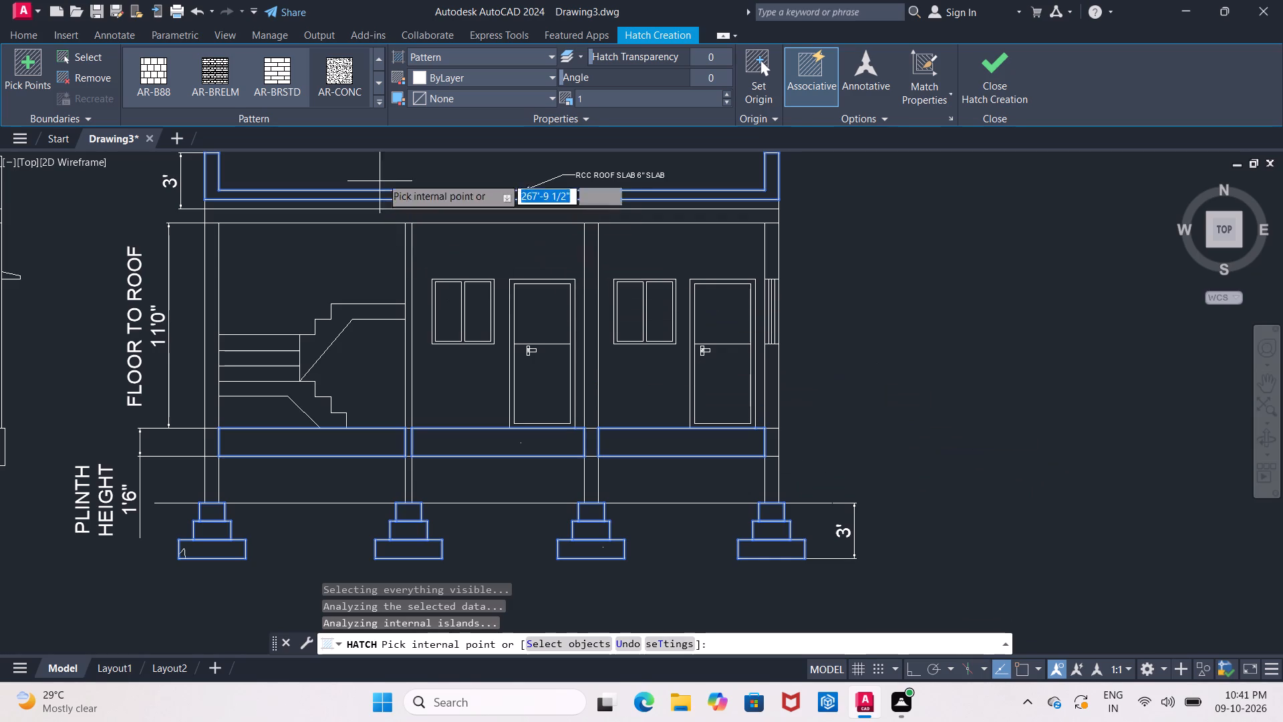
Set the hatch pattern scale to 0.8.
click(726, 92)
click(726, 92)
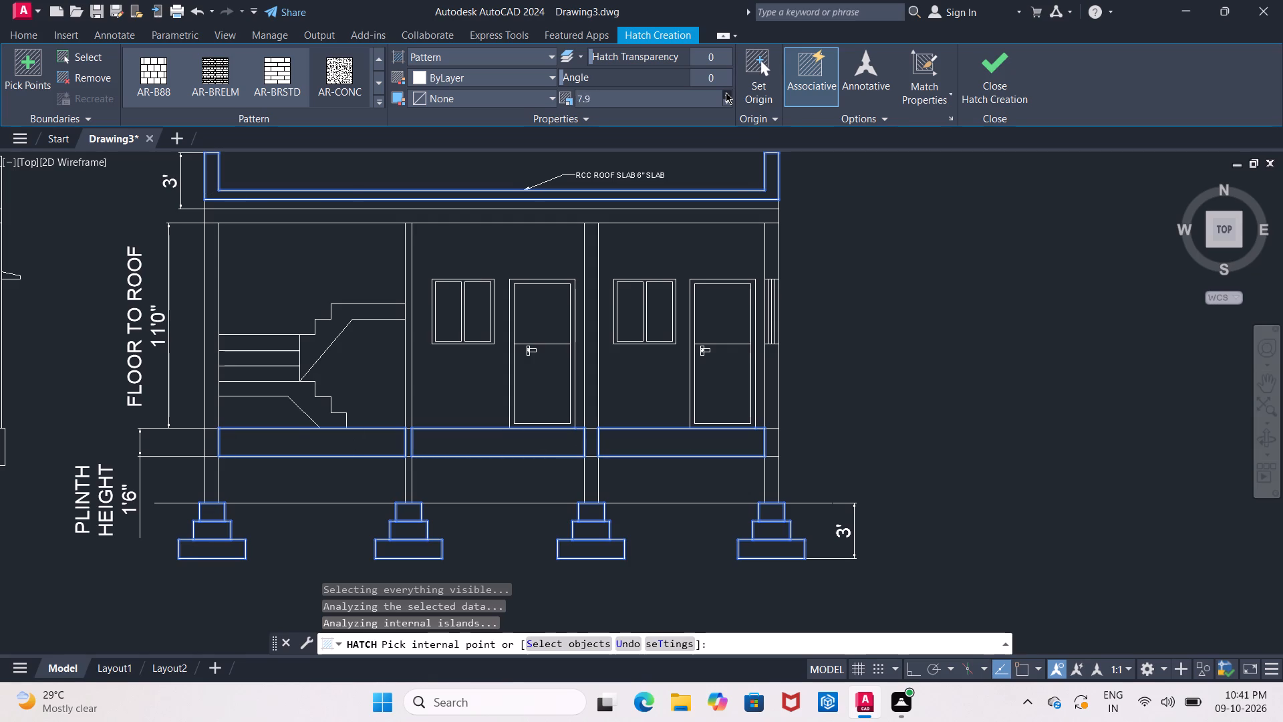
click(728, 104)
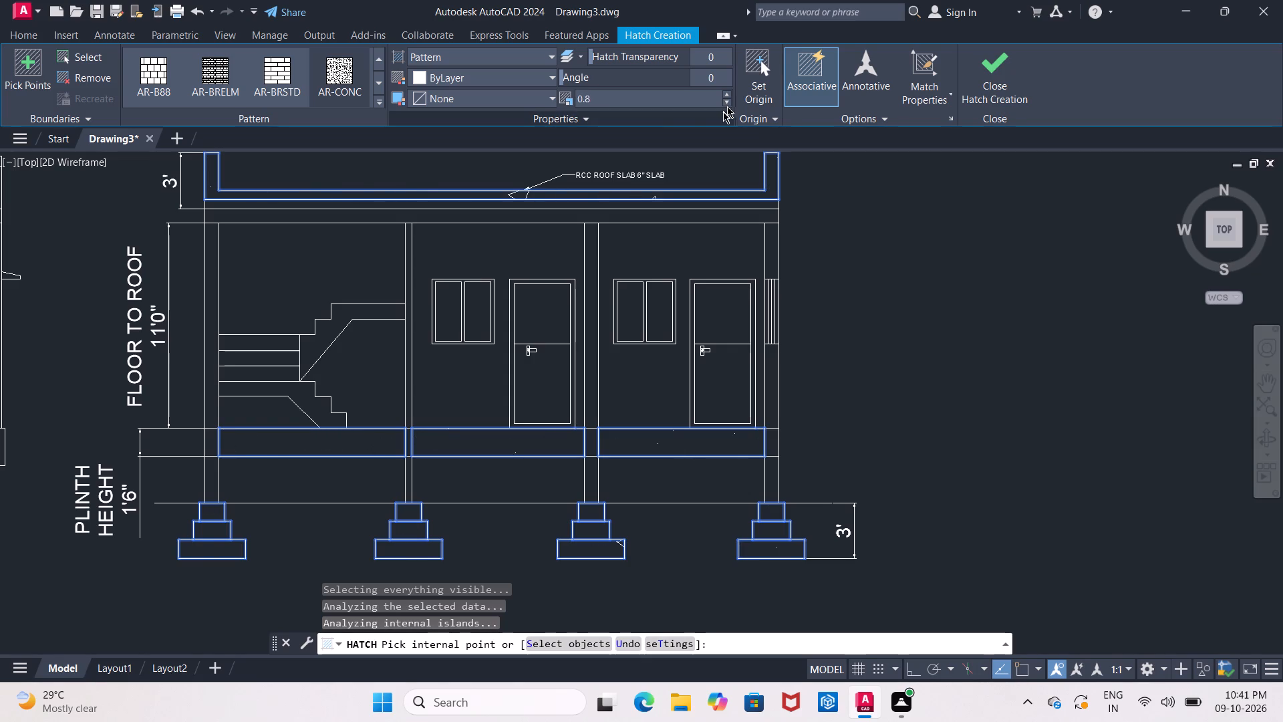
Look through the available hatch patterns and hatch types for an alternative to AR-CONC, keeping the type as Pattern.
click(374, 81)
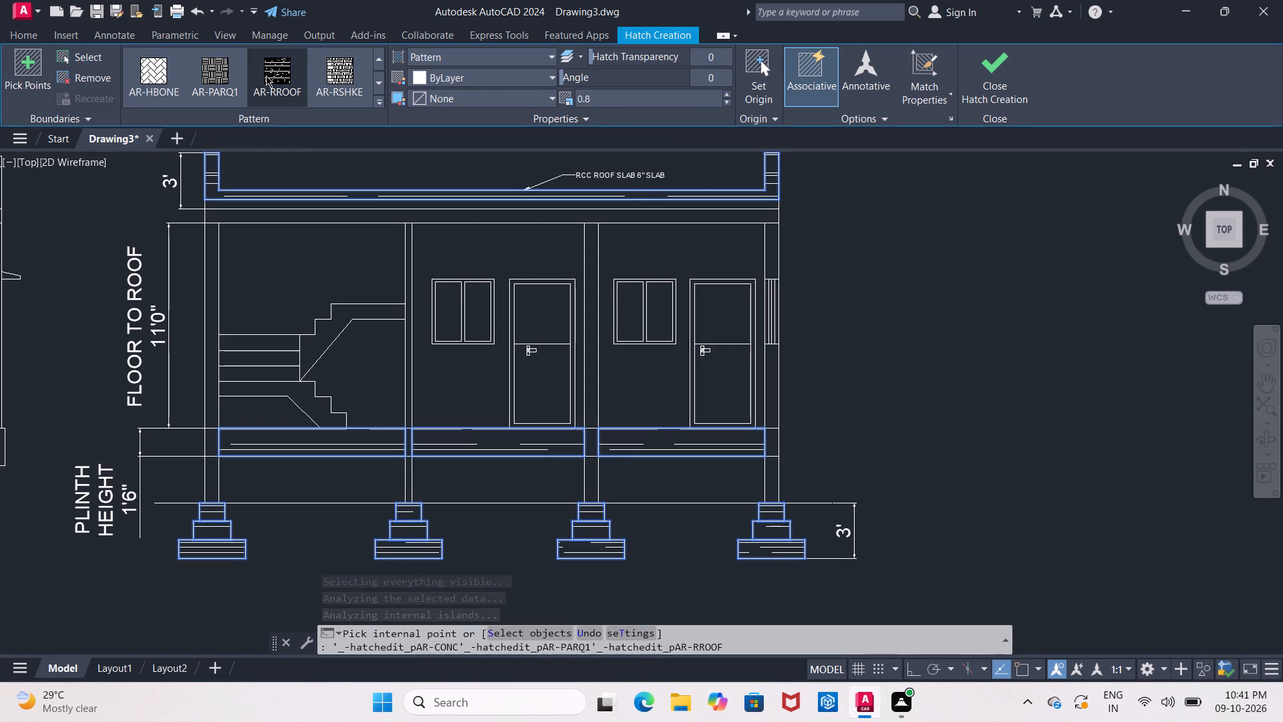
click(374, 90)
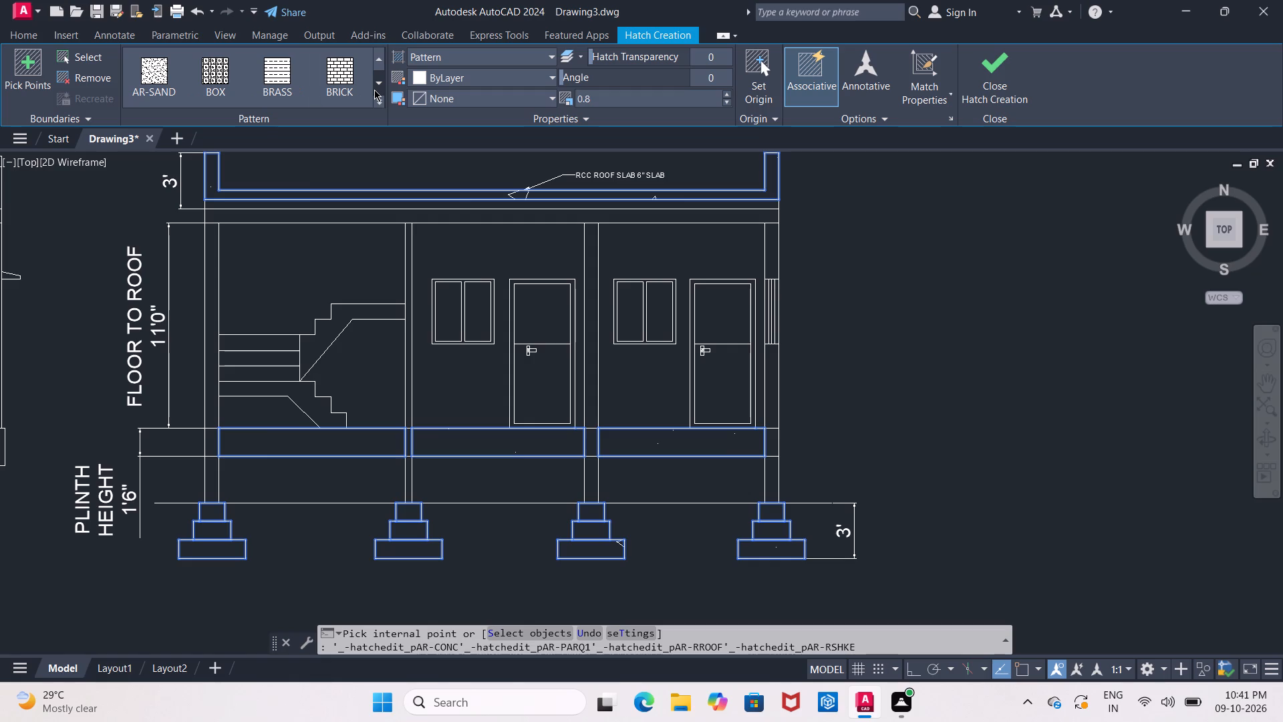
click(374, 90)
click(374, 90)
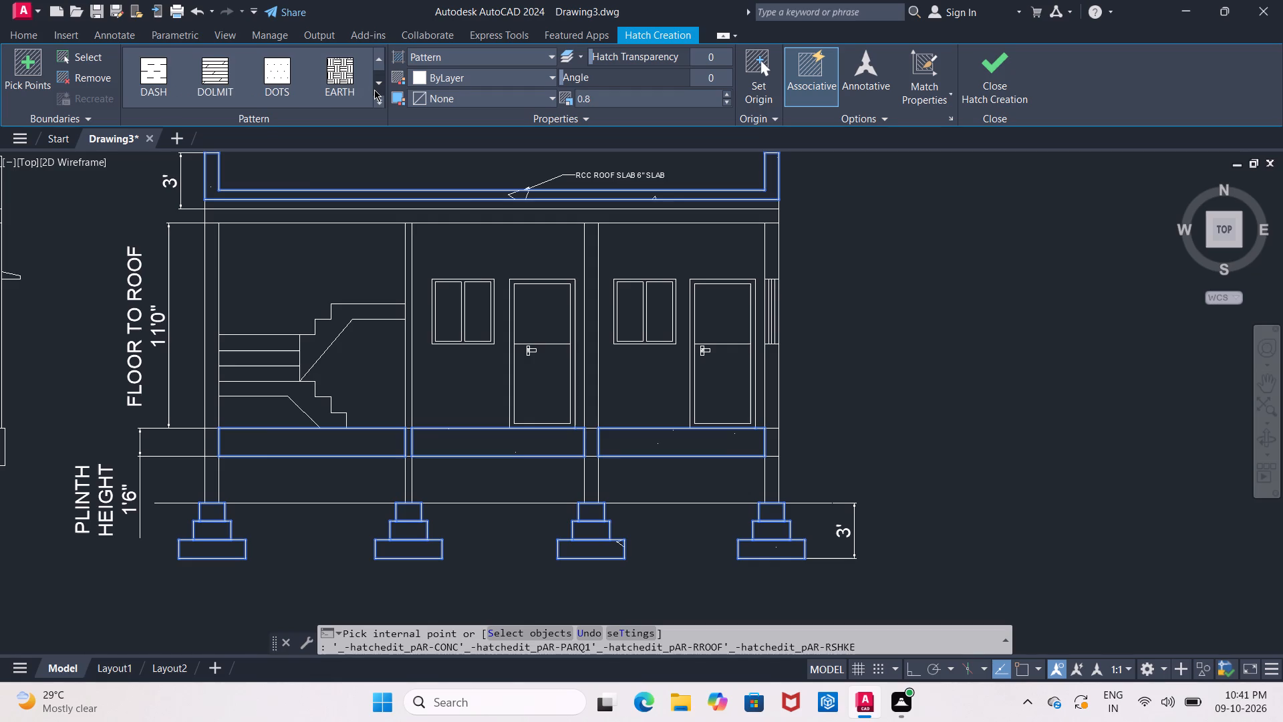
click(374, 90)
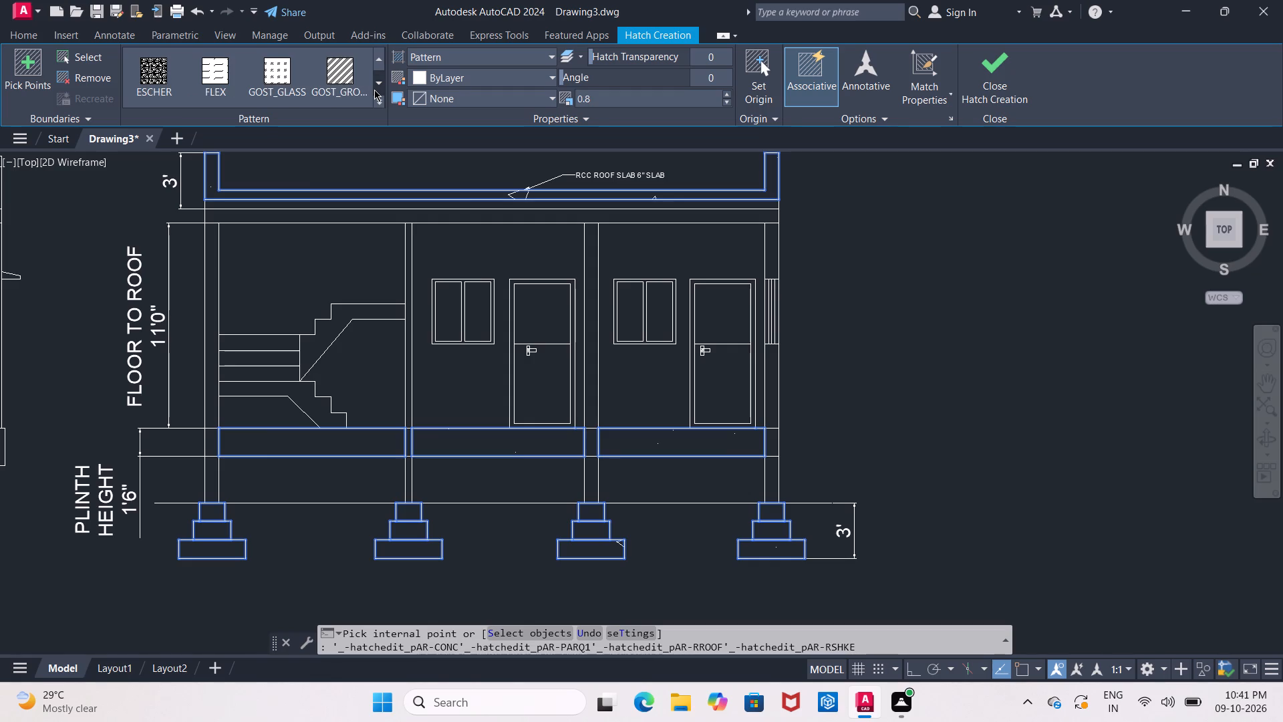
click(374, 90)
click(374, 90)
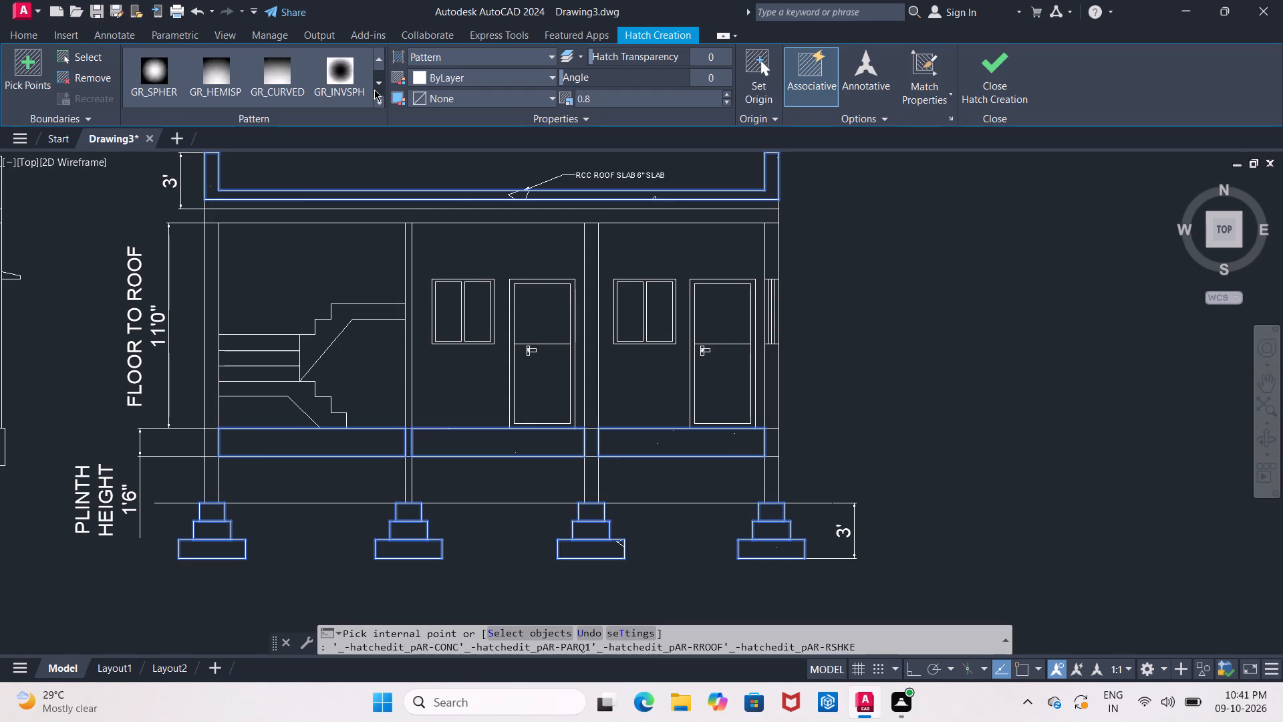
click(374, 90)
click(374, 90)
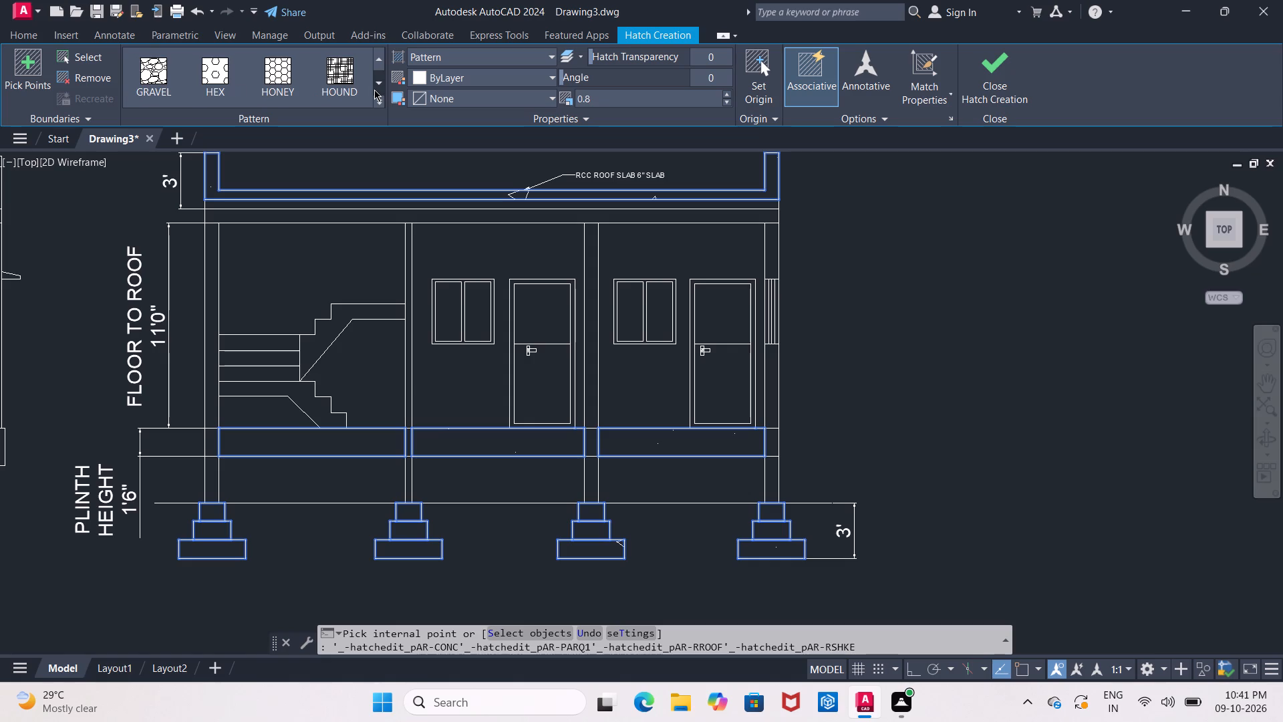
click(374, 90)
click(374, 90)
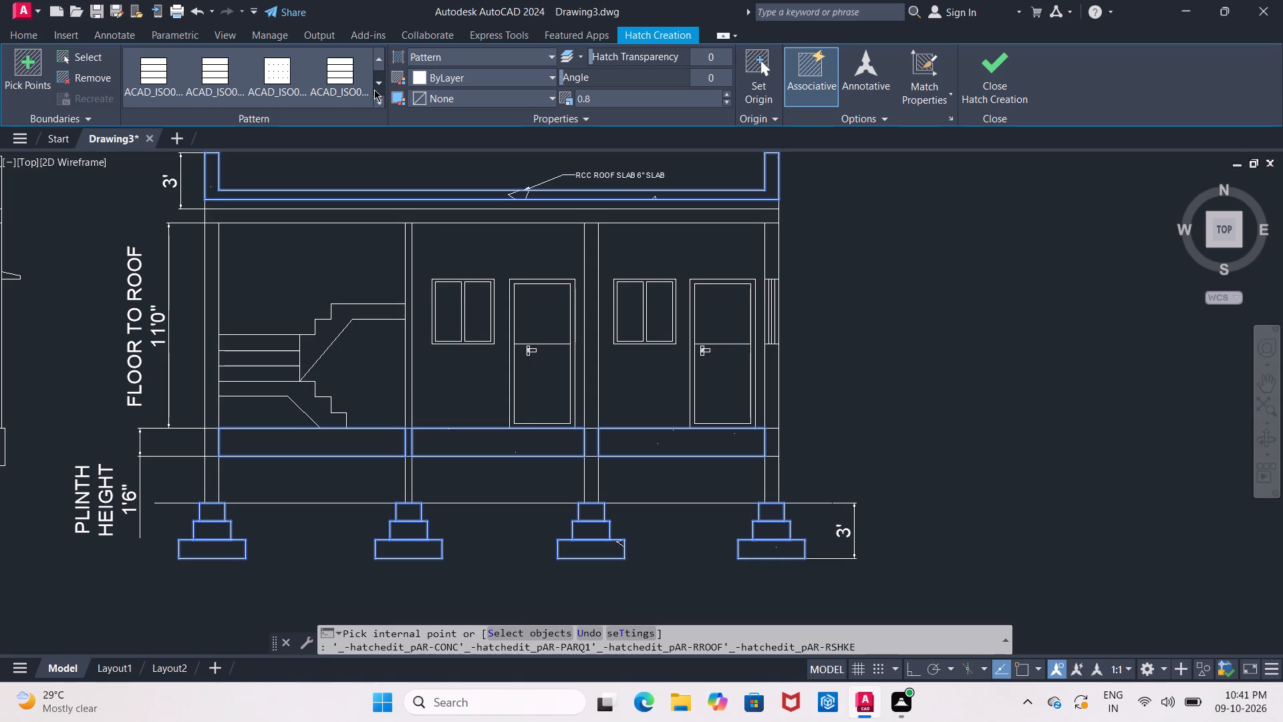
click(374, 90)
click(374, 90)
click(374, 90)
click(374, 90)
click(374, 90)
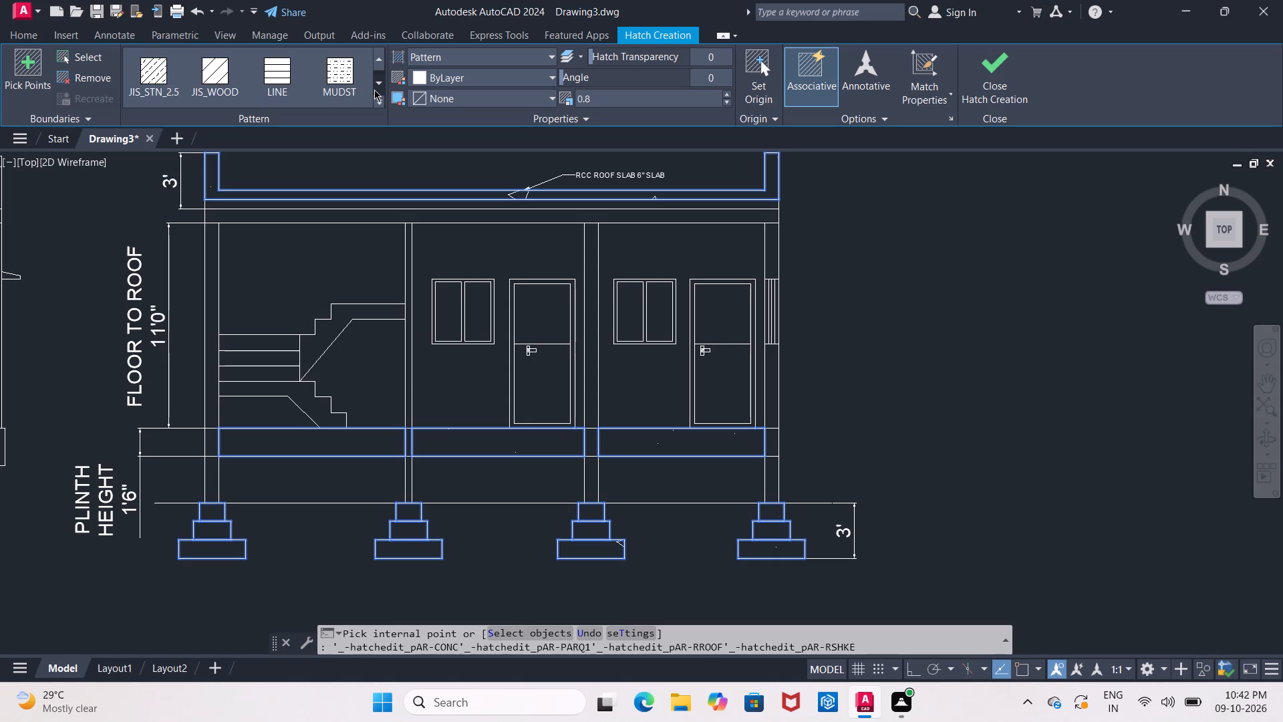
click(374, 90)
click(374, 90)
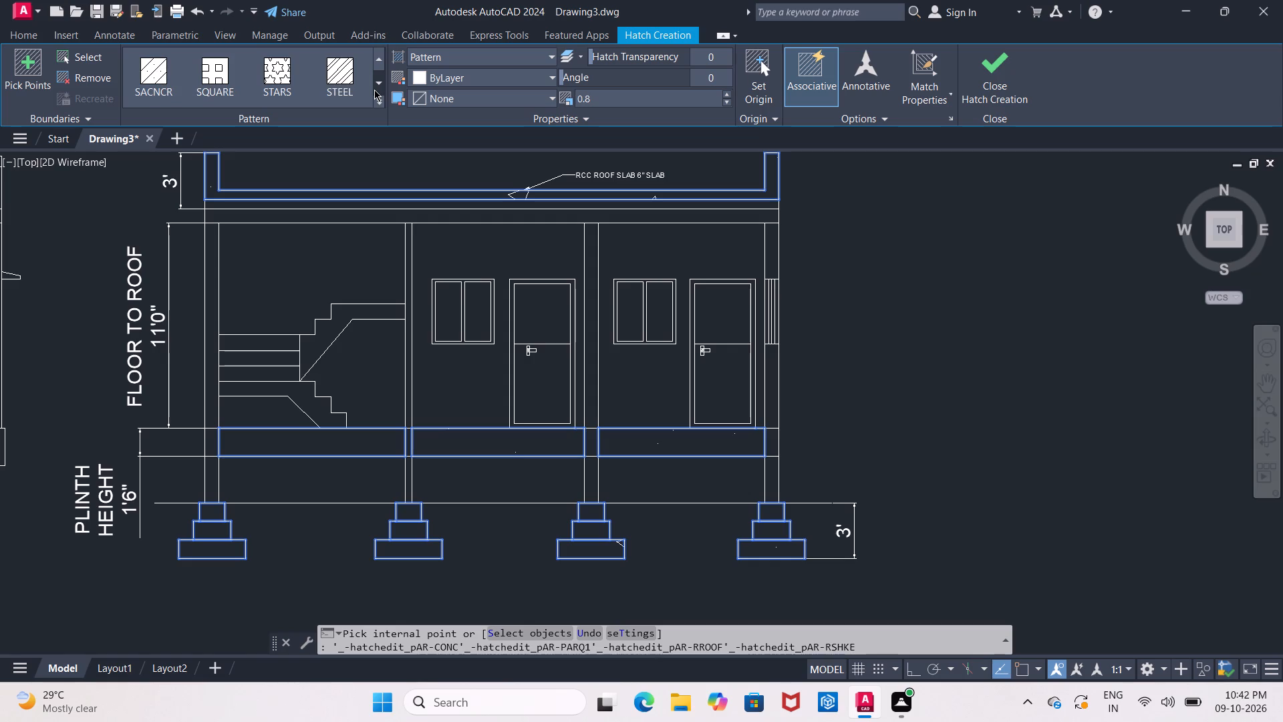
click(374, 90)
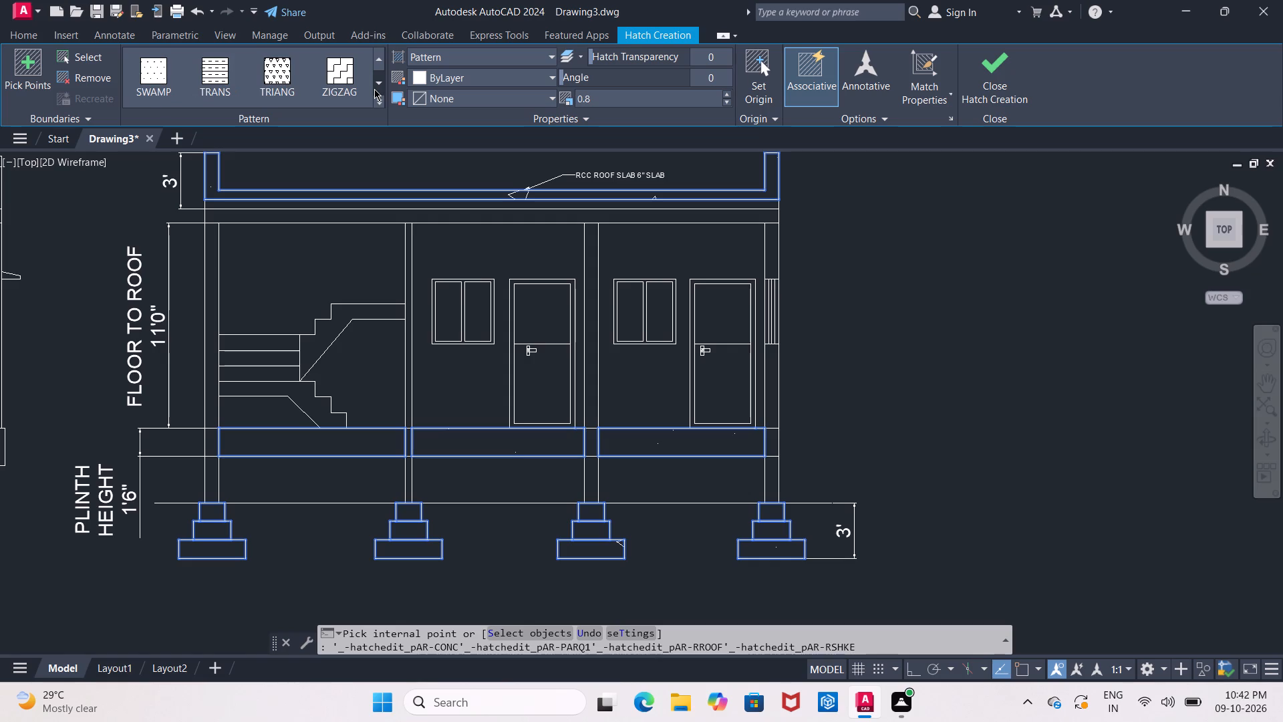
click(375, 89)
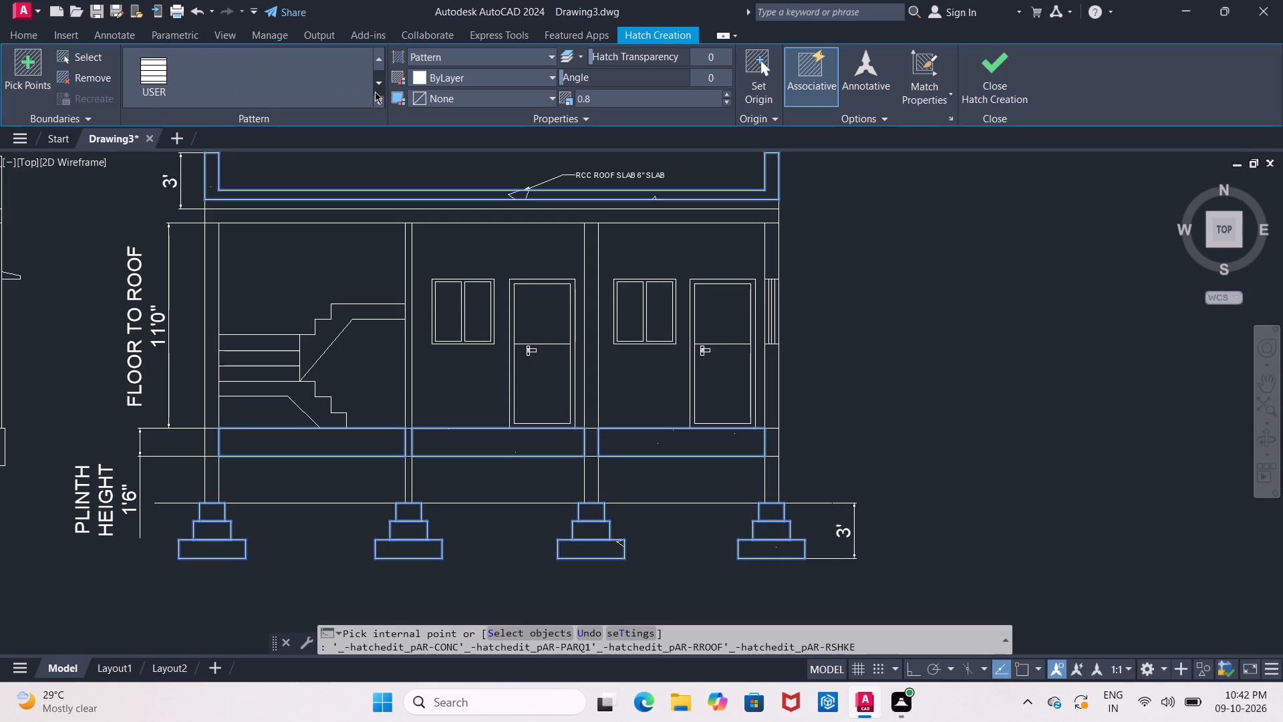
click(375, 92)
click(380, 64)
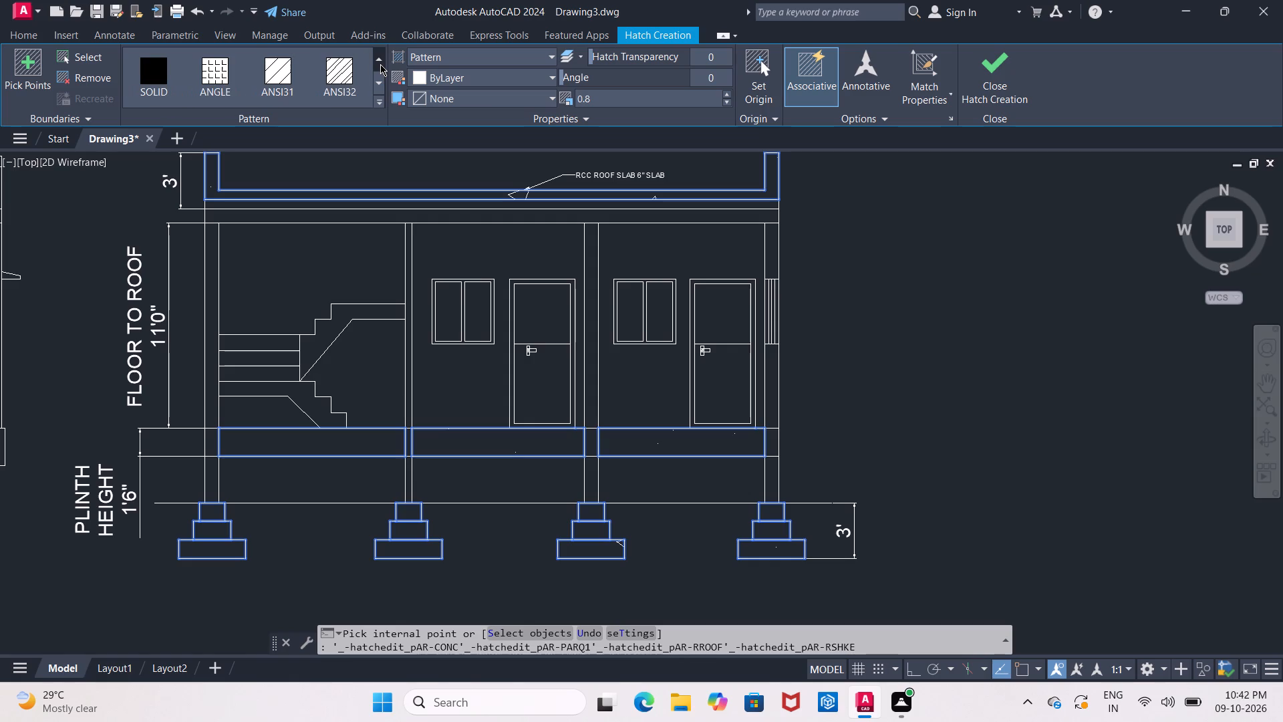
click(547, 55)
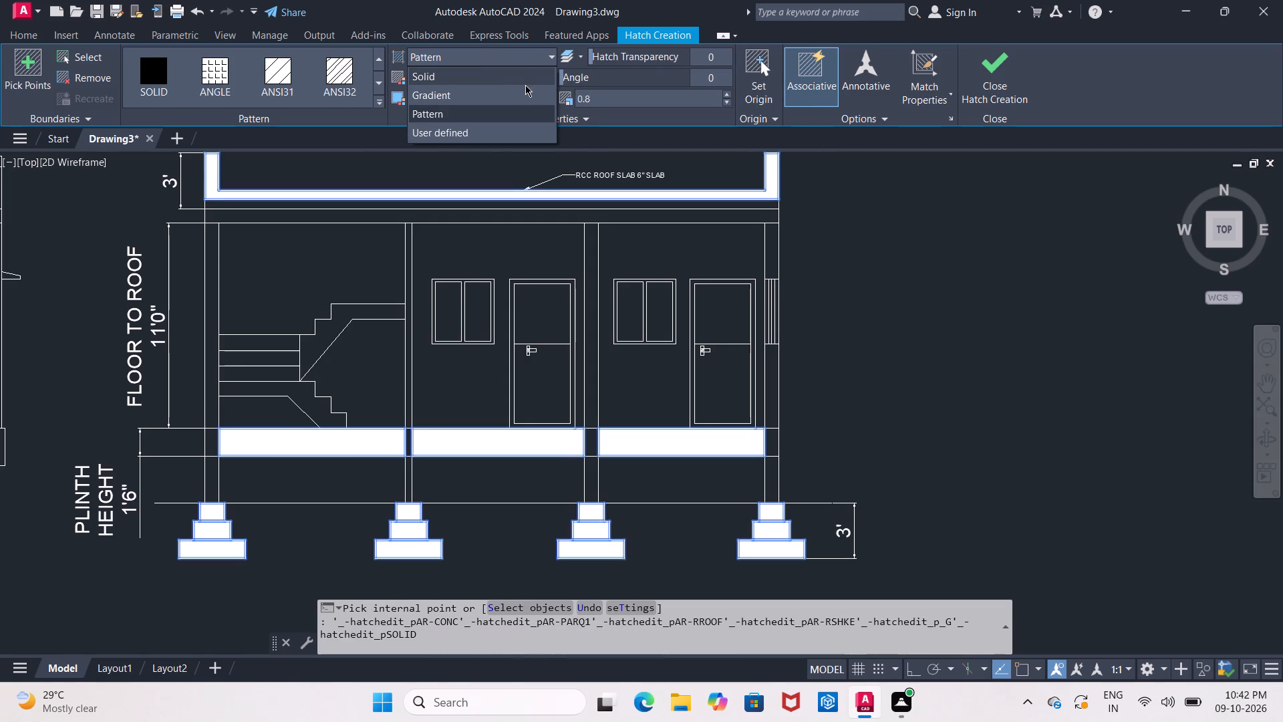
click(516, 118)
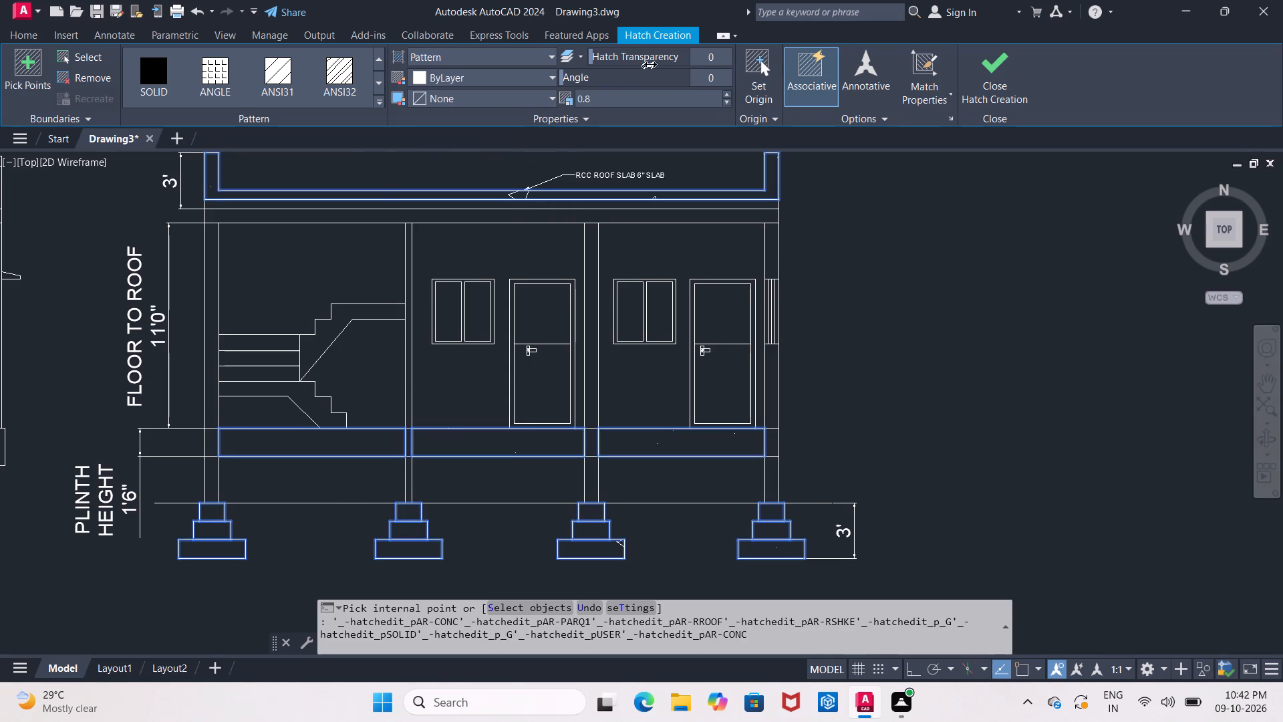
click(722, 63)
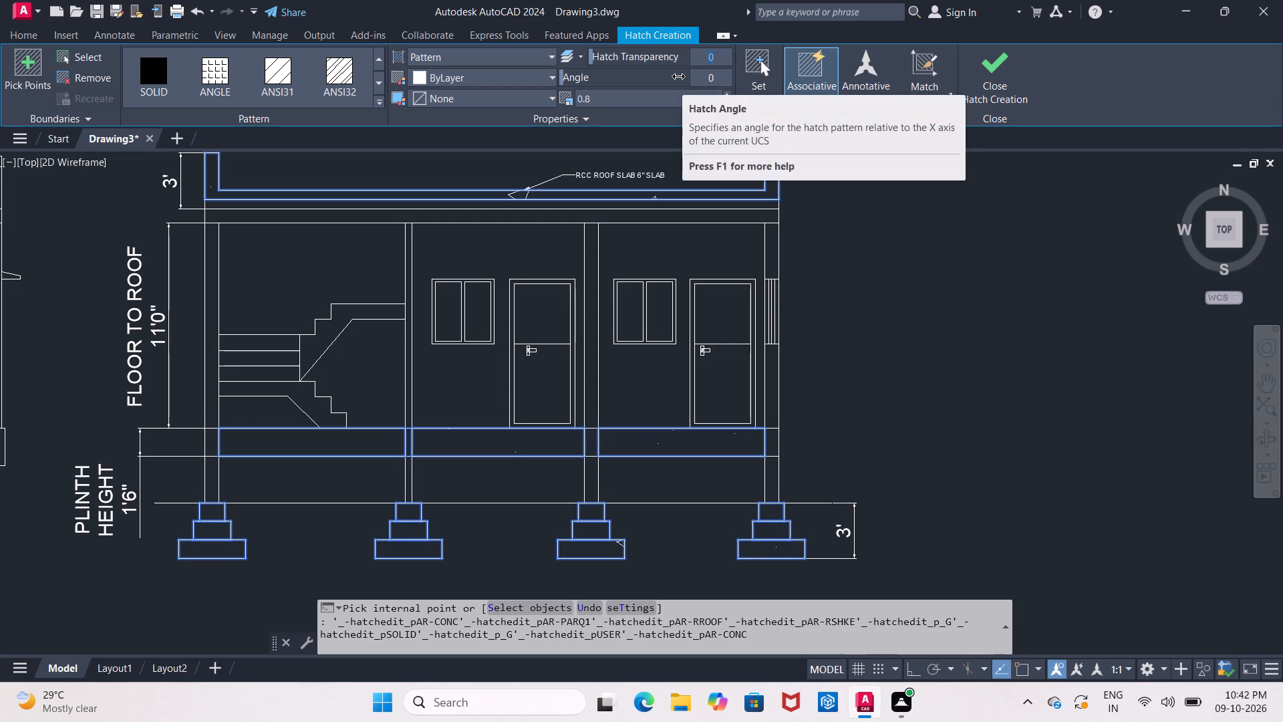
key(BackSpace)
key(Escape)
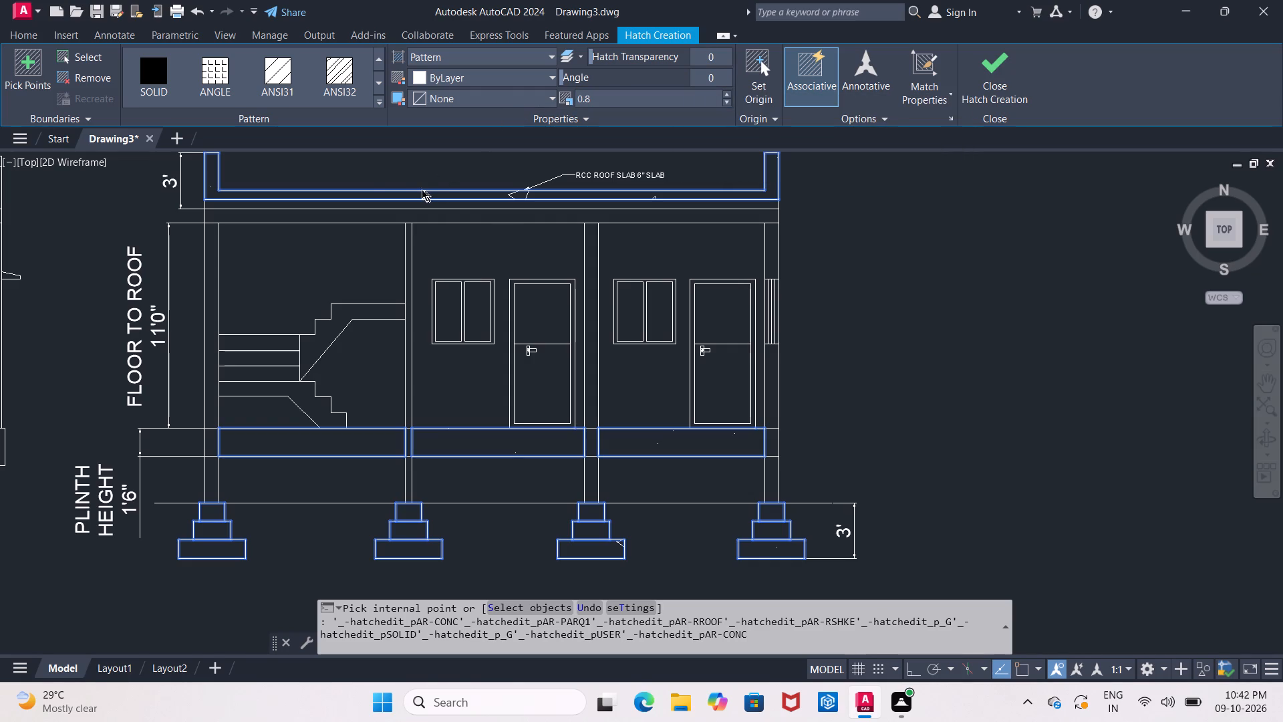
Reapply the AR-CONC pattern, pick the roof slab and the tiers of the first two stepped footings again, and finish the hatch.
click(380, 84)
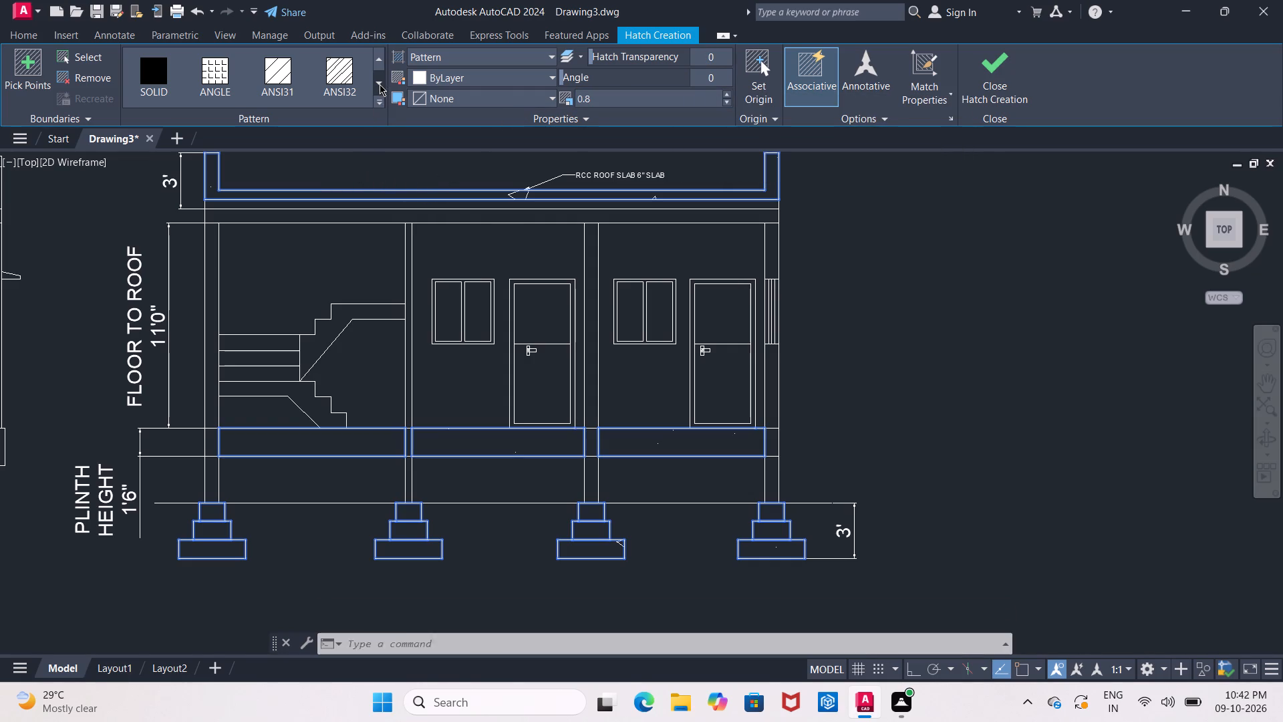
click(380, 84)
click(380, 84)
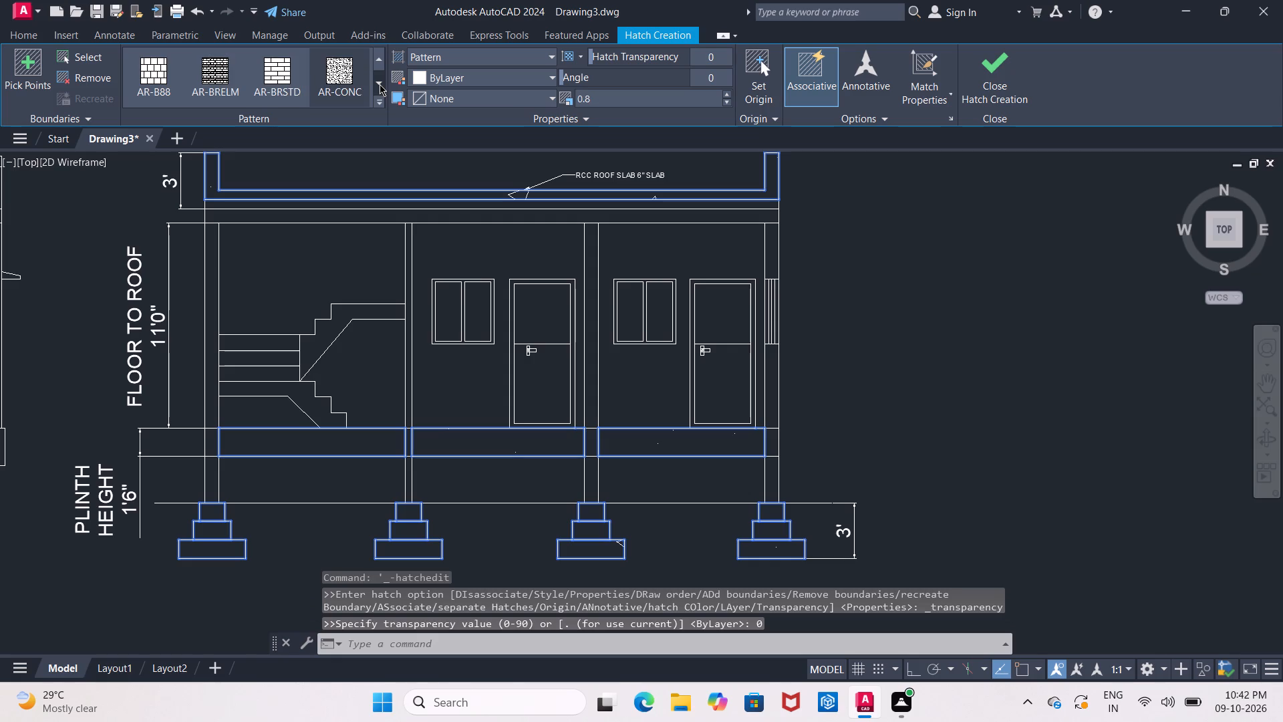
click(342, 78)
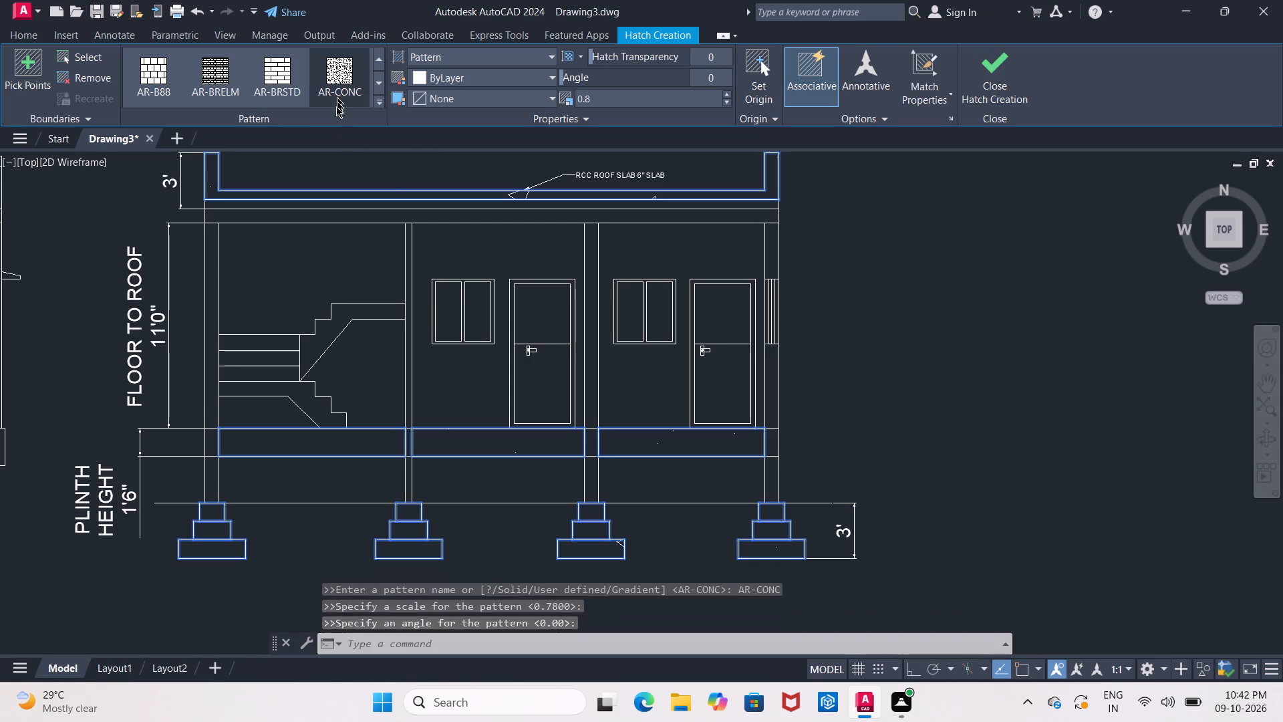
click(351, 195)
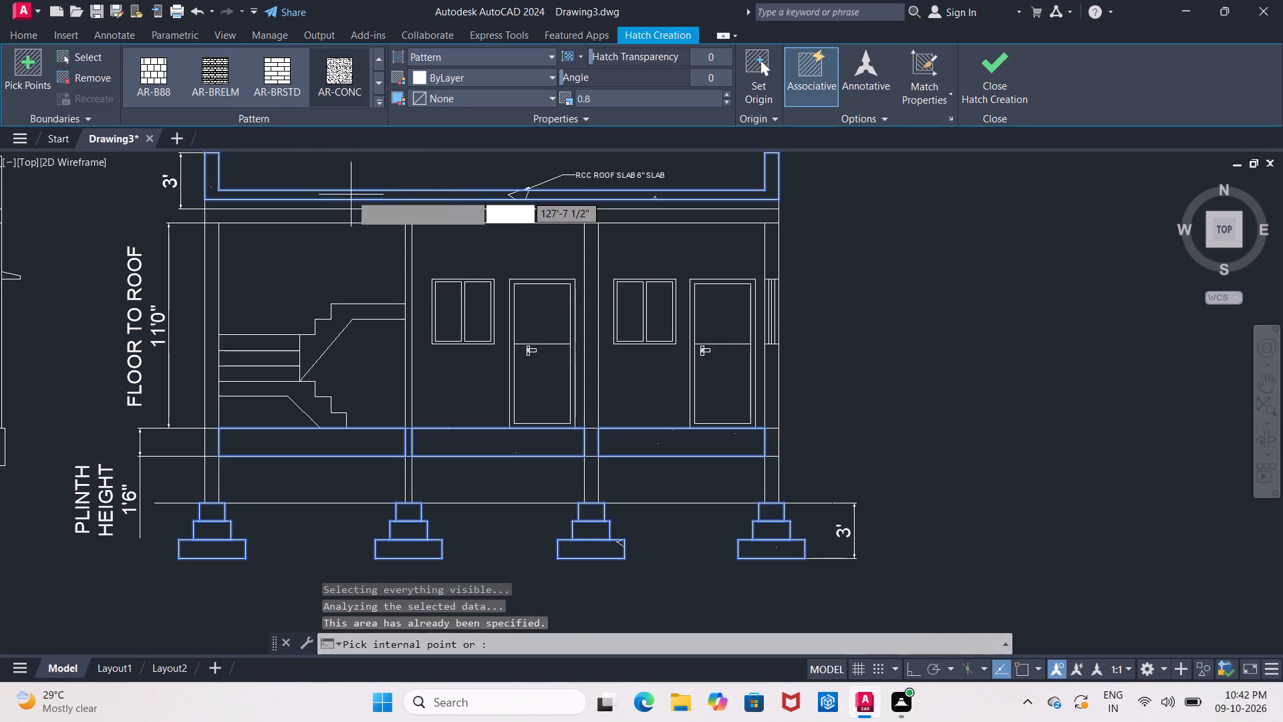
click(208, 527)
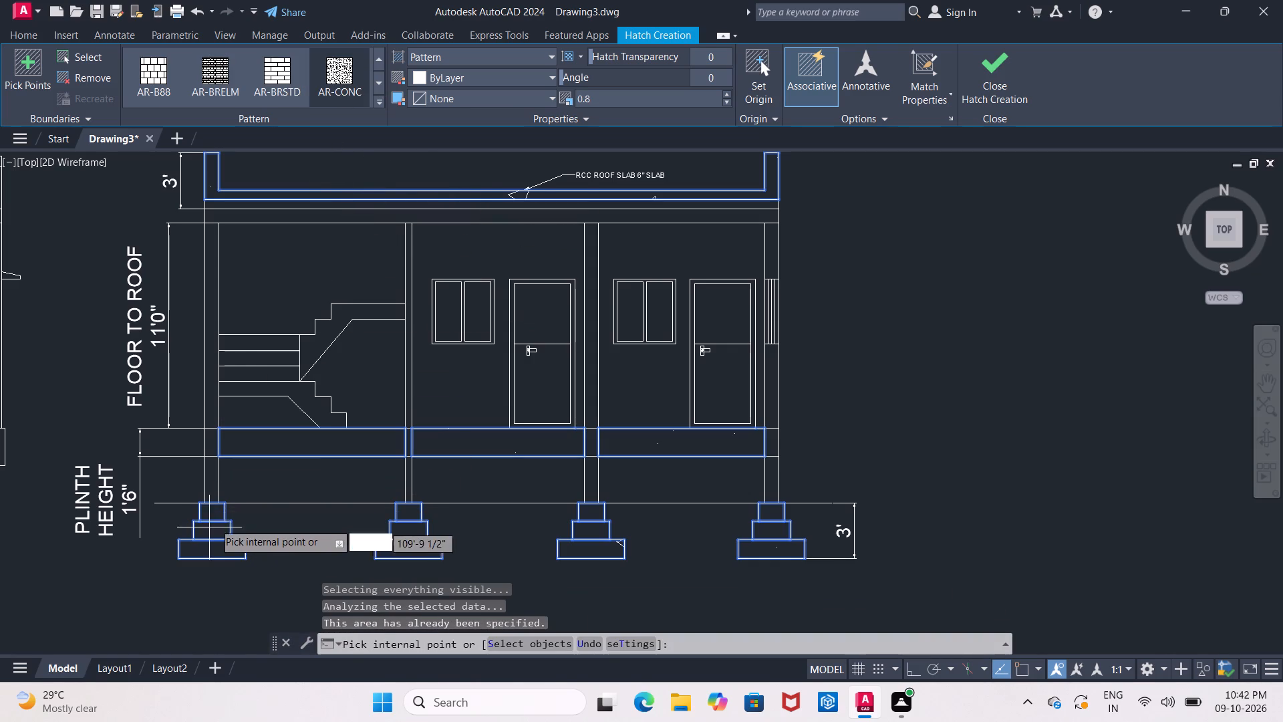
click(218, 513)
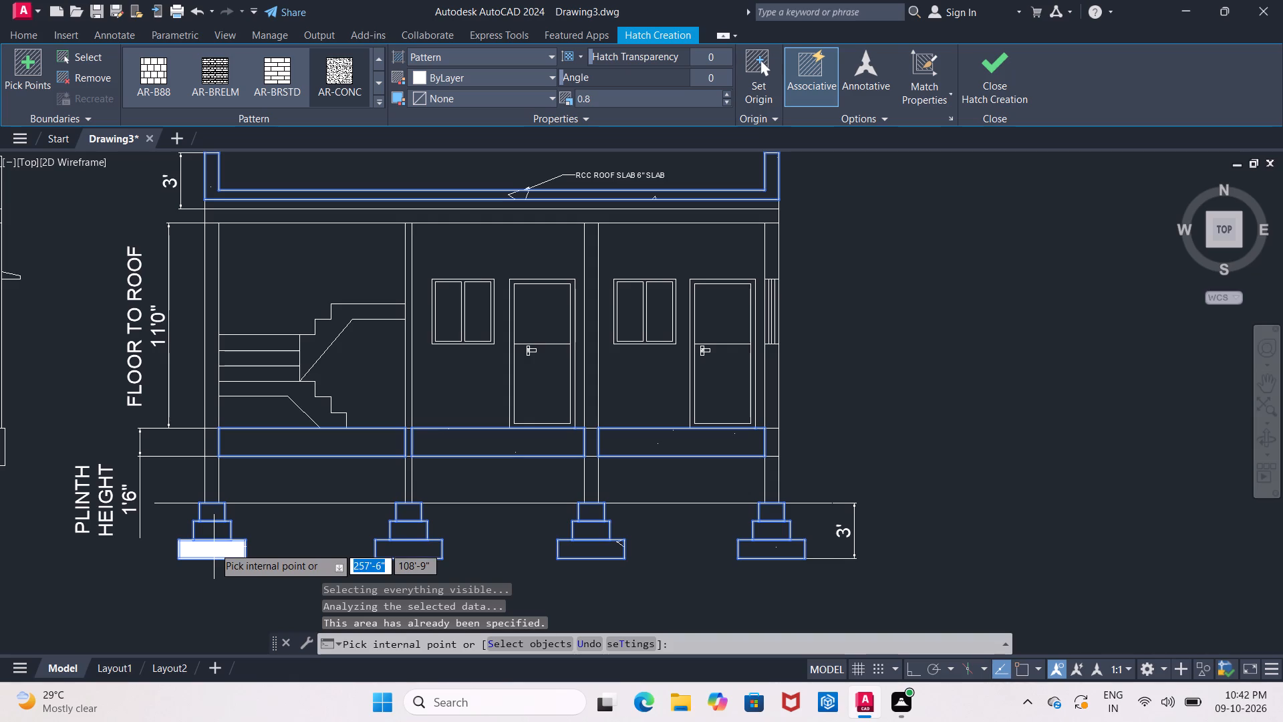
click(214, 547)
click(404, 515)
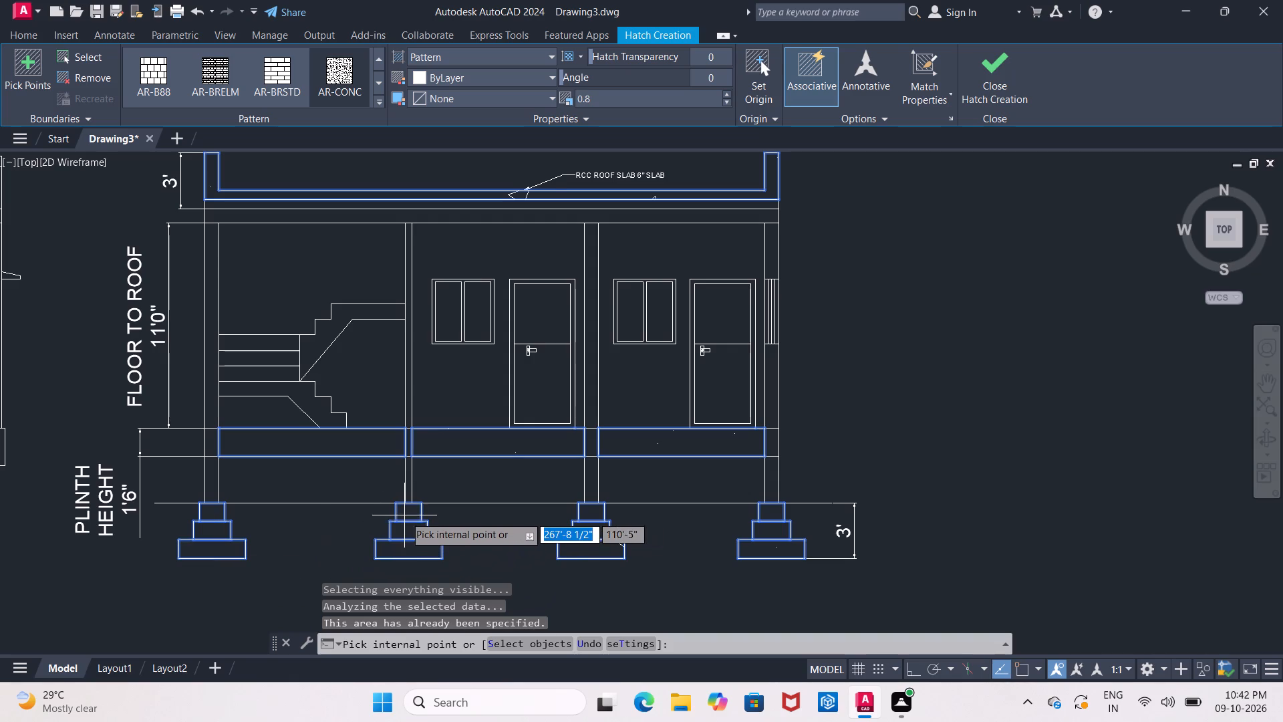
click(404, 531)
click(406, 552)
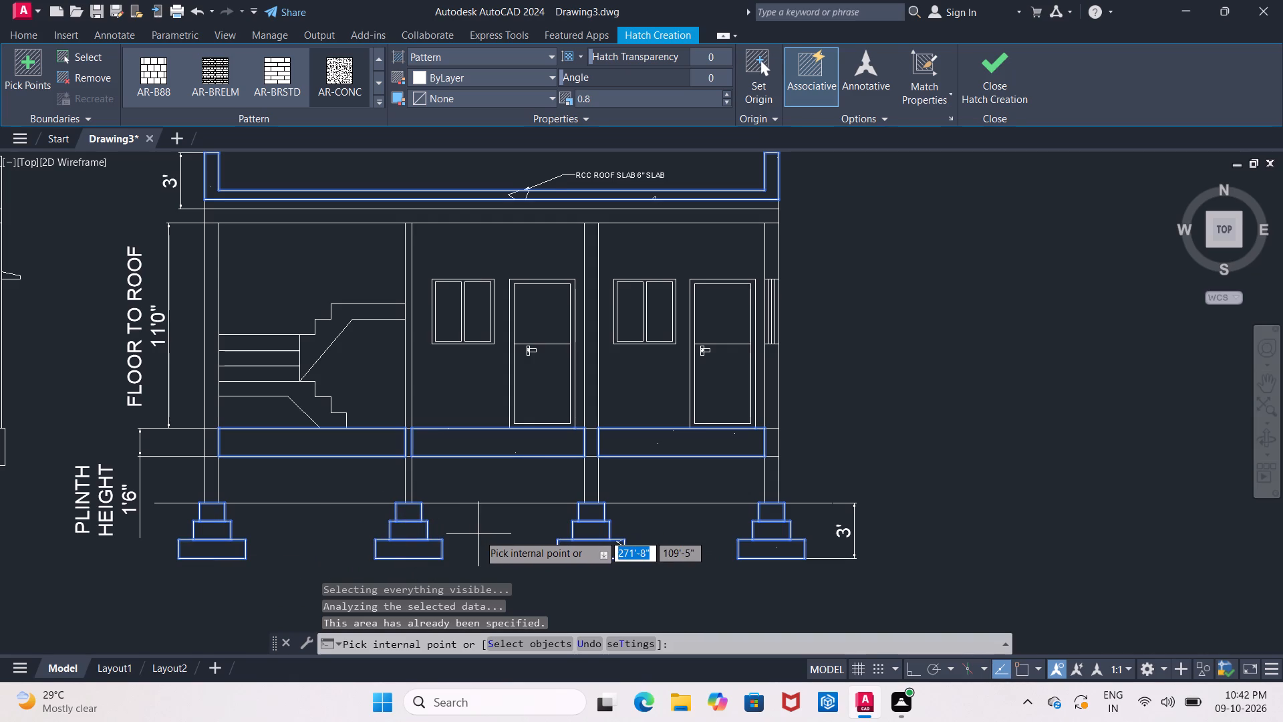
key(Escape)
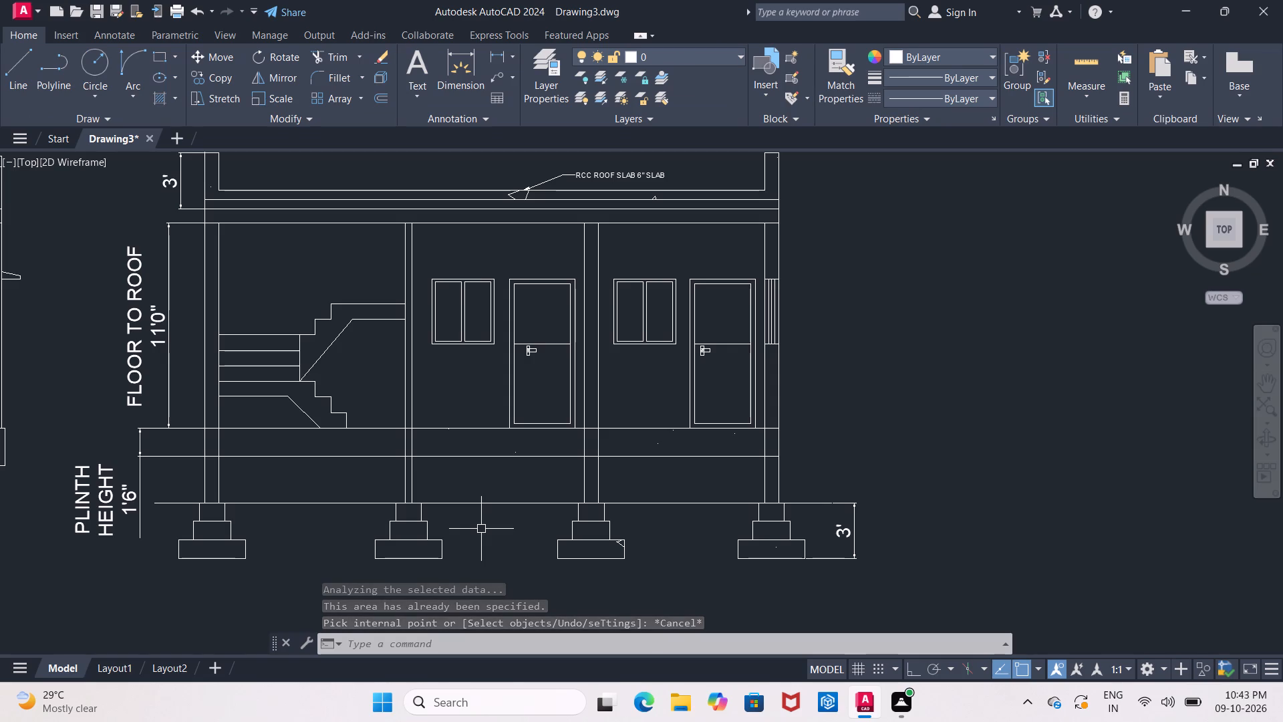
click(424, 550)
key(Escape)
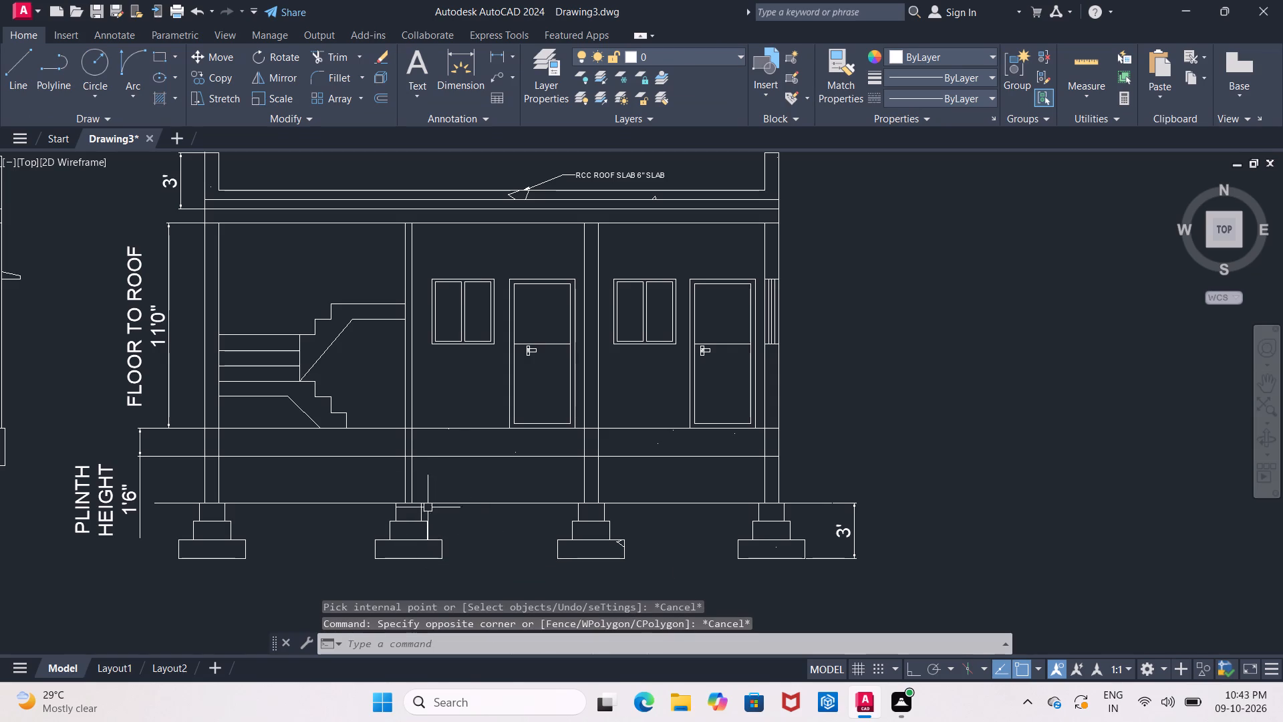
Review the hatched section alongside the front elevation and the floor plan.
scroll(334, 216, down, 2)
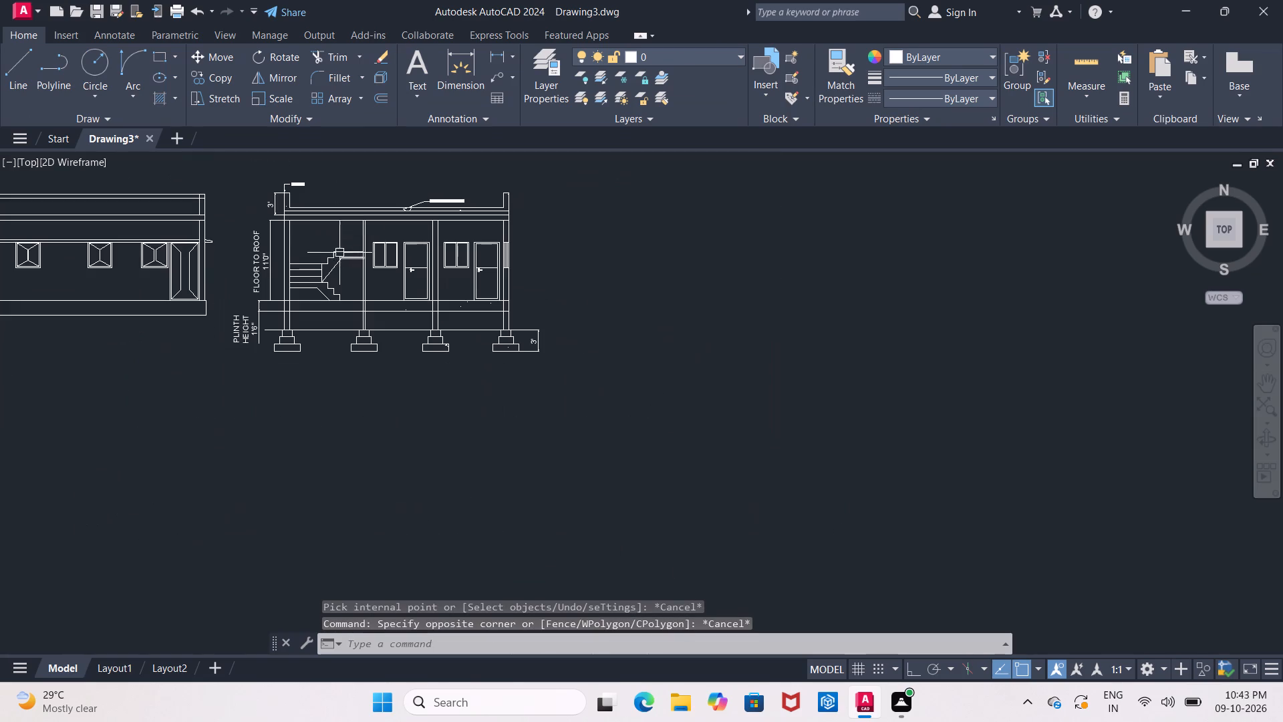
scroll(339, 251, up, 2)
middle_drag(339, 251, 364, 306)
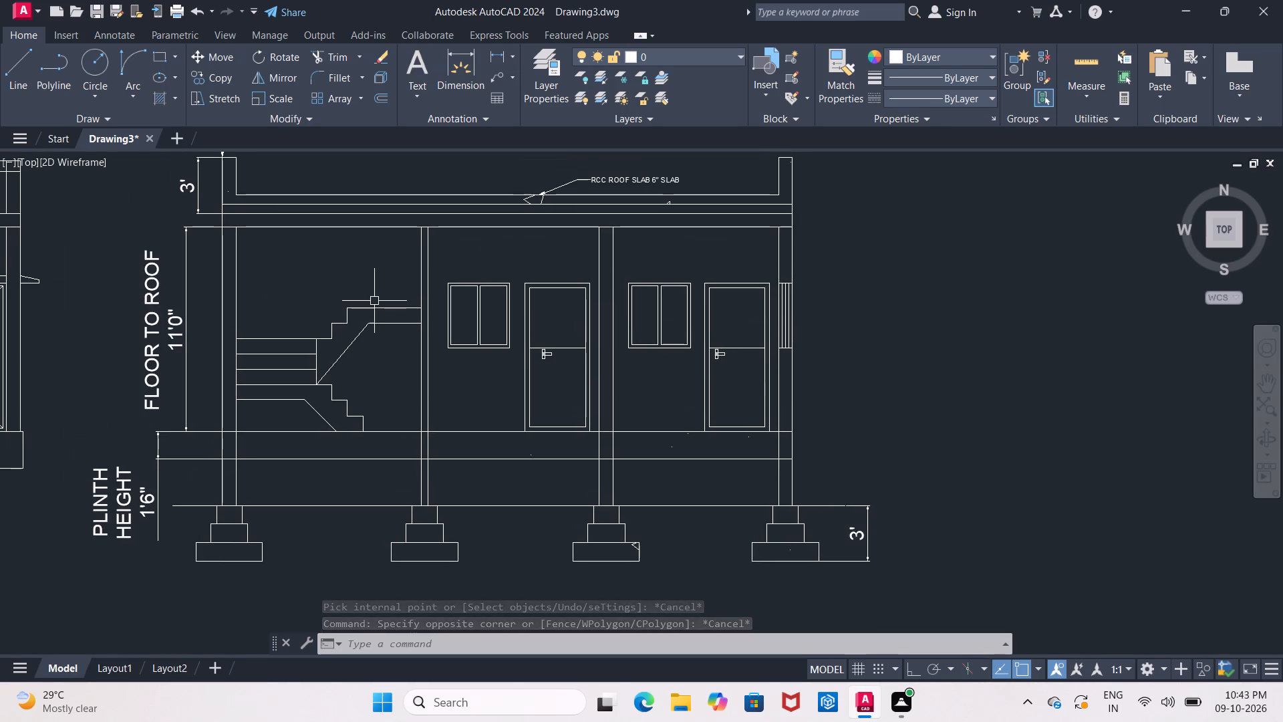
scroll(374, 300, down, 1)
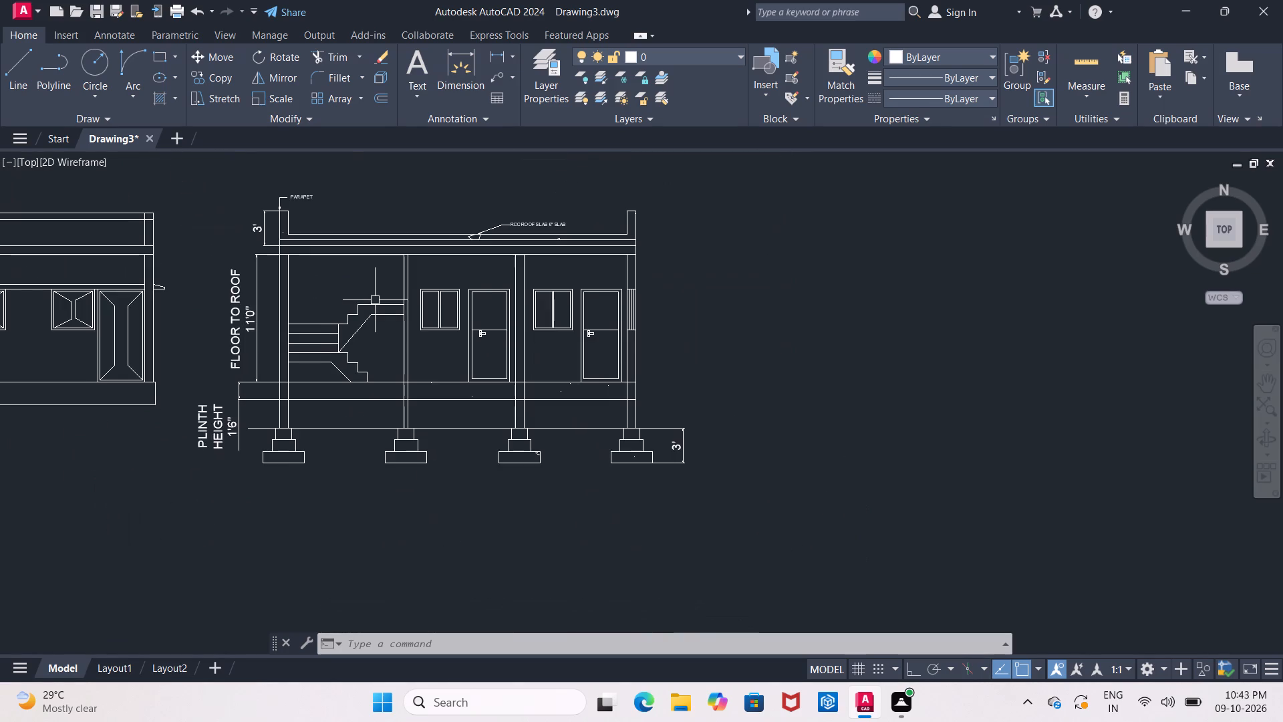
middle_drag(375, 300, 455, 218)
scroll(327, 310, down, 2)
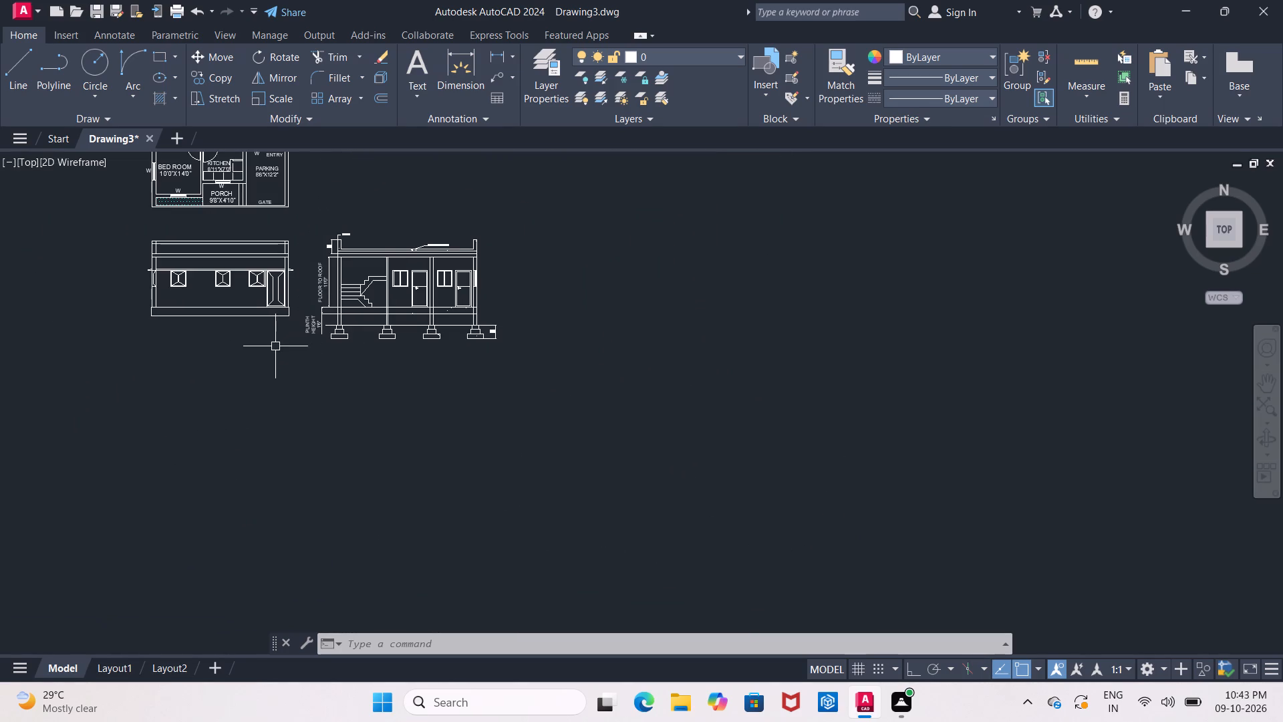
middle_drag(274, 348, 359, 380)
scroll(277, 359, down, 1)
scroll(309, 310, up, 1)
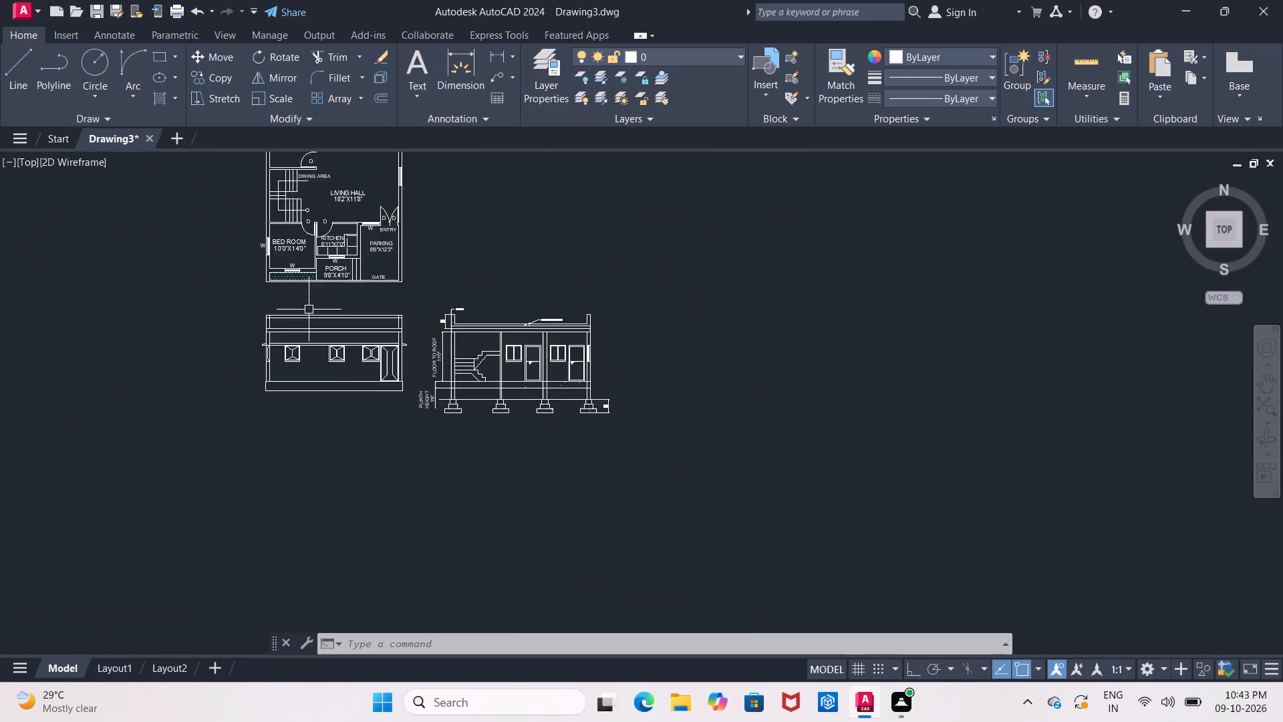
scroll(308, 308, up, 1)
middle_drag(310, 312, 301, 459)
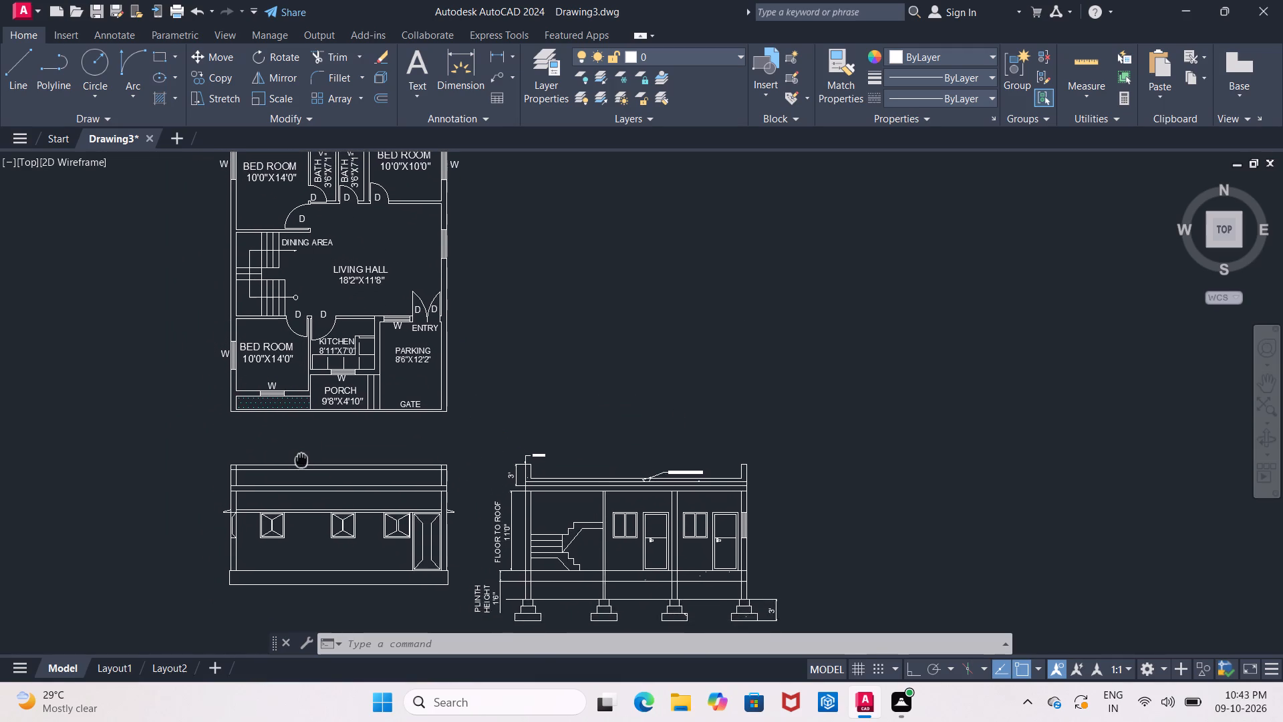
middle_drag(301, 459, 300, 501)
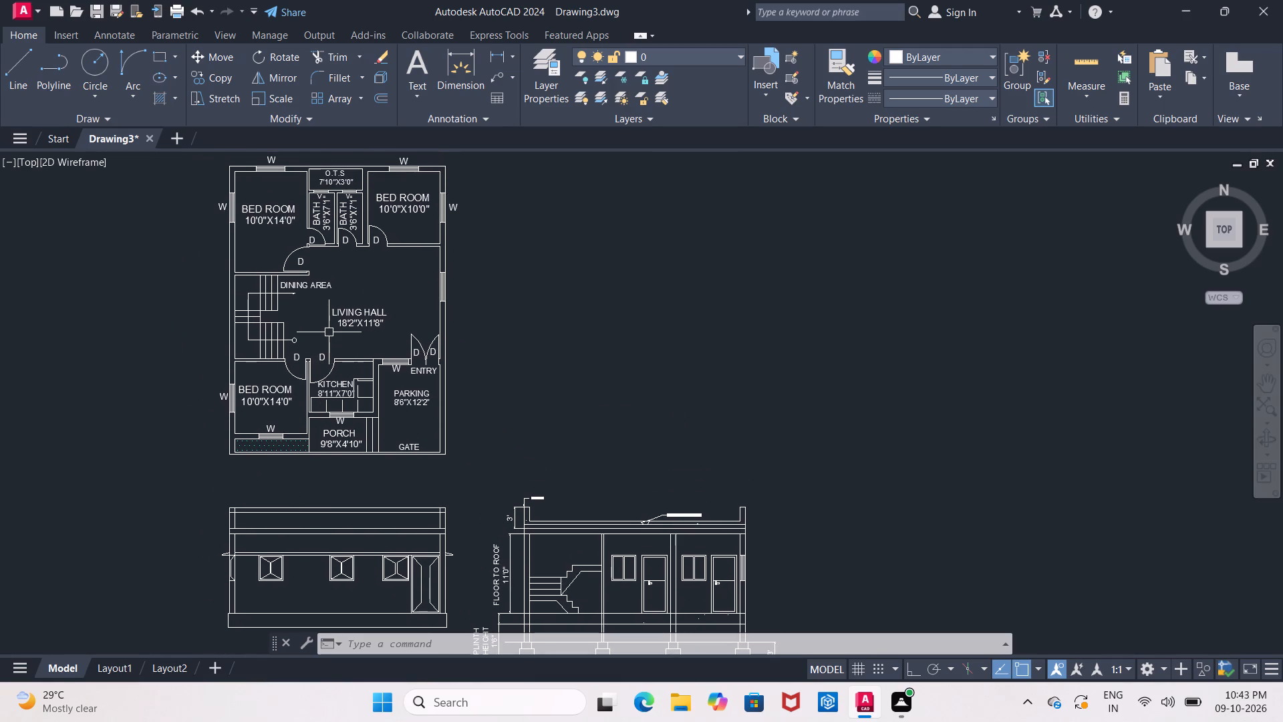
scroll(329, 332, up, 1)
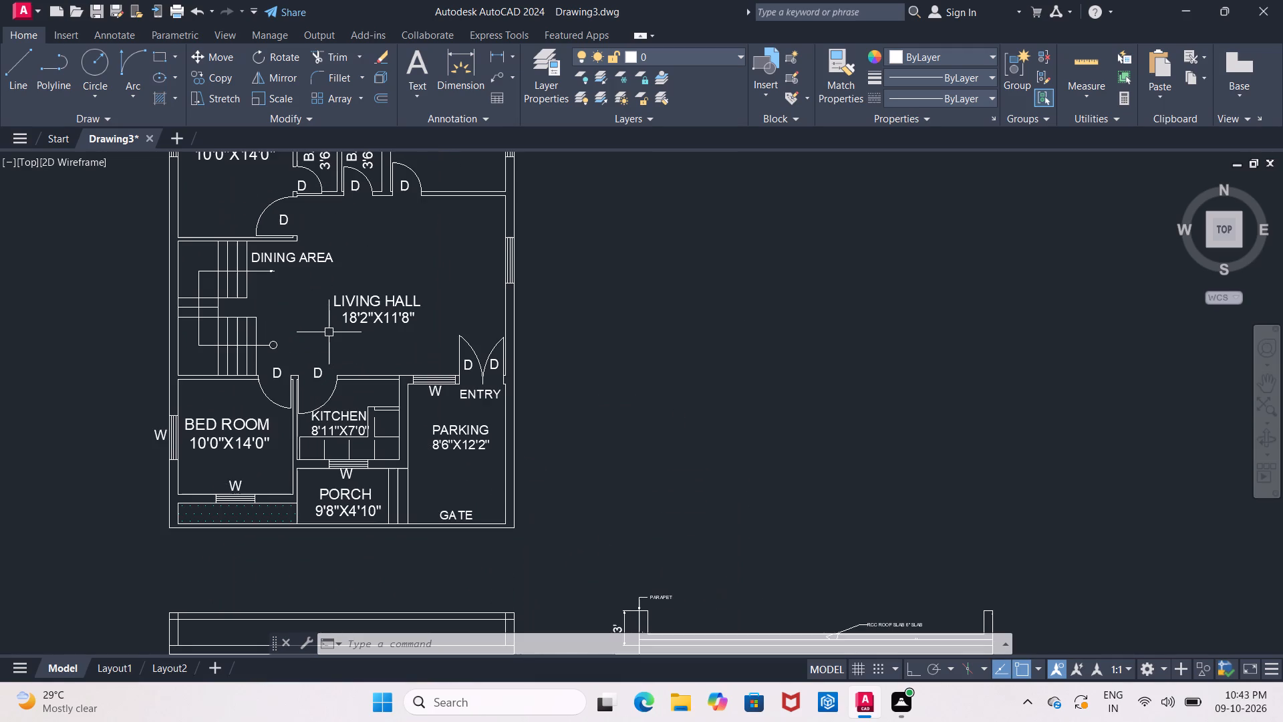
scroll(329, 332, up, 2)
middle_drag(332, 336, 341, 425)
Place the single-line text PLAN horizontally above the floor plan as its title.
scroll(340, 388, down, 4)
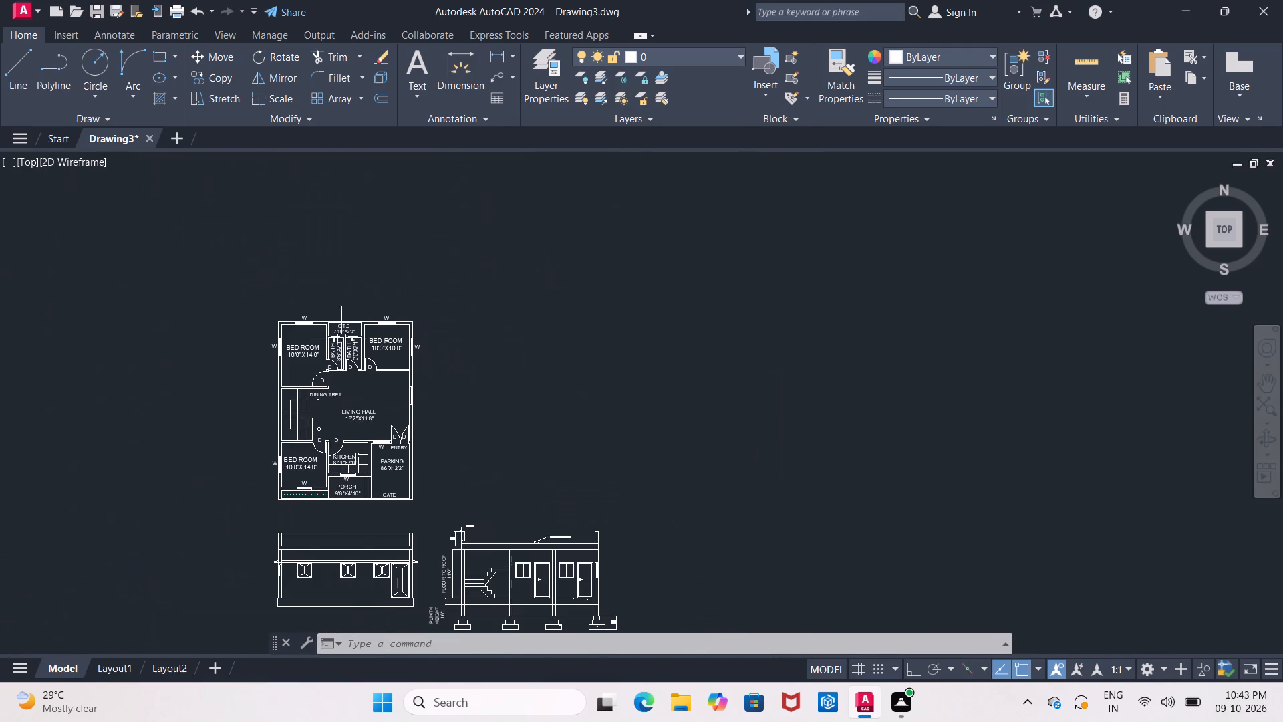
scroll(347, 321, up, 2)
middle_drag(352, 311, 378, 250)
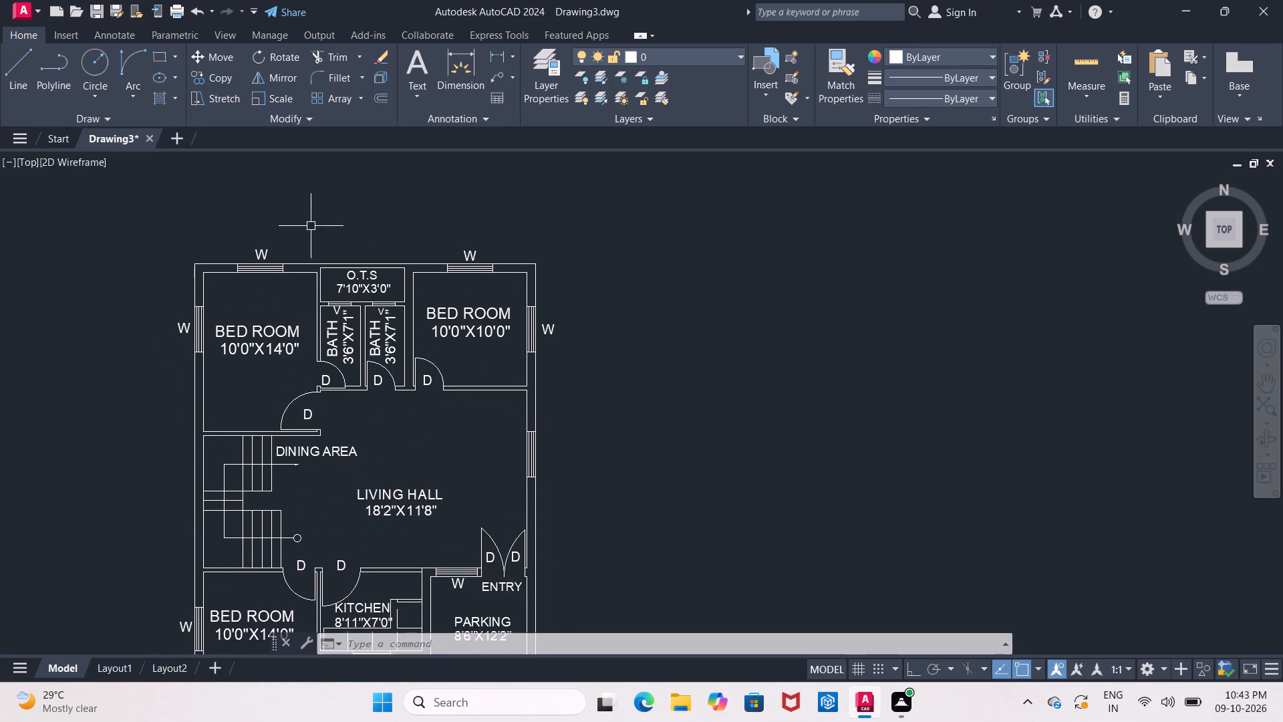
text(TE)
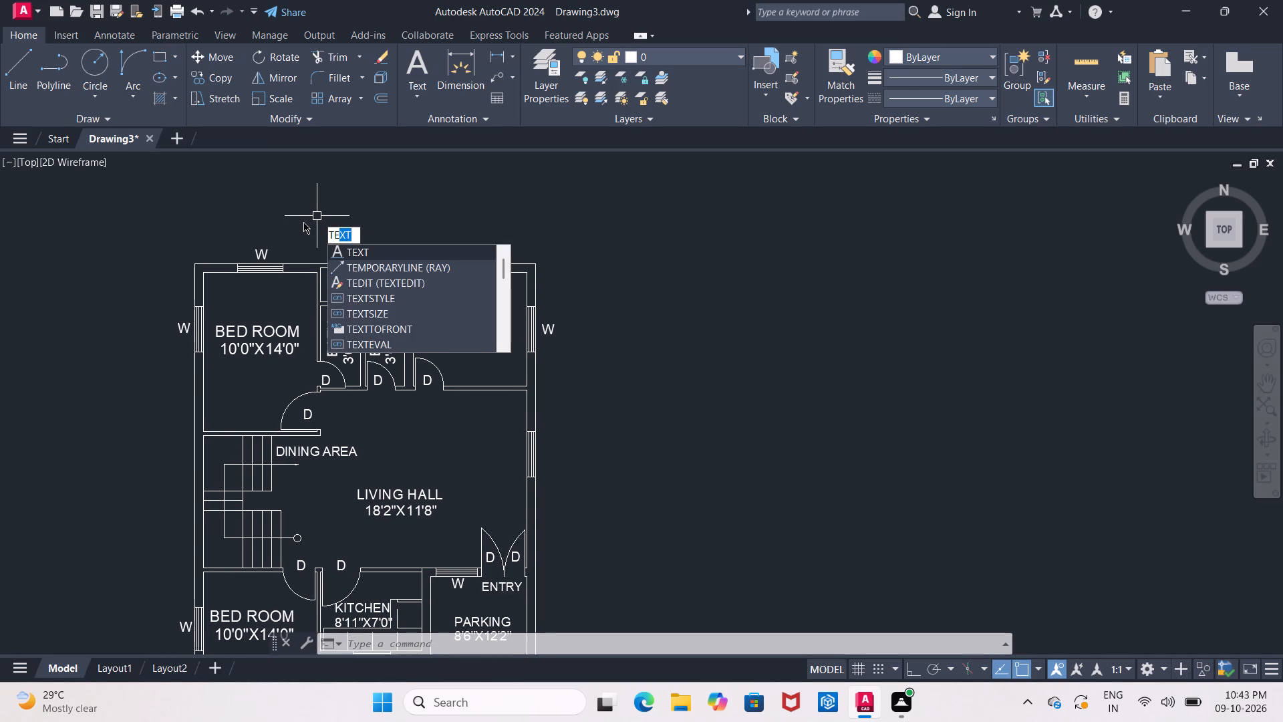
key(Return)
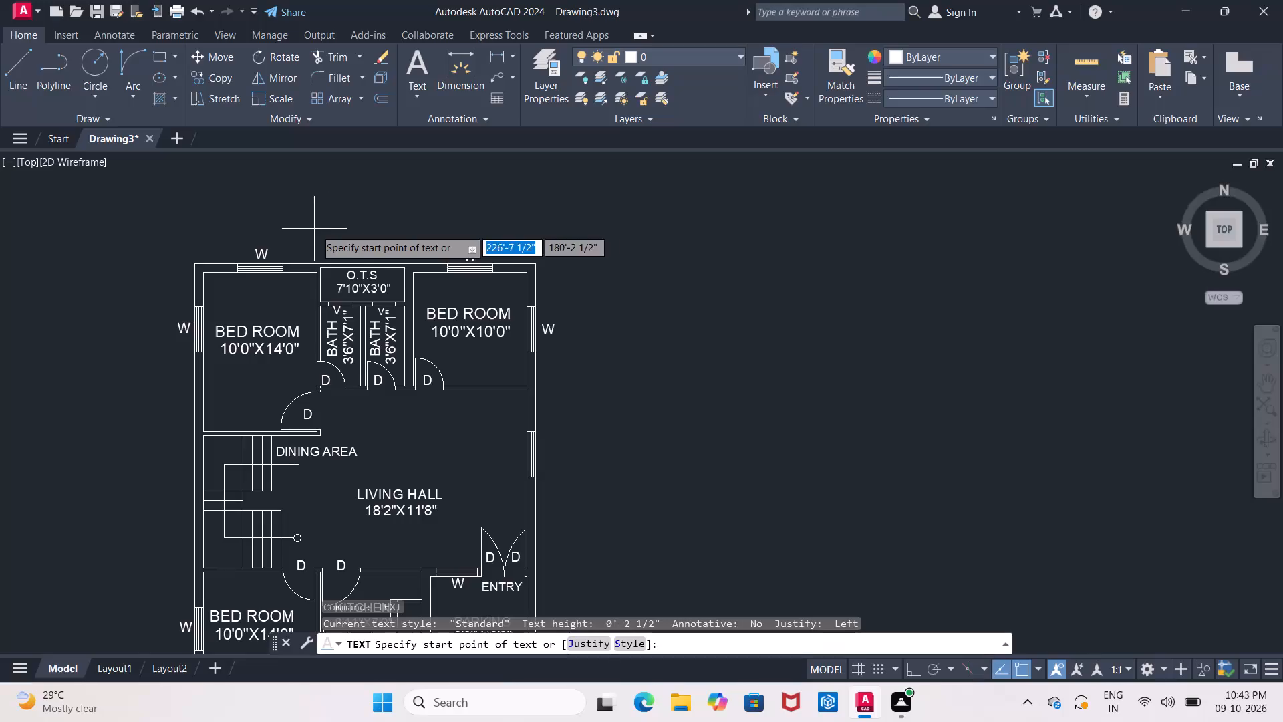
click(330, 222)
click(341, 222)
click(341, 222)
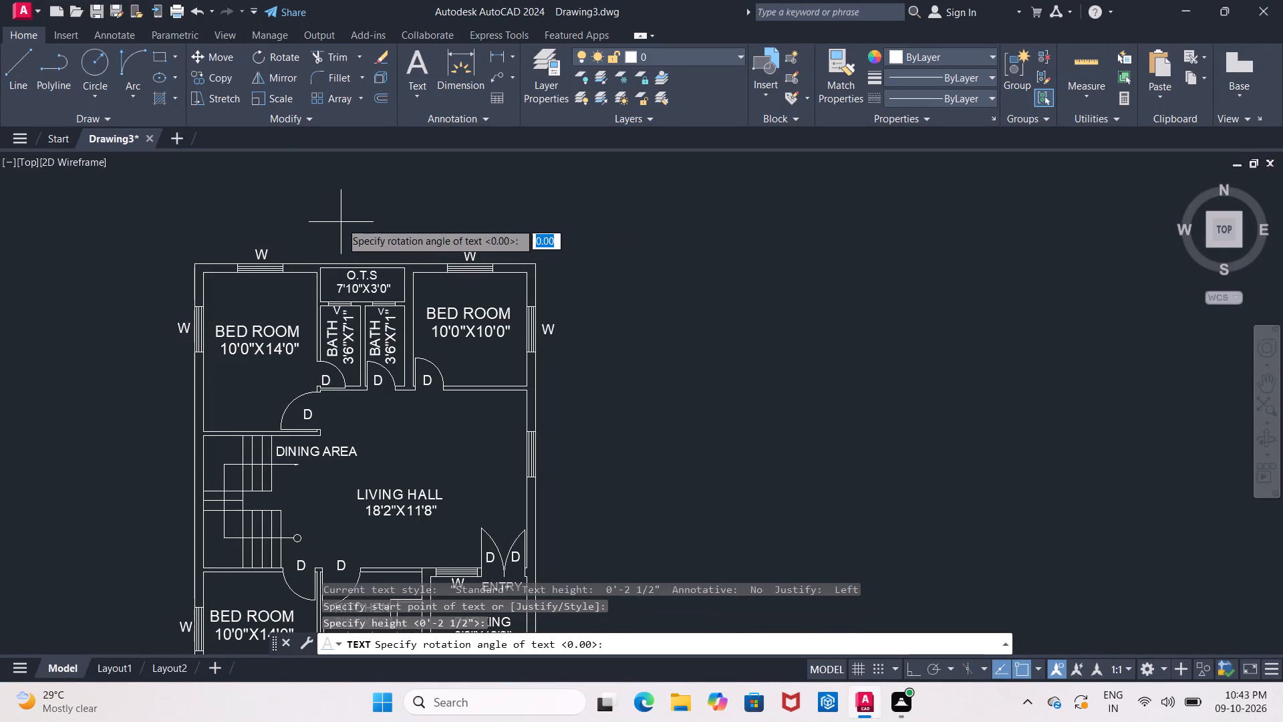
click(341, 222)
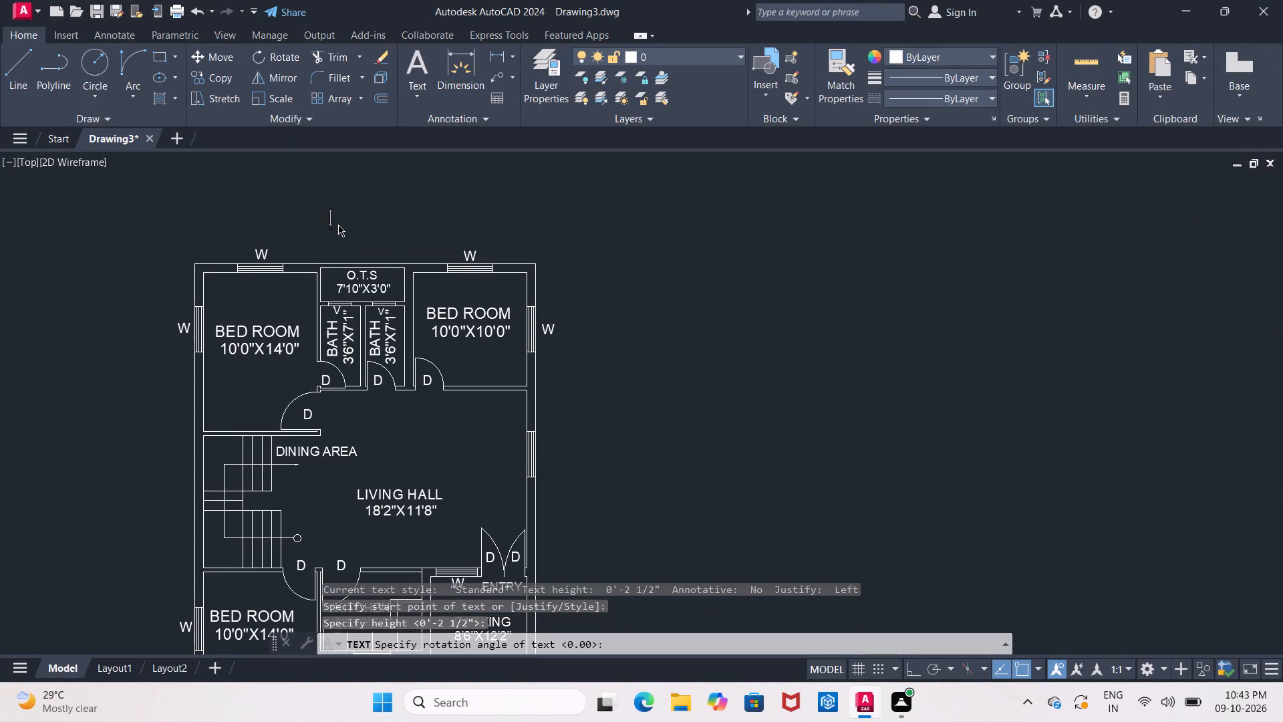
text(PLA)
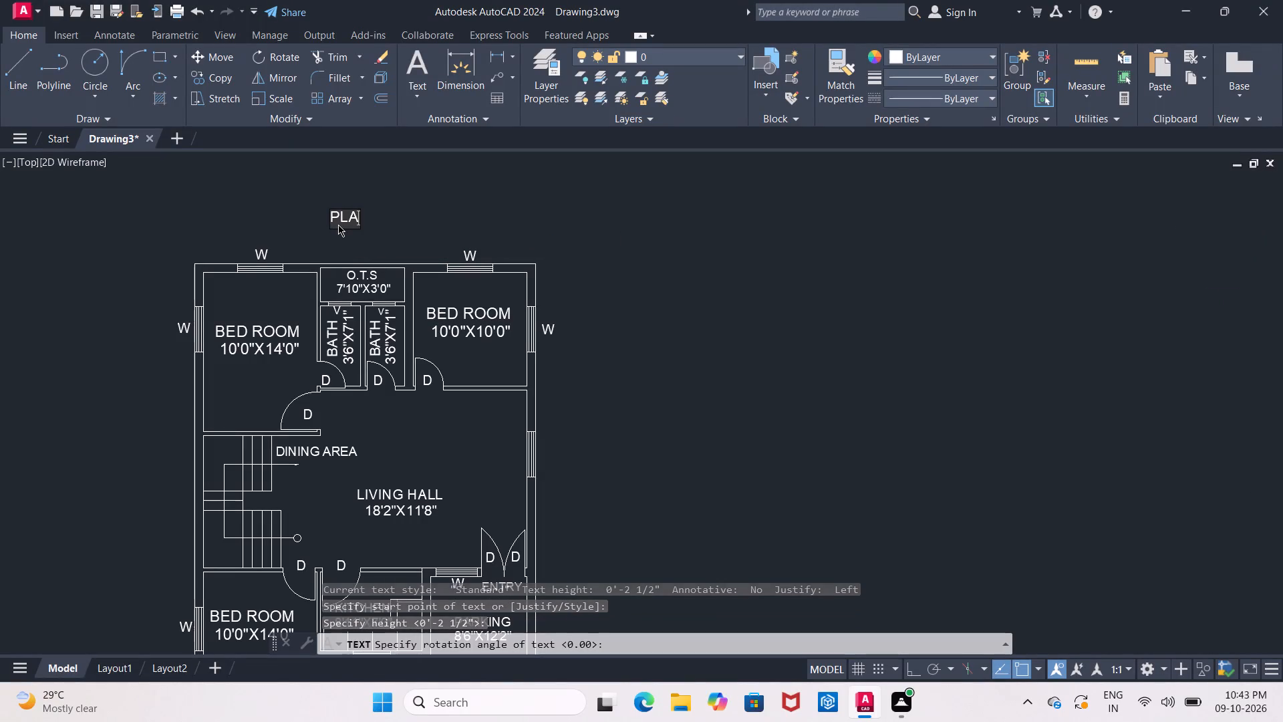
key(n)
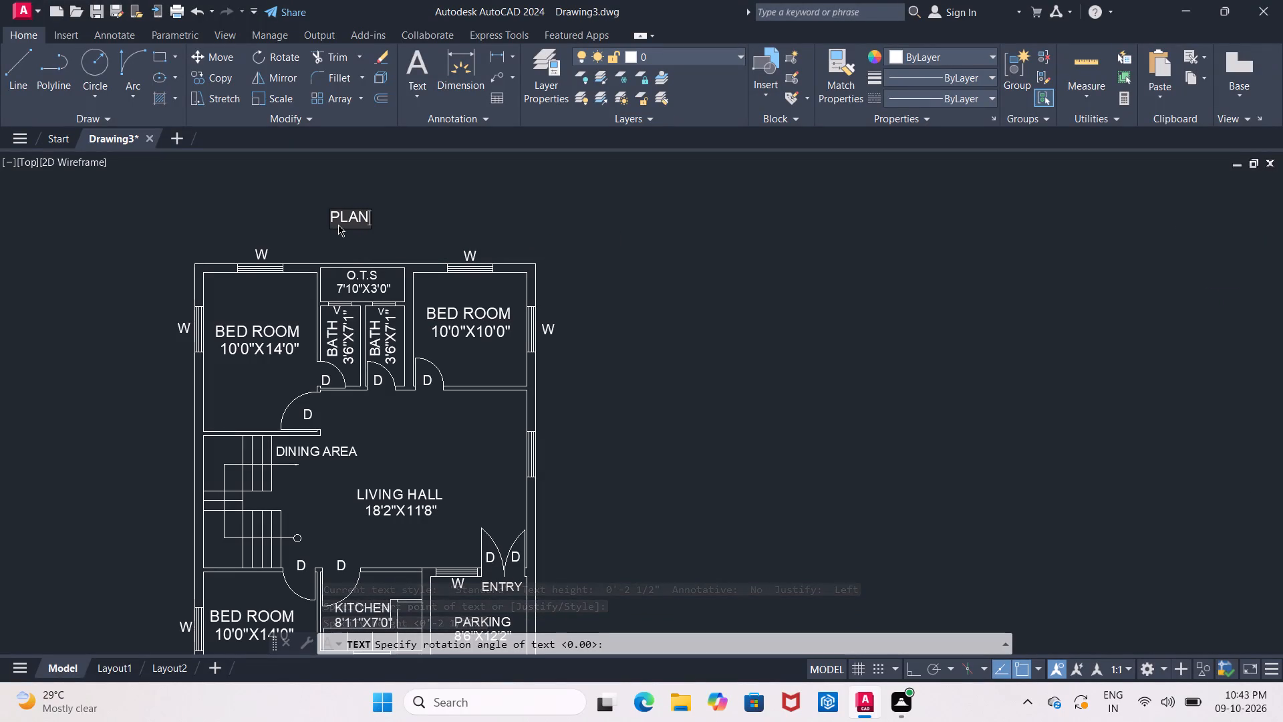
click(381, 227)
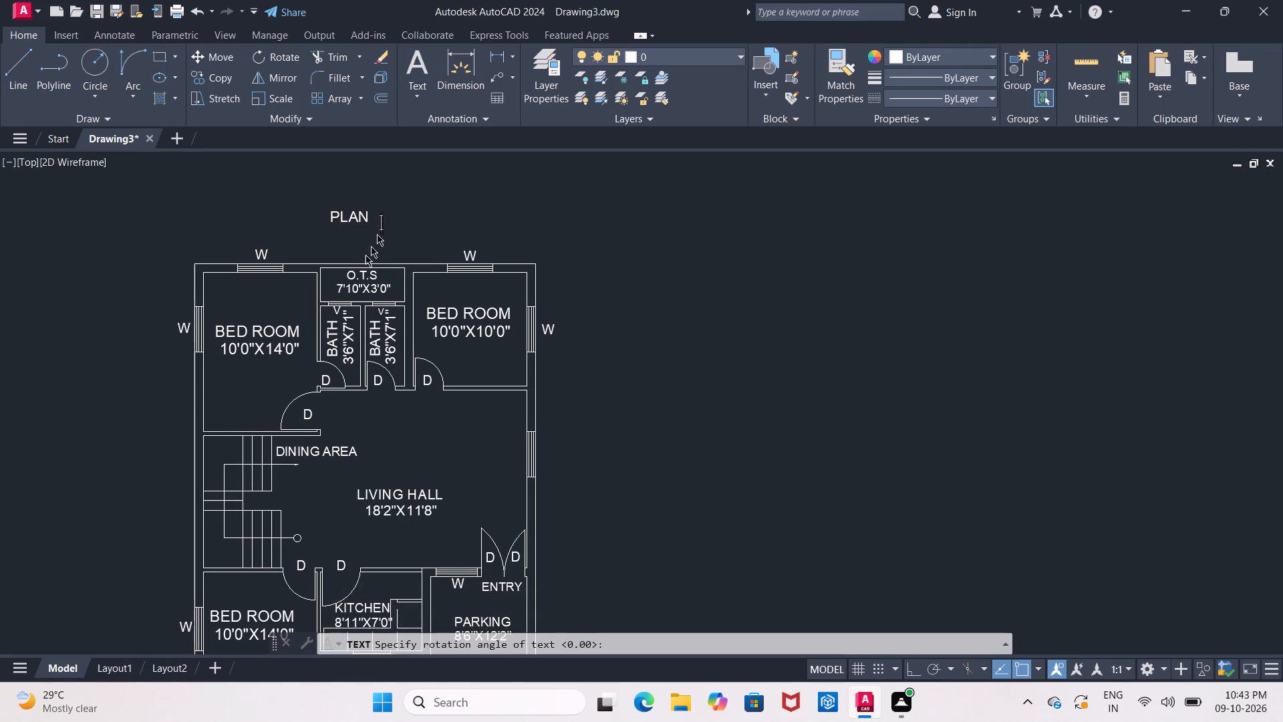
key(Escape)
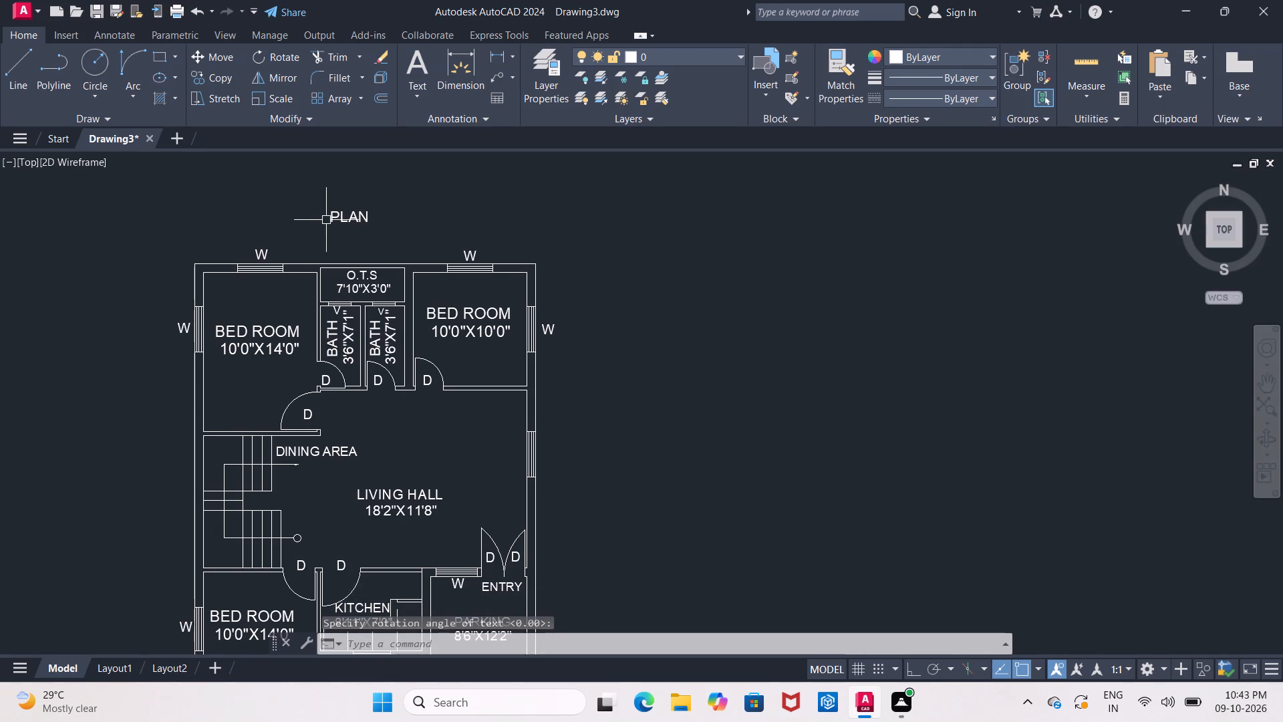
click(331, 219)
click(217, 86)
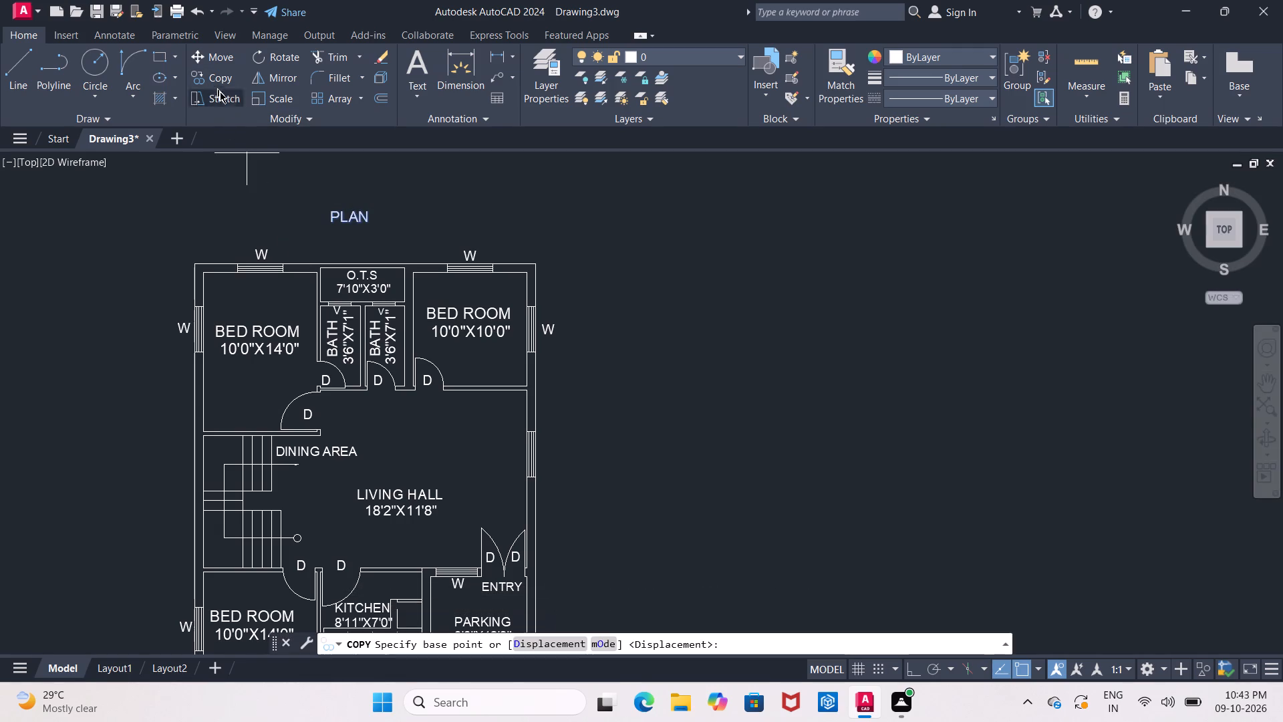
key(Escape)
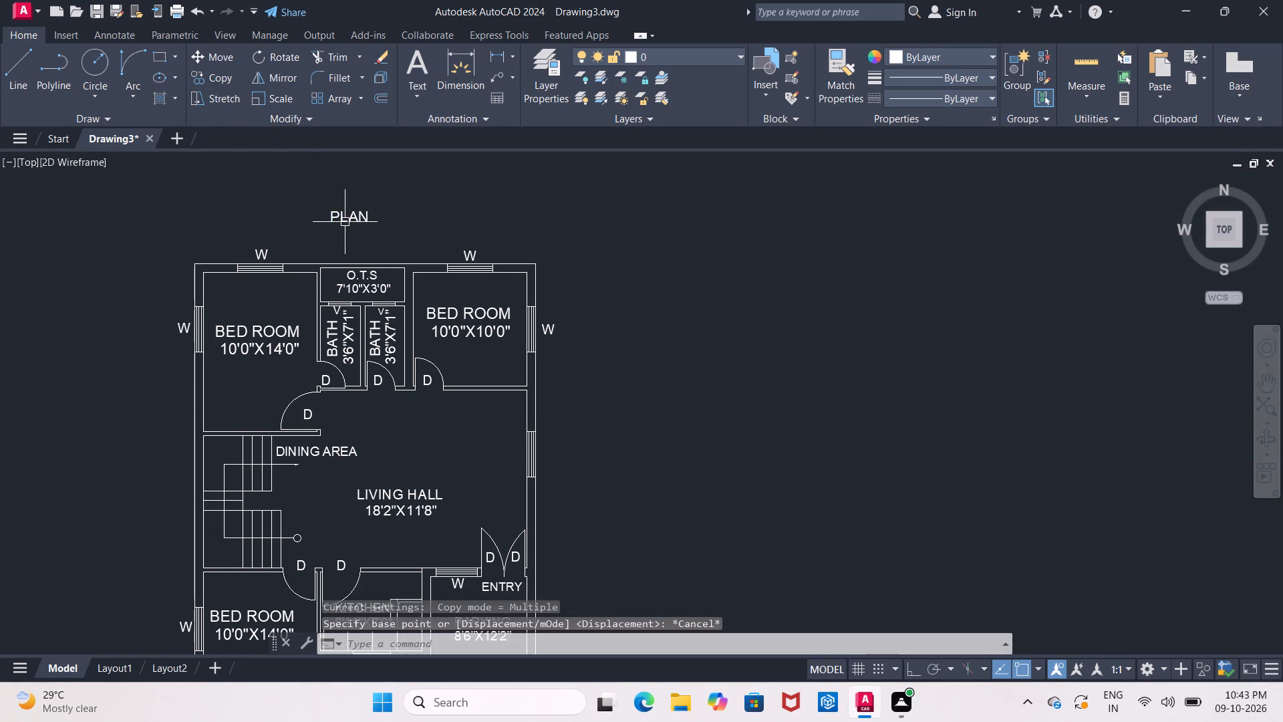
Scale the PLAN title up to about twice its size from a base point near its lower-left corner.
click(347, 223)
click(267, 102)
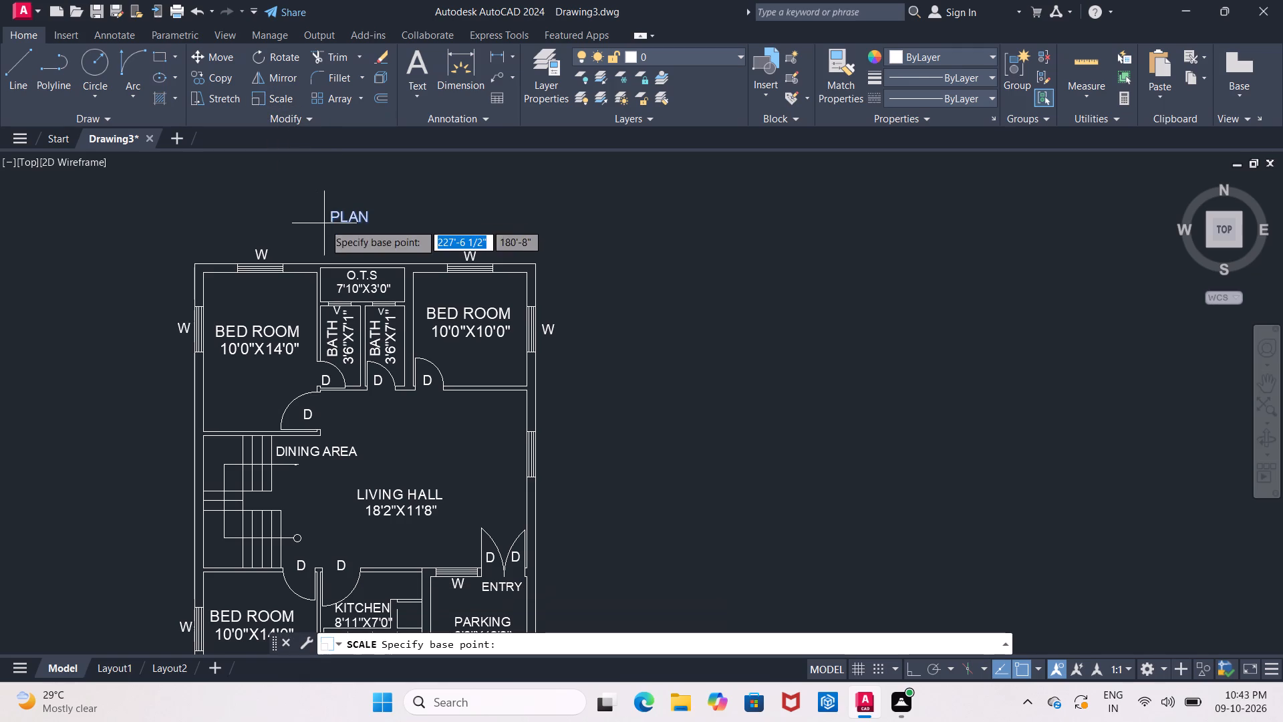
click(324, 223)
click(357, 243)
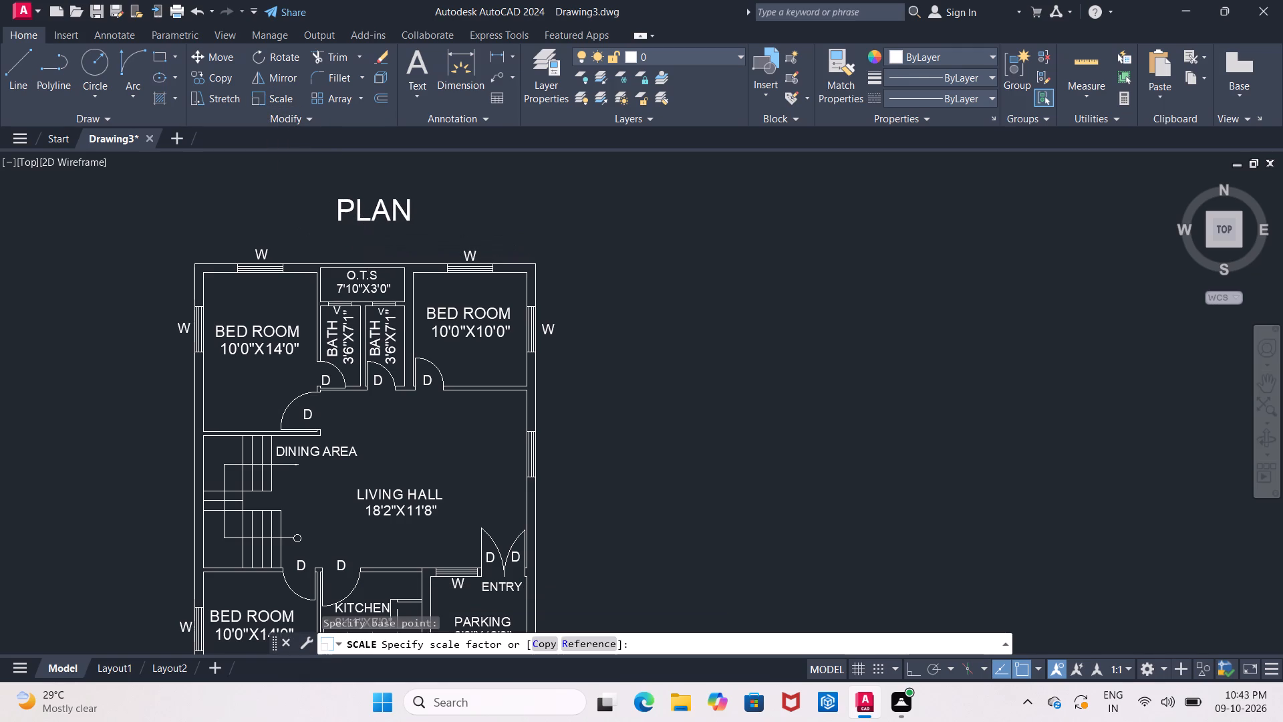
Copy the PLAN title to two places, one below the front elevation and one below the section.
scroll(357, 243, down, 2)
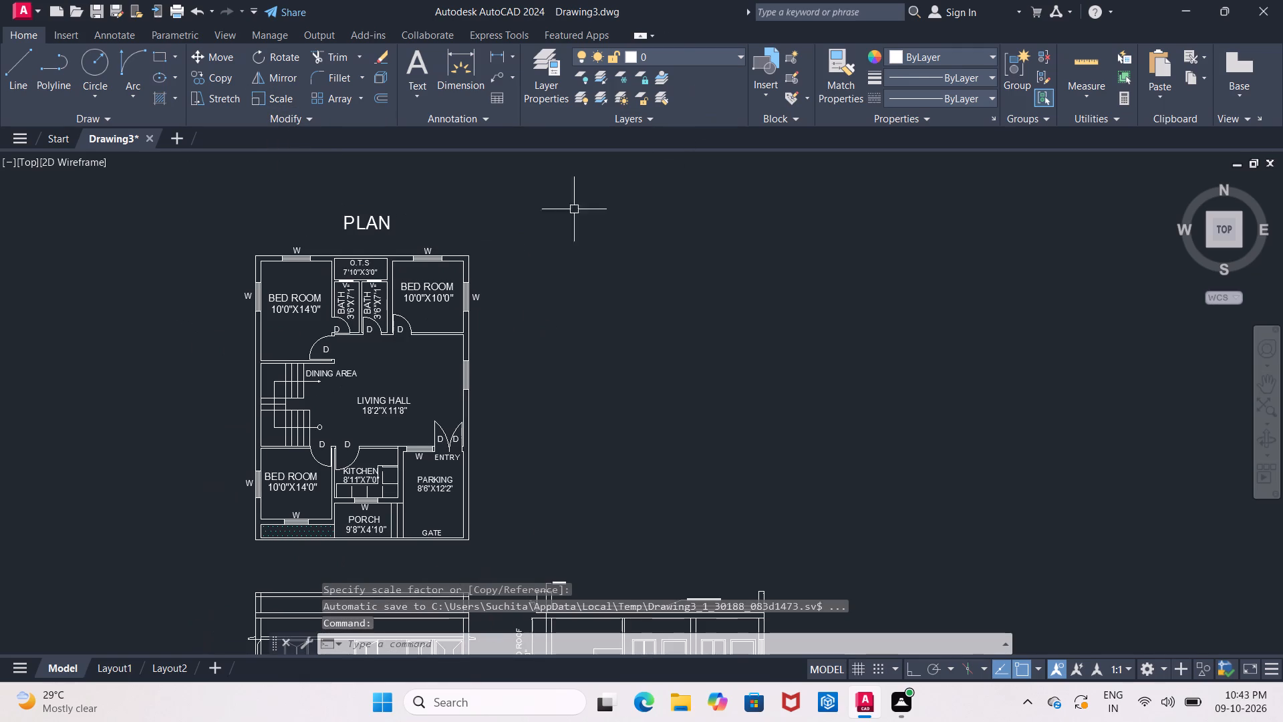
middle_drag(511, 239, 553, 190)
click(420, 172)
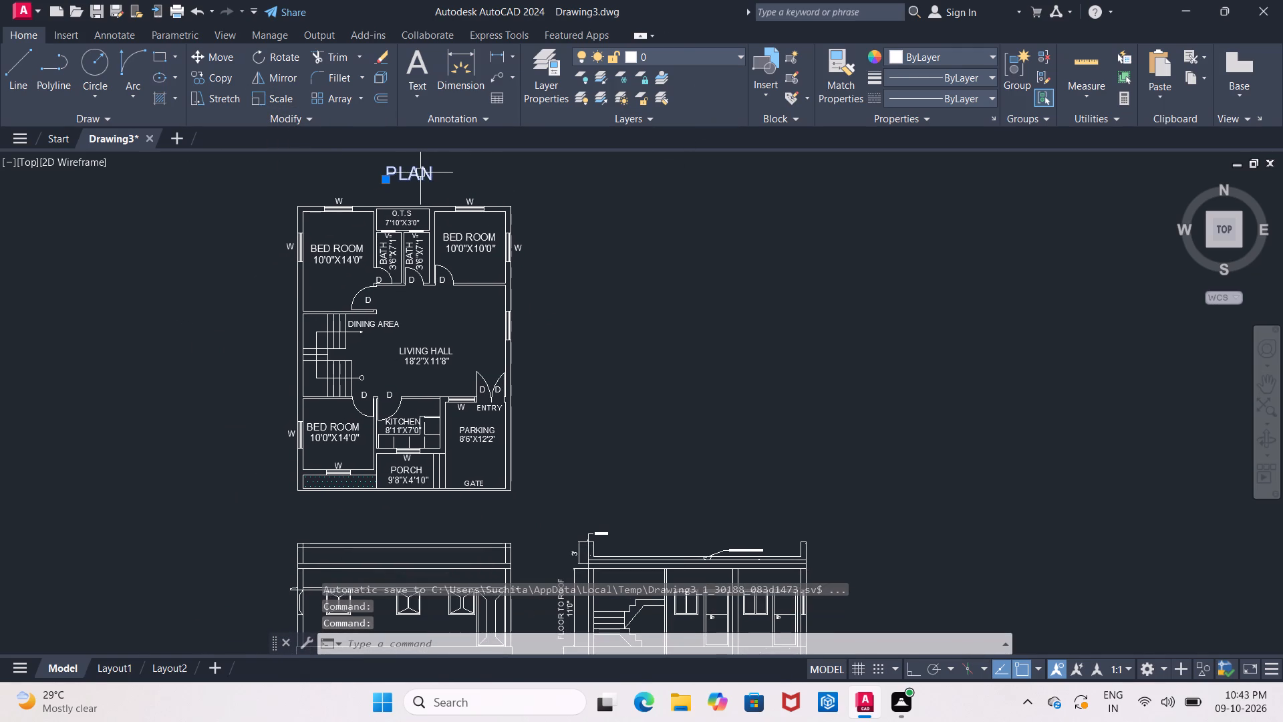
click(234, 81)
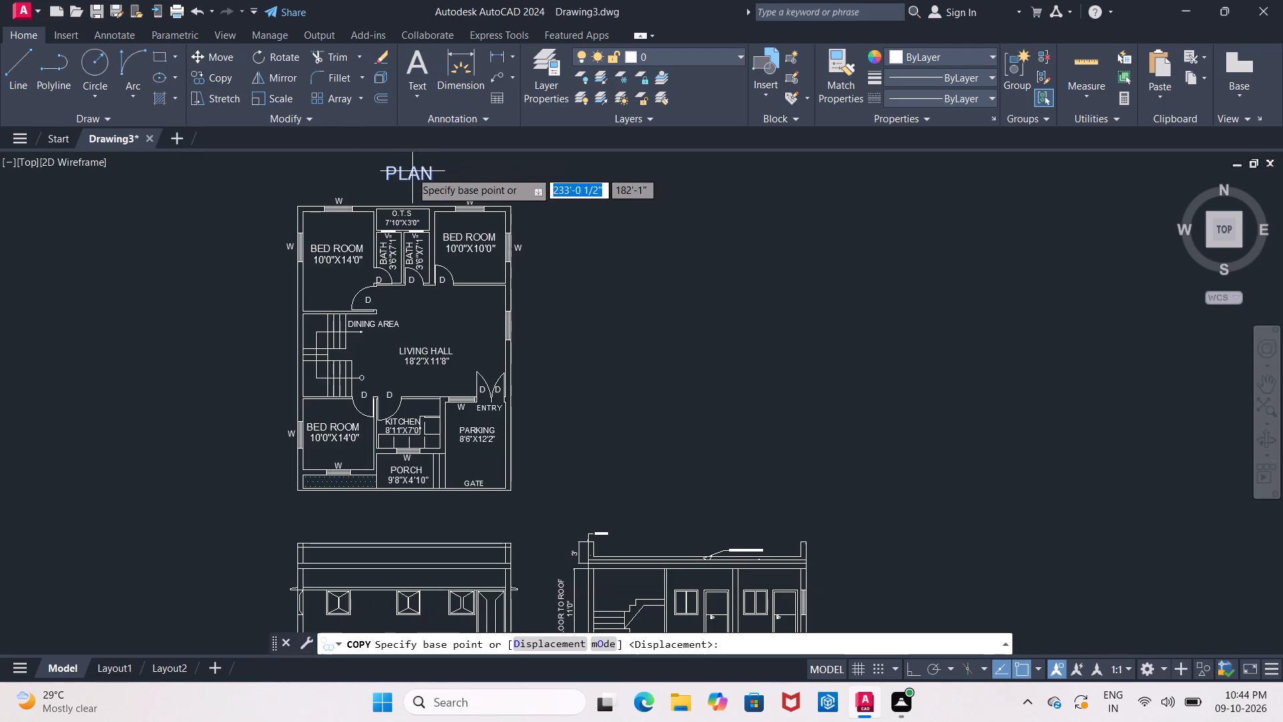
click(413, 177)
middle_drag(416, 220, 447, 57)
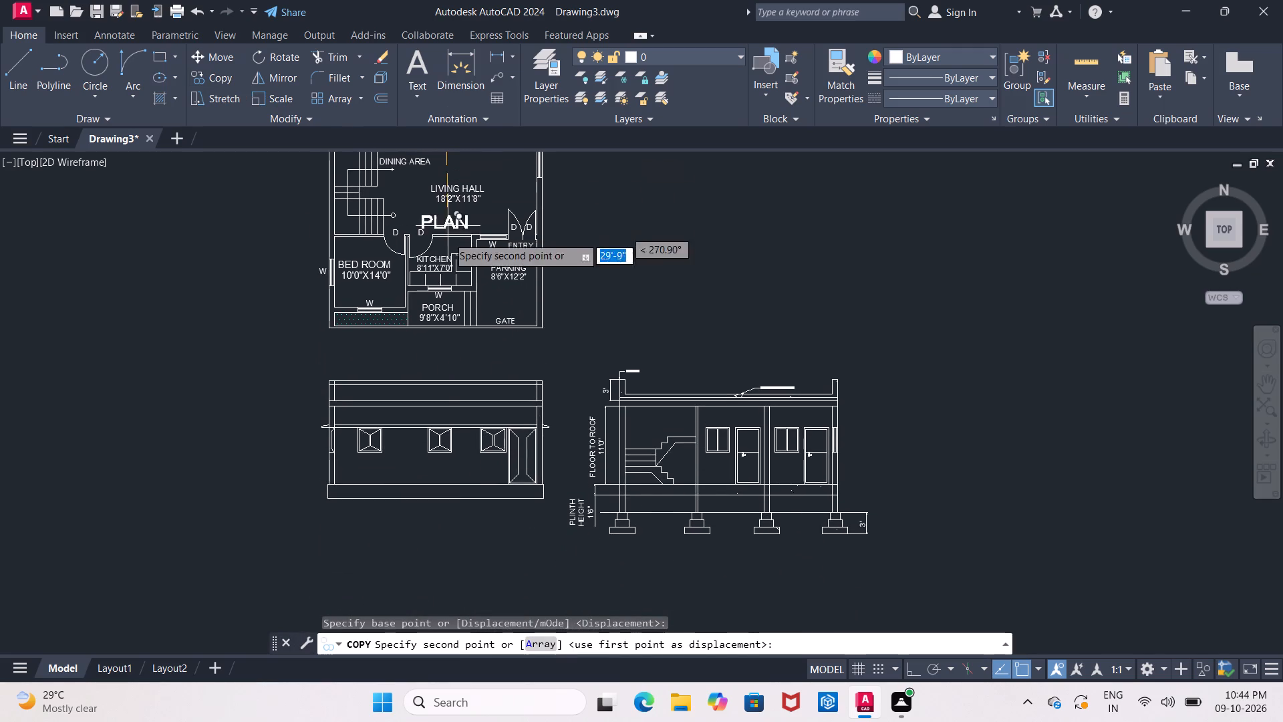
scroll(442, 543, up, 1)
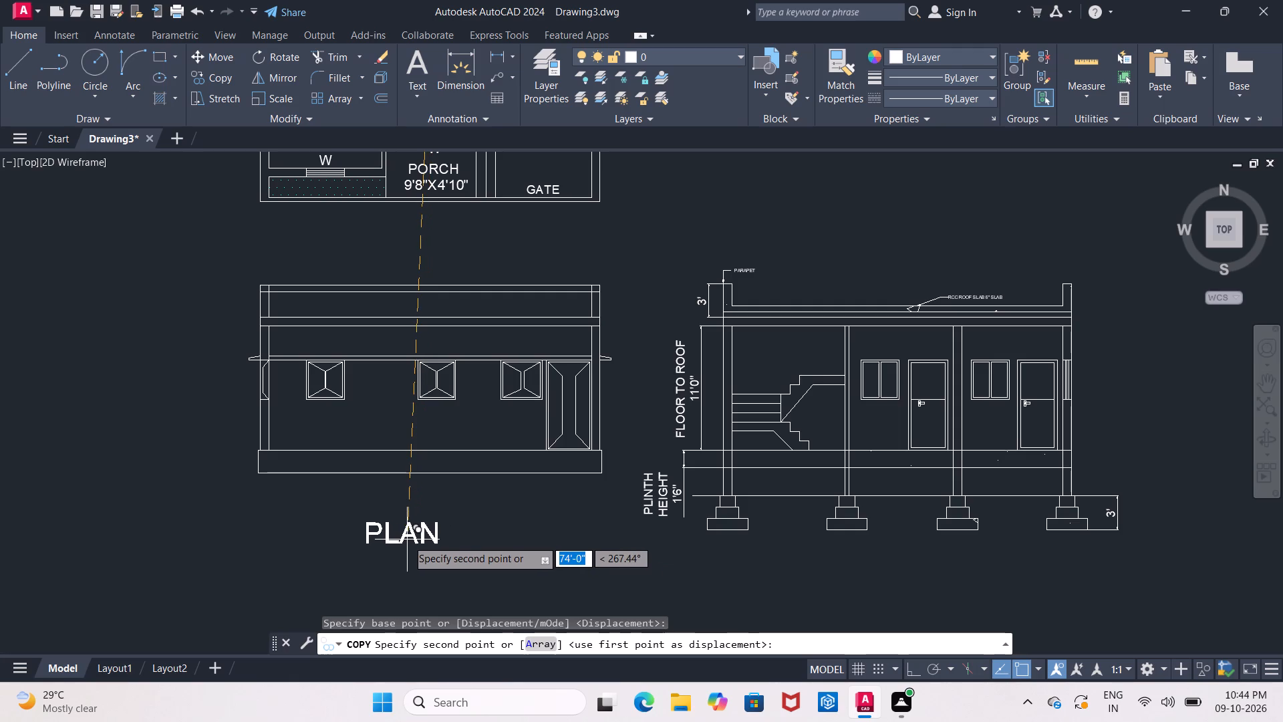
click(430, 576)
middle_drag(520, 579, 388, 465)
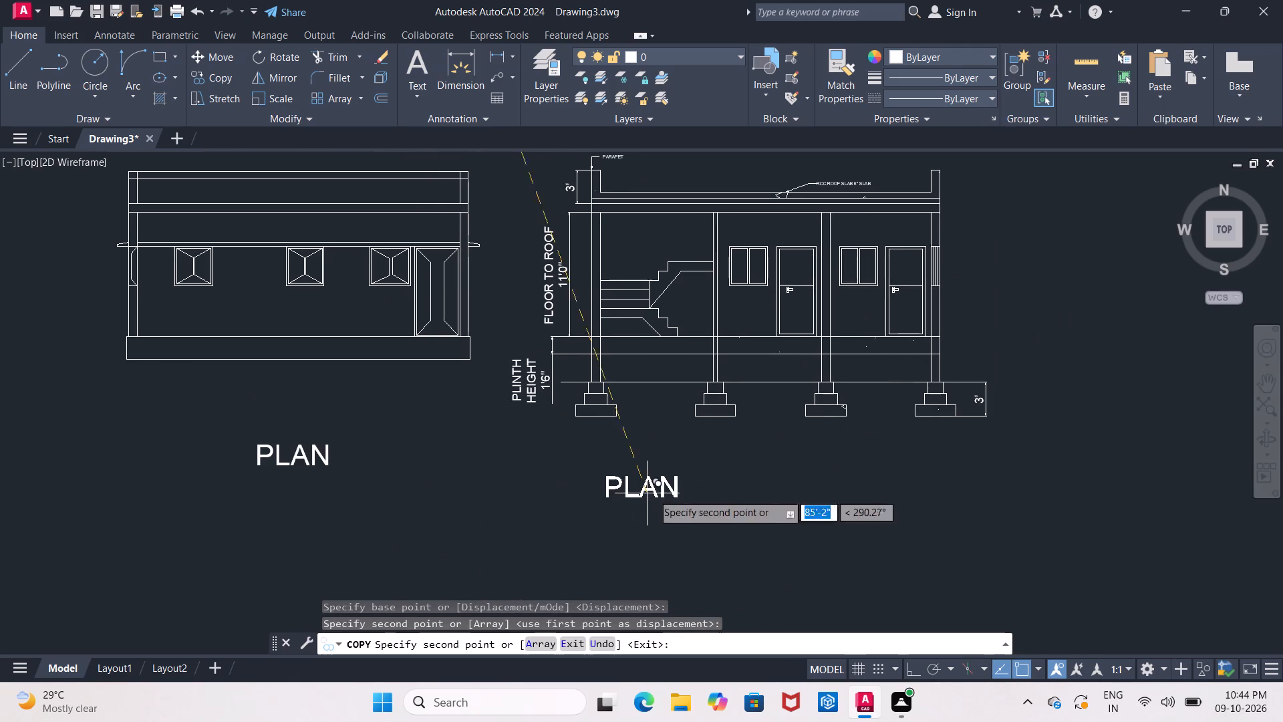
click(773, 486)
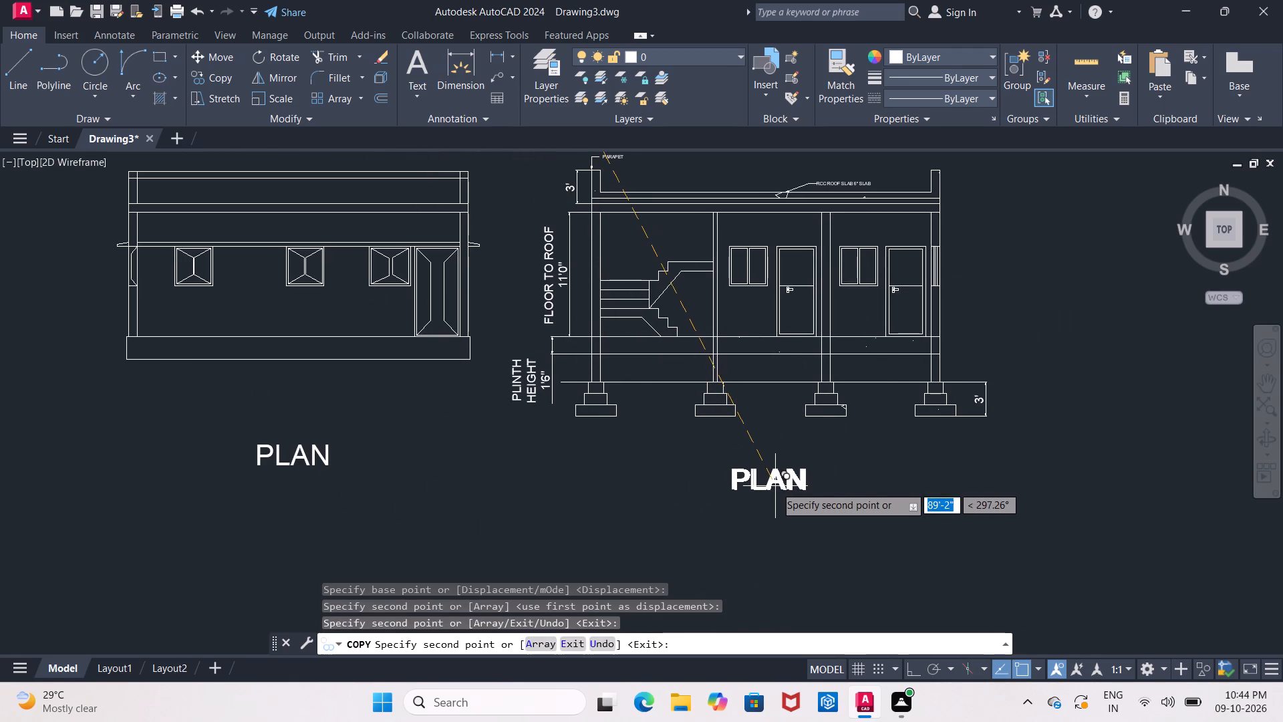
key(Escape)
Change the text of the title copy below the front elevation to FRONT ELEVATION.
middle_drag(535, 499, 708, 495)
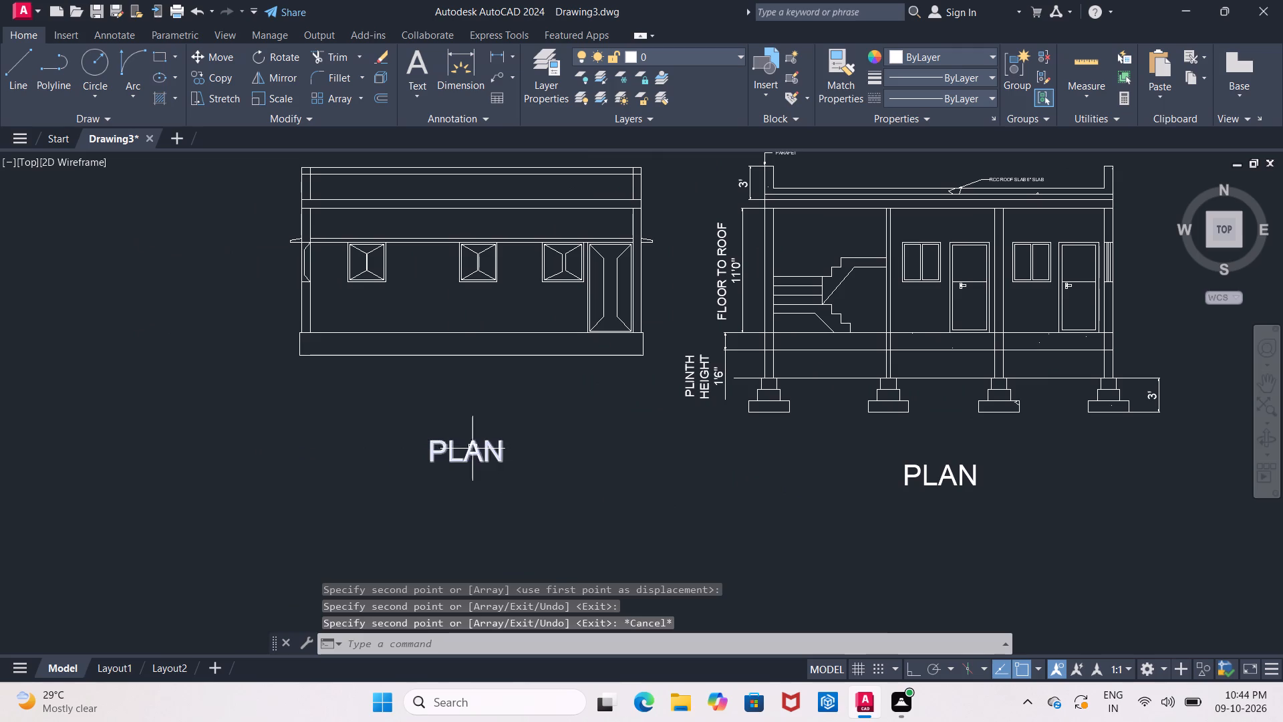
triple_click(471, 450)
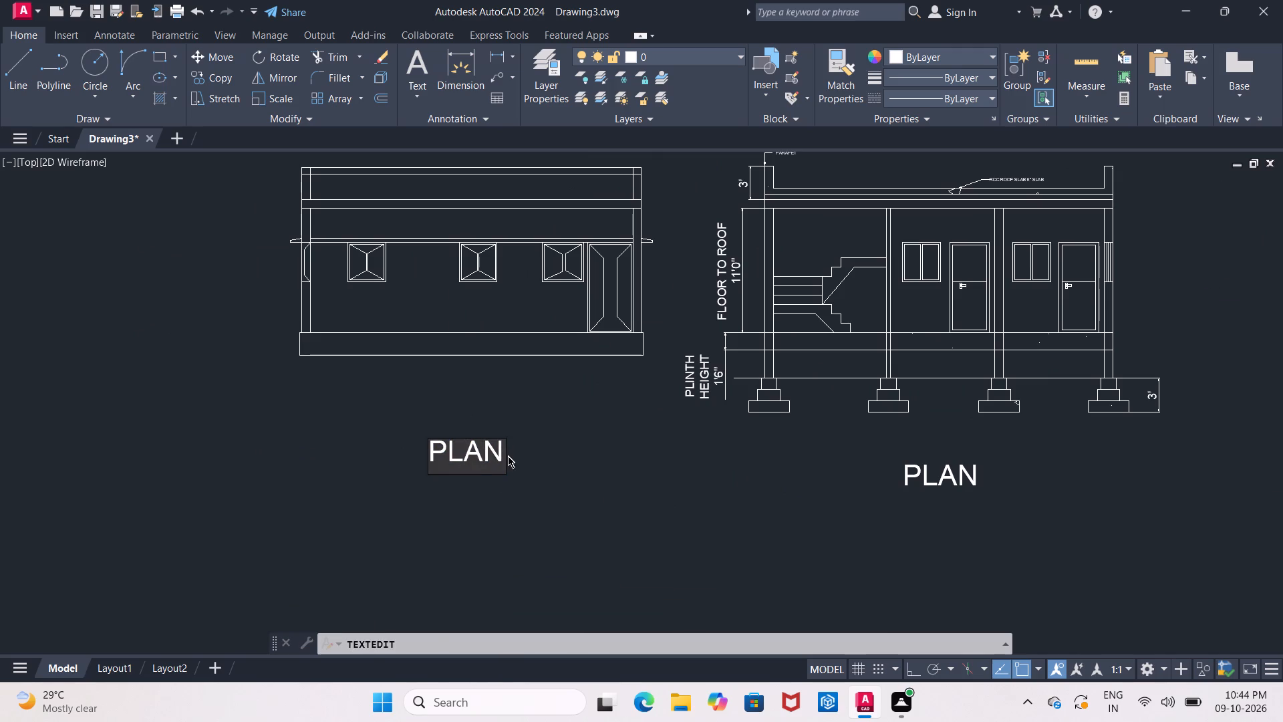
click(503, 457)
key(BackSpace)
key(BackSpace)
key(BackSpace)
key(BackSpace)
text(ELEVATIN)
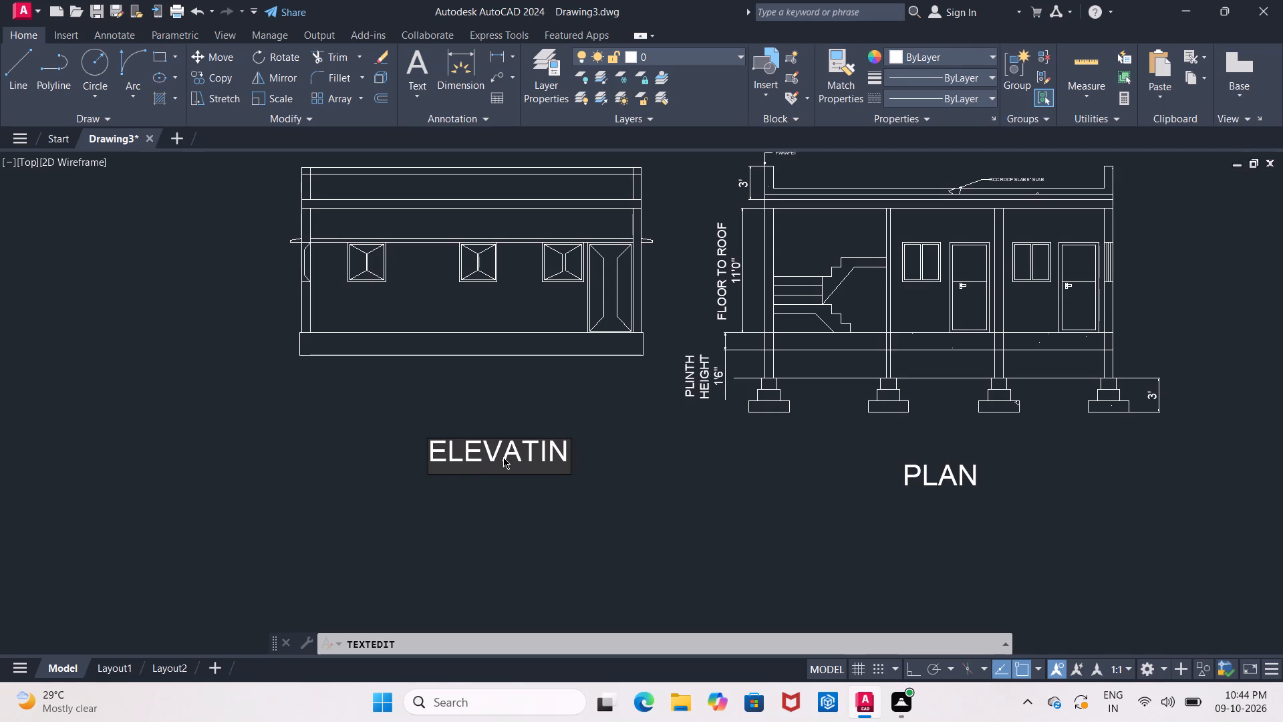
key(BackSpace)
key(BackSpace)
key(BackSpace)
key(BackSpace)
key(BackSpace)
key(BackSpace)
key(BackSpace)
key(BackSpace)
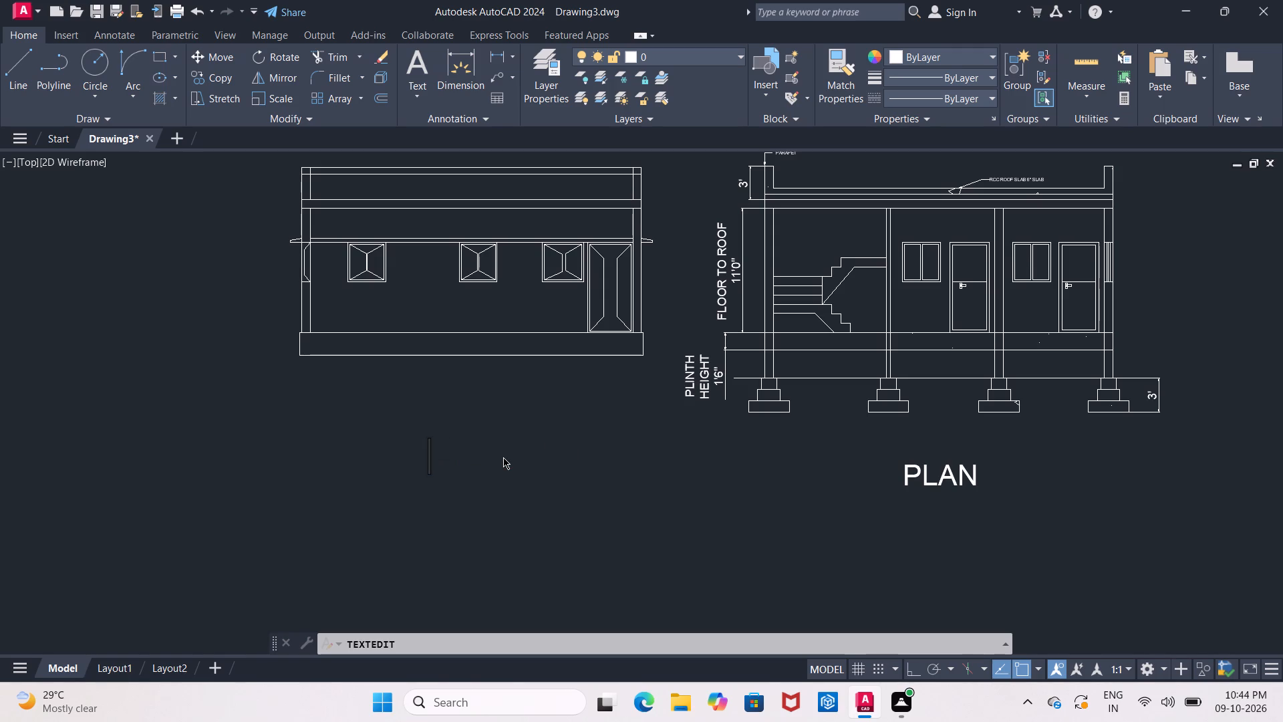
text(FR)
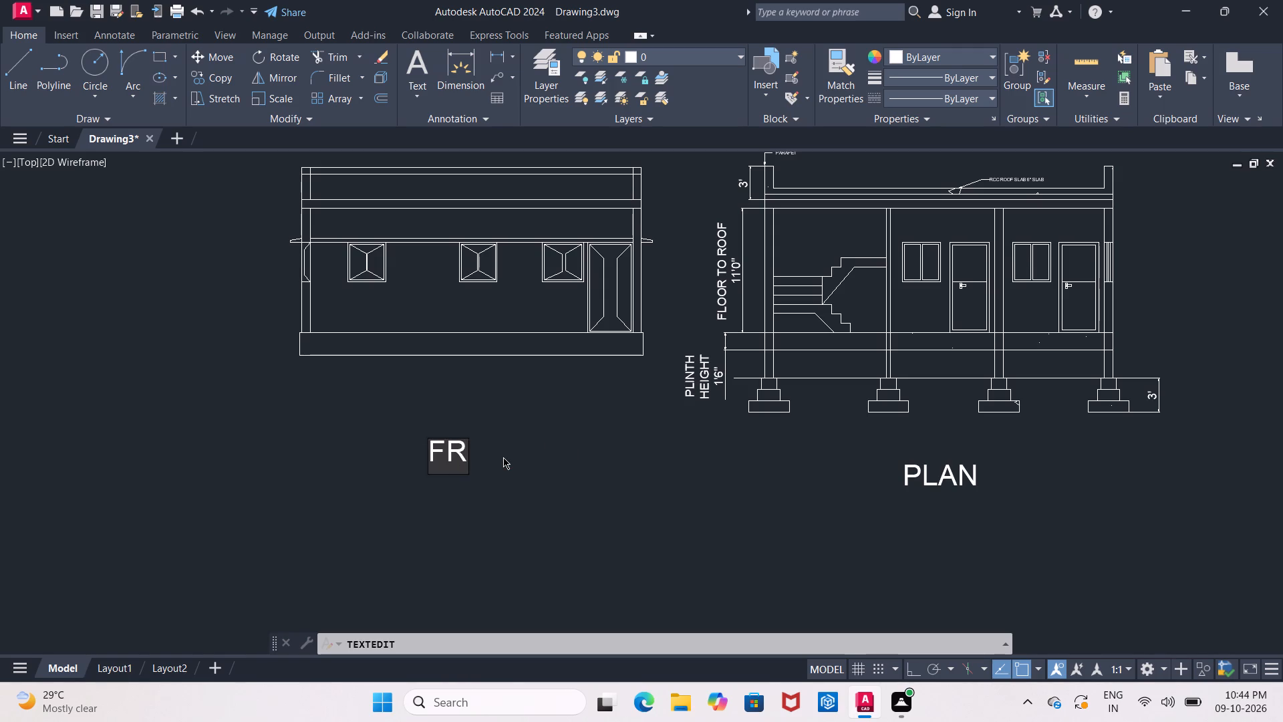
key(o)
text(NR)
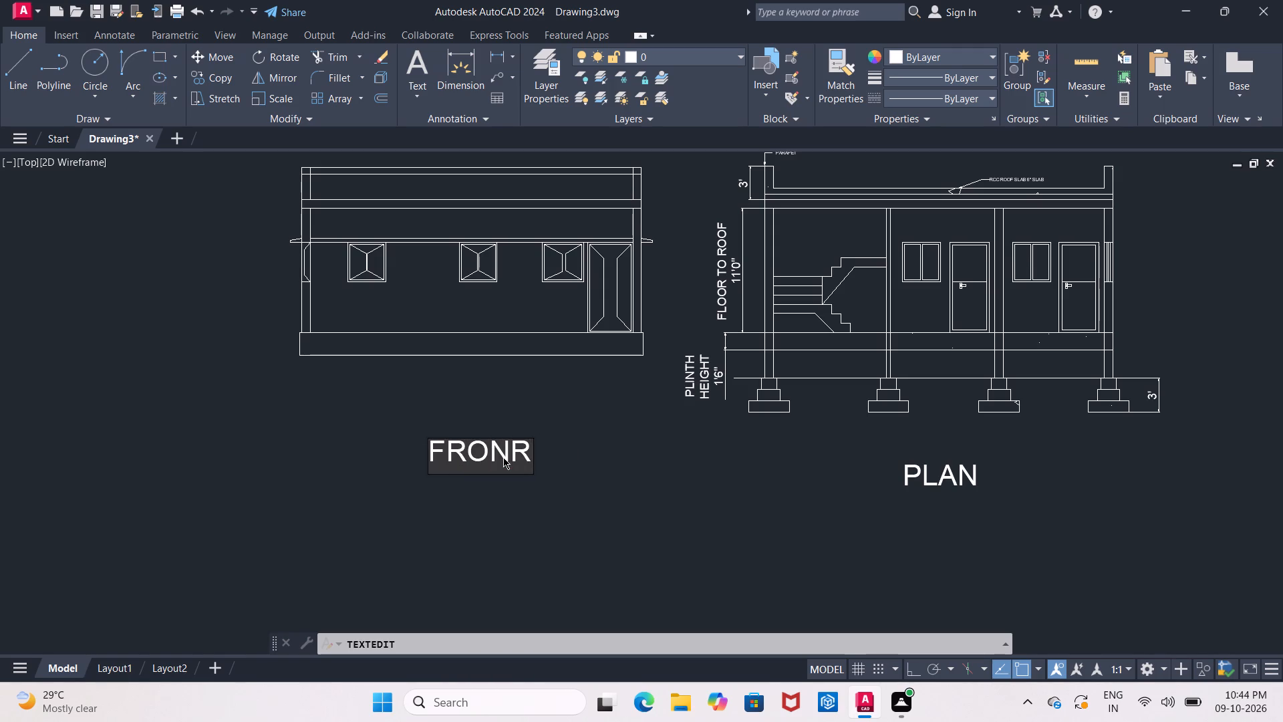
key(BackSpace)
text(T)
key(space)
text(ELEVATION)
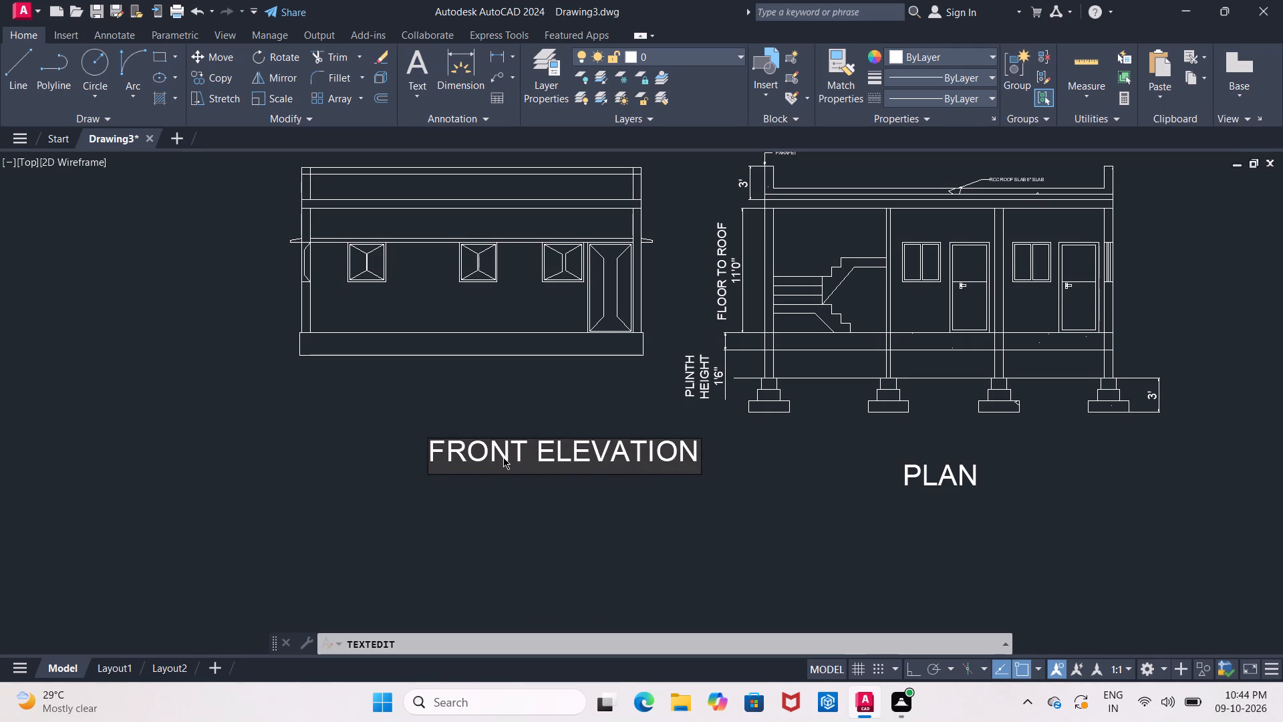
click(386, 455)
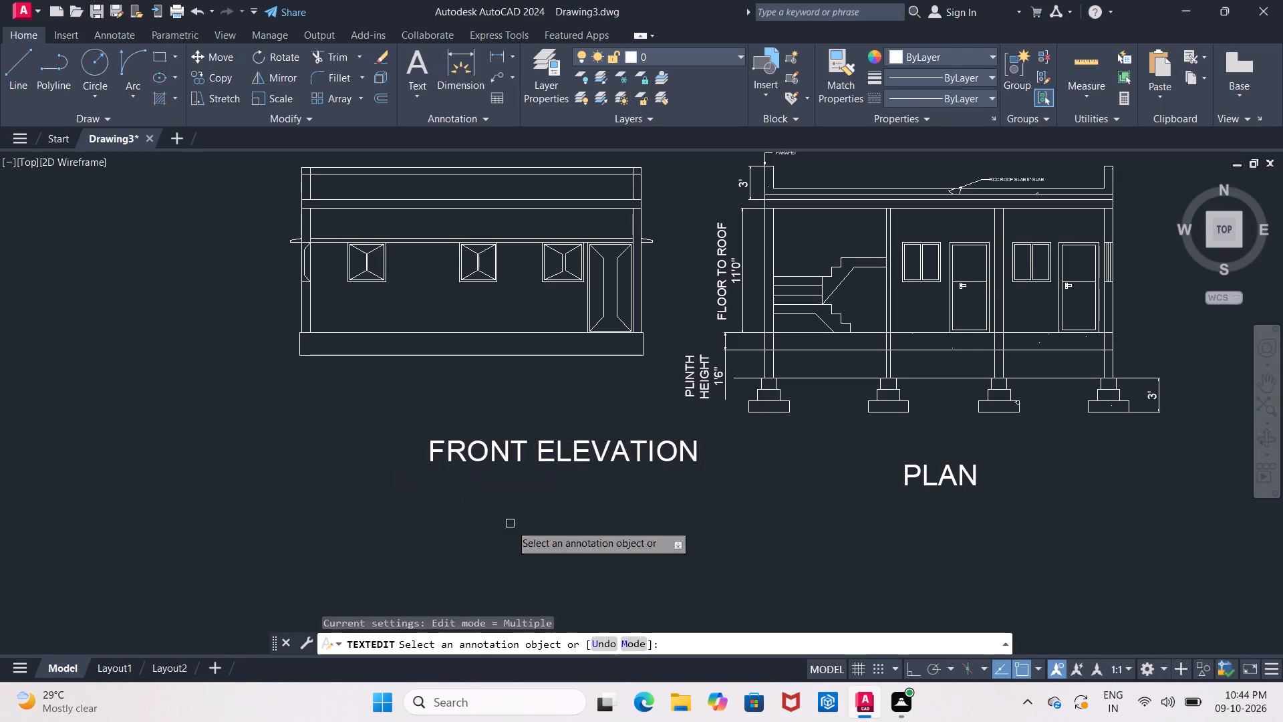
key(Escape)
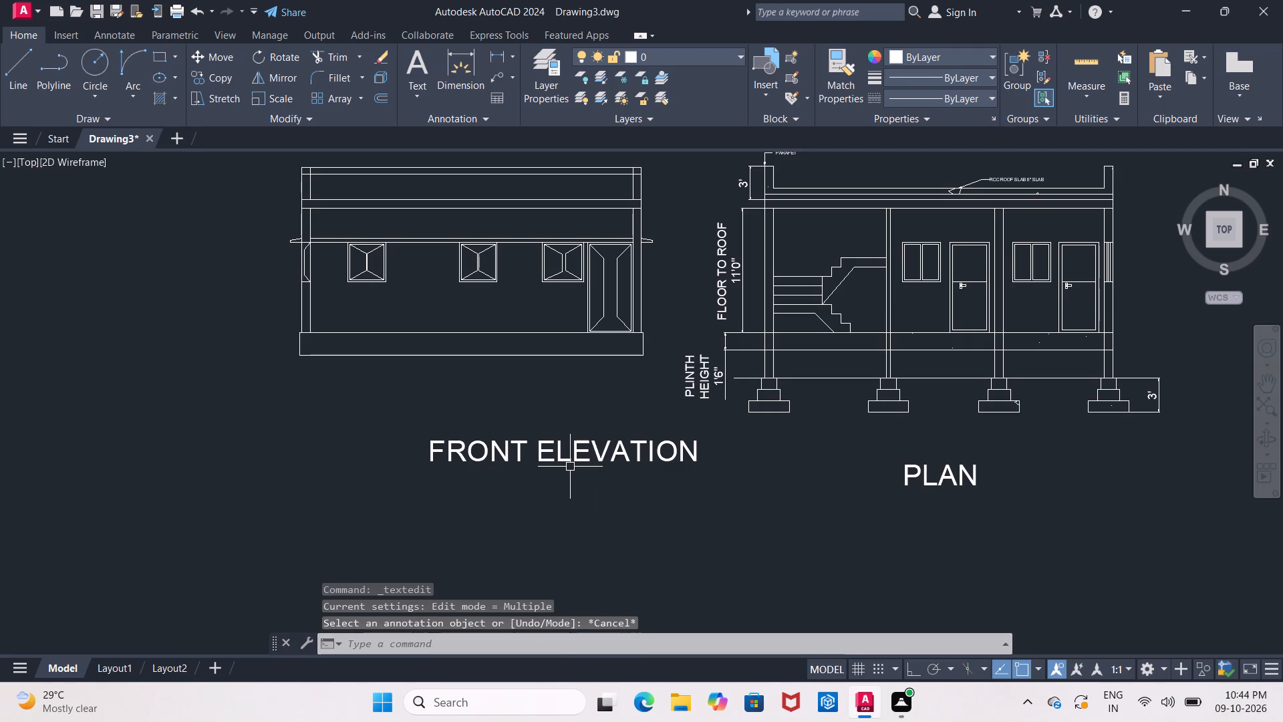
Move the FRONT ELEVATION title about 9' to the left so it is centred beneath the front elevation.
click(570, 461)
click(231, 64)
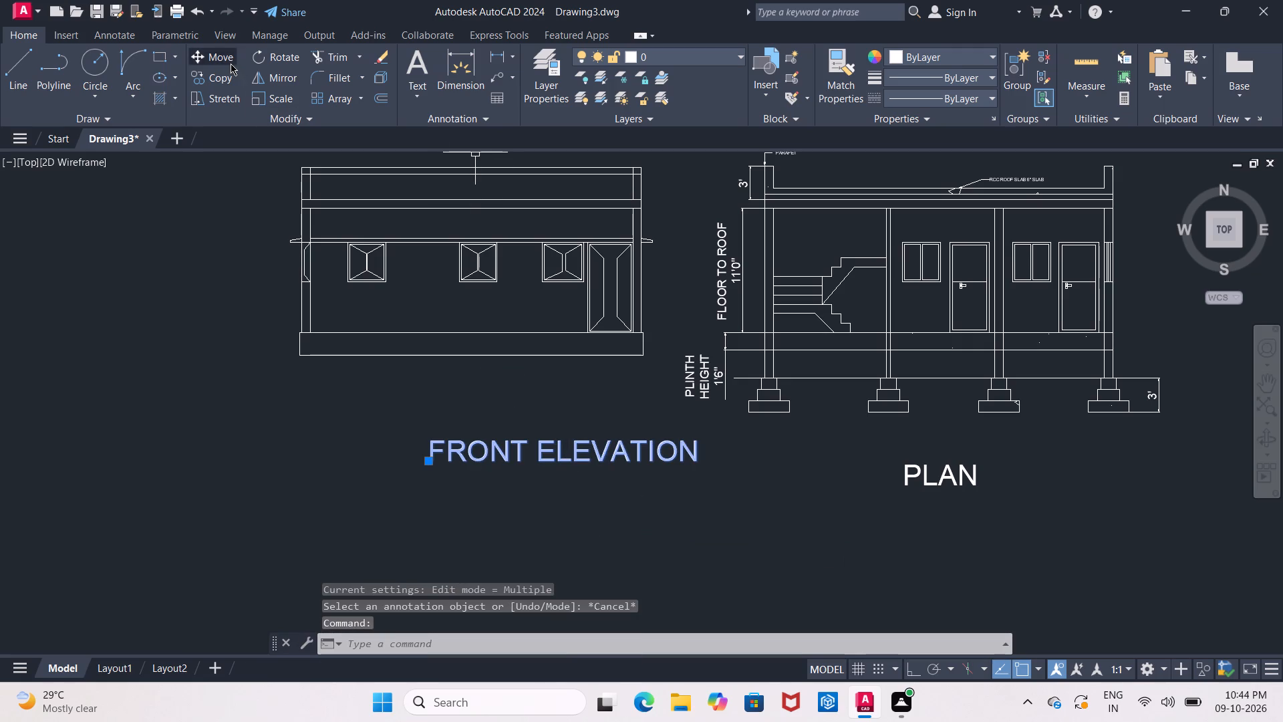
click(537, 447)
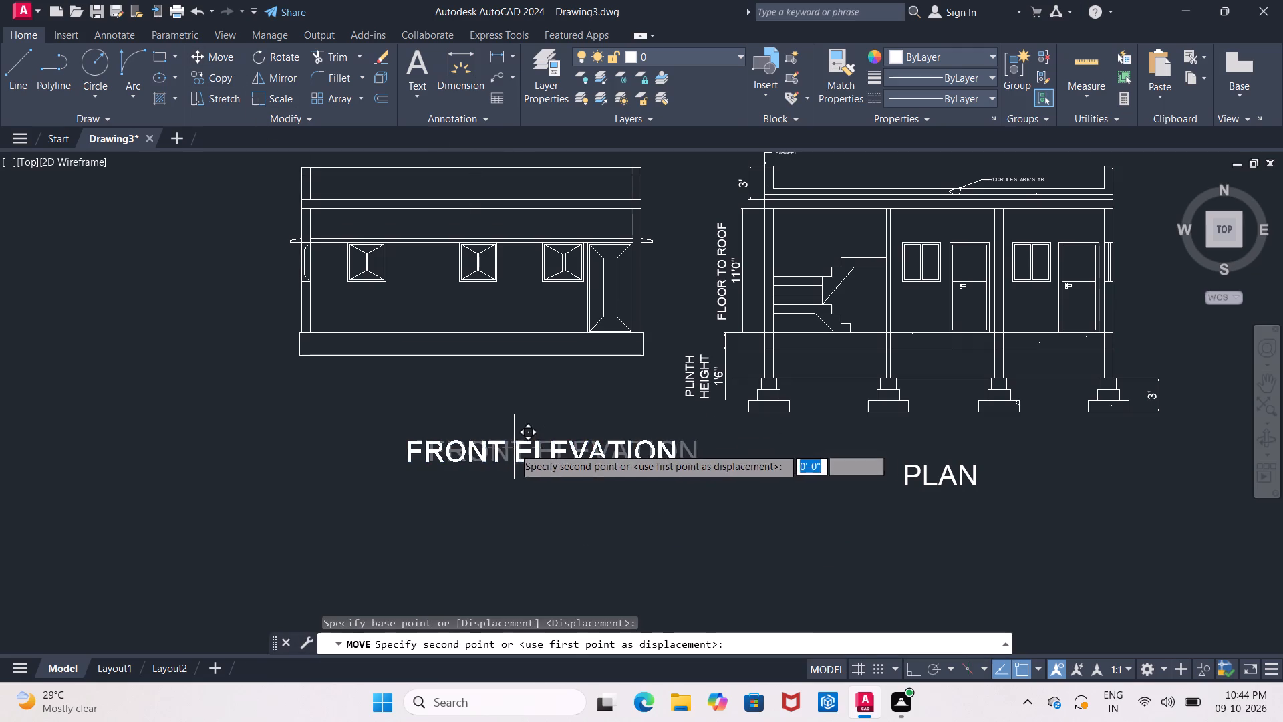
click(438, 437)
Change the text of the title copy below the section to SECTION A-A.
middle_drag(557, 466, 196, 391)
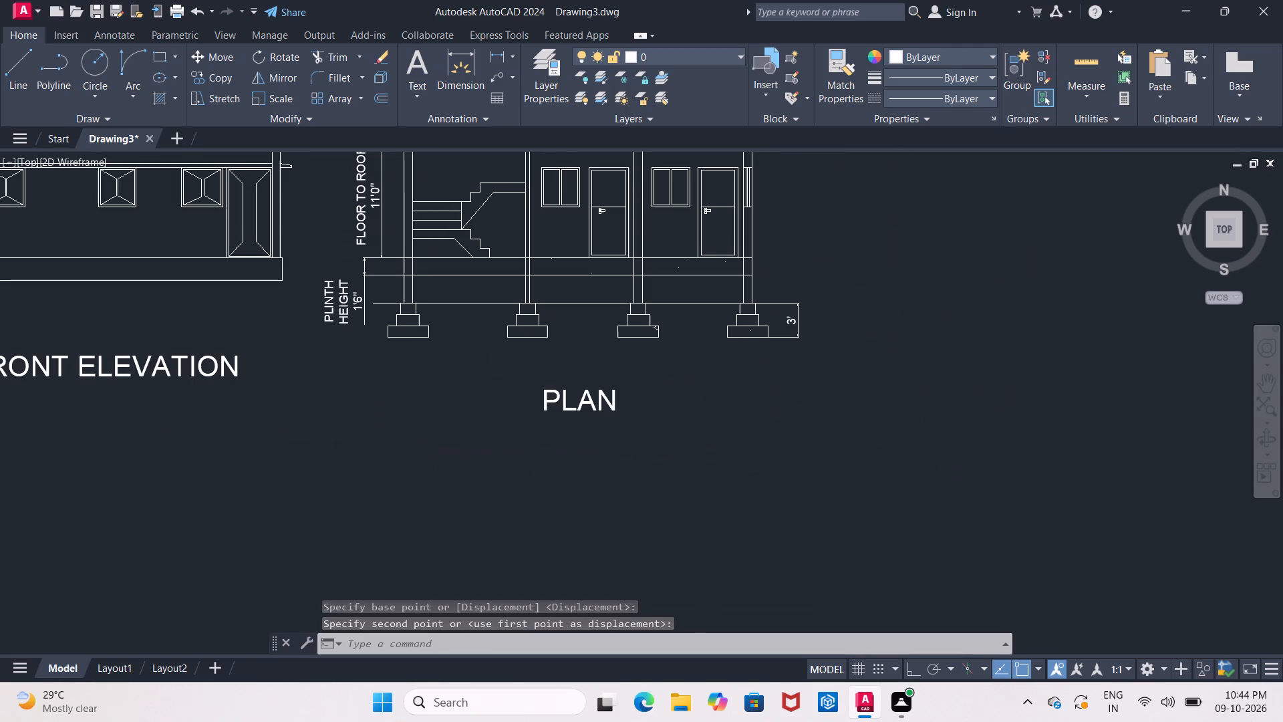
double_click(559, 405)
click(561, 405)
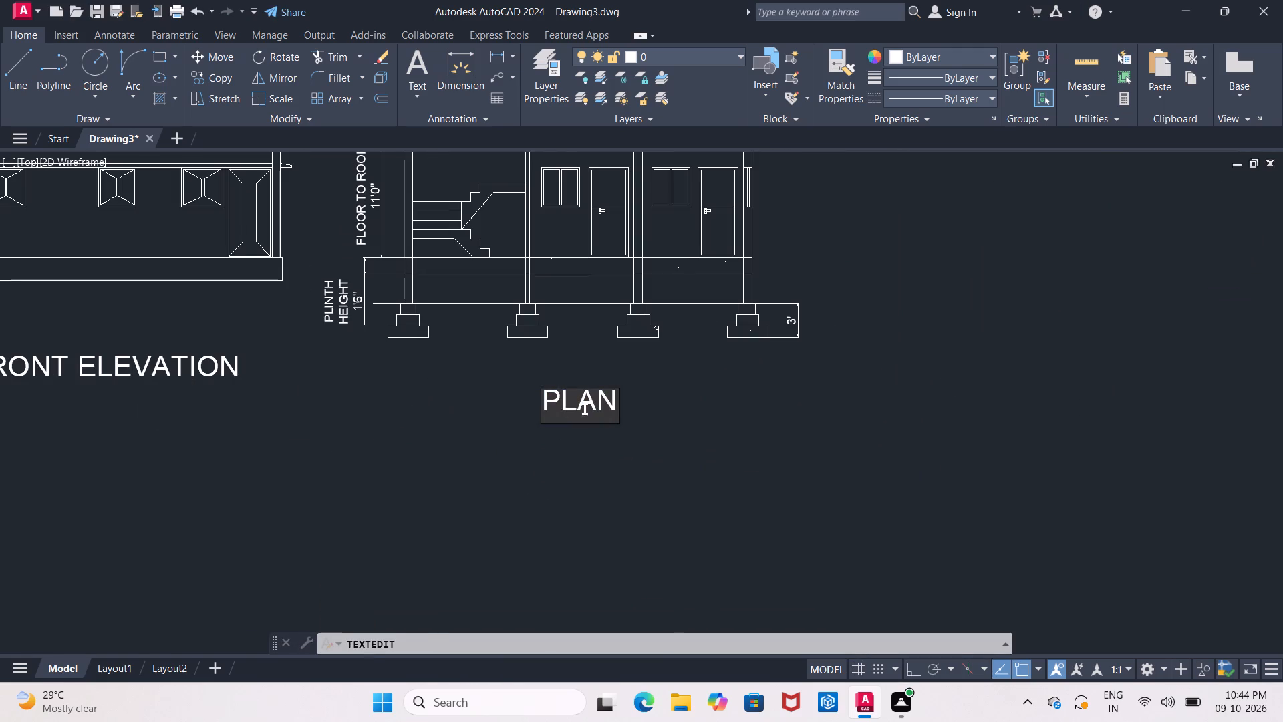
click(616, 409)
key(BackSpace)
key(BackSpace)
key(BackSpace)
key(BackSpace)
key(BackSpace)
key(BackSpace)
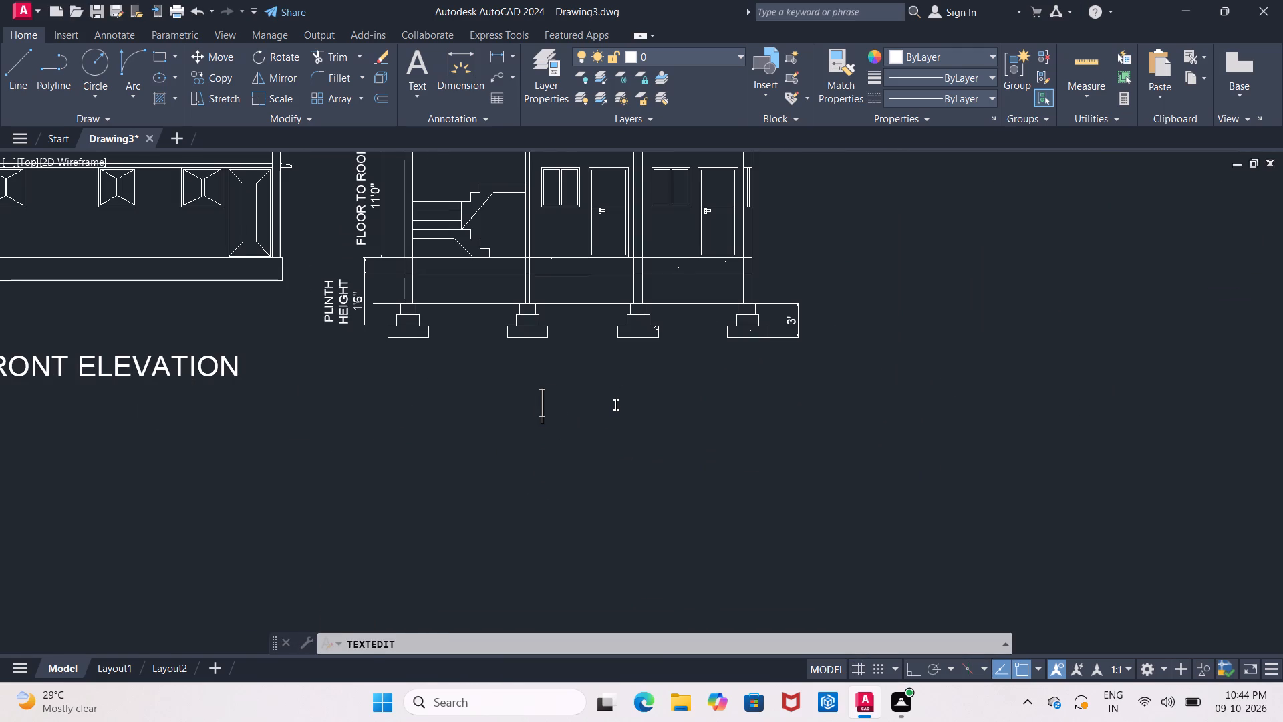
text(SECTION)
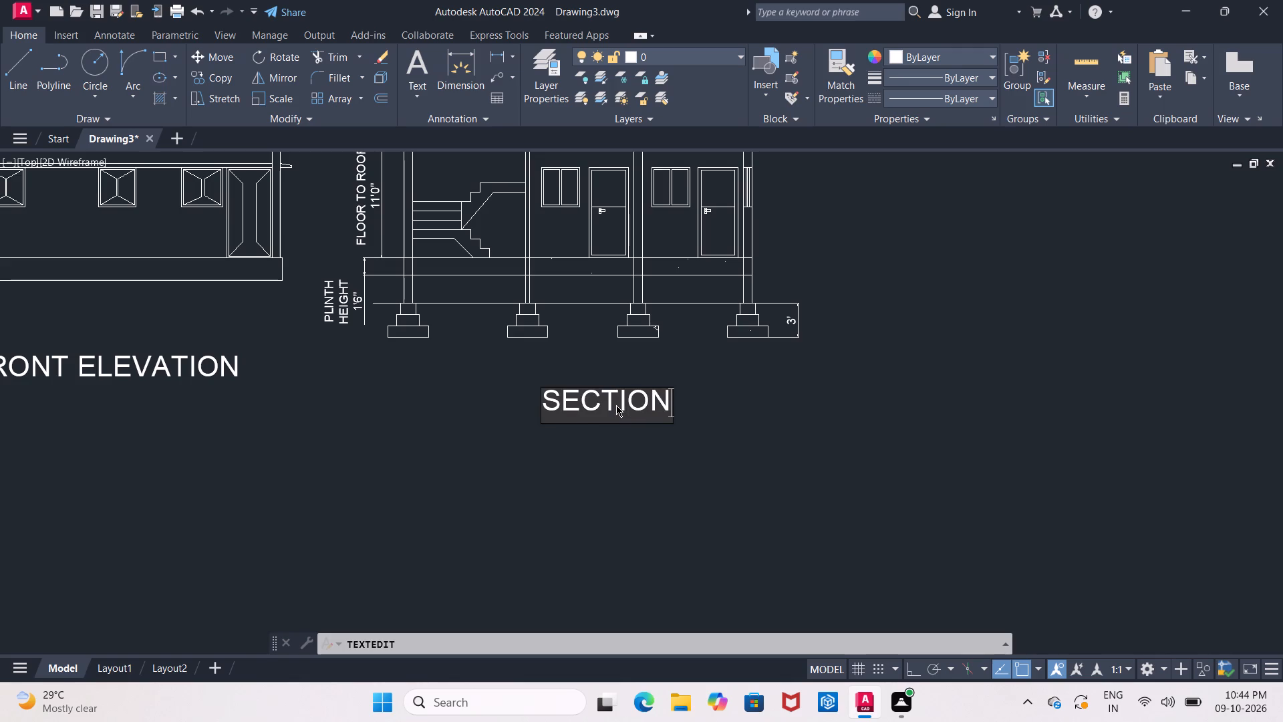
key(space)
text(A-A)
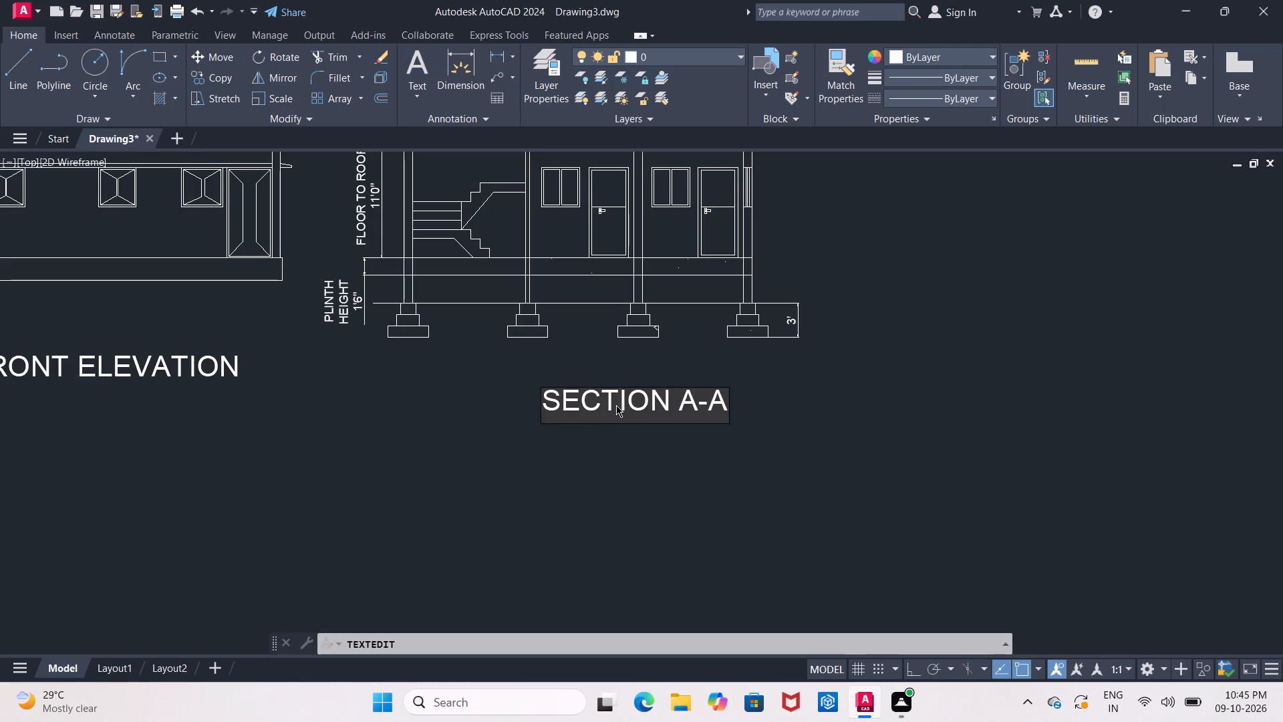
click(850, 436)
key(Escape)
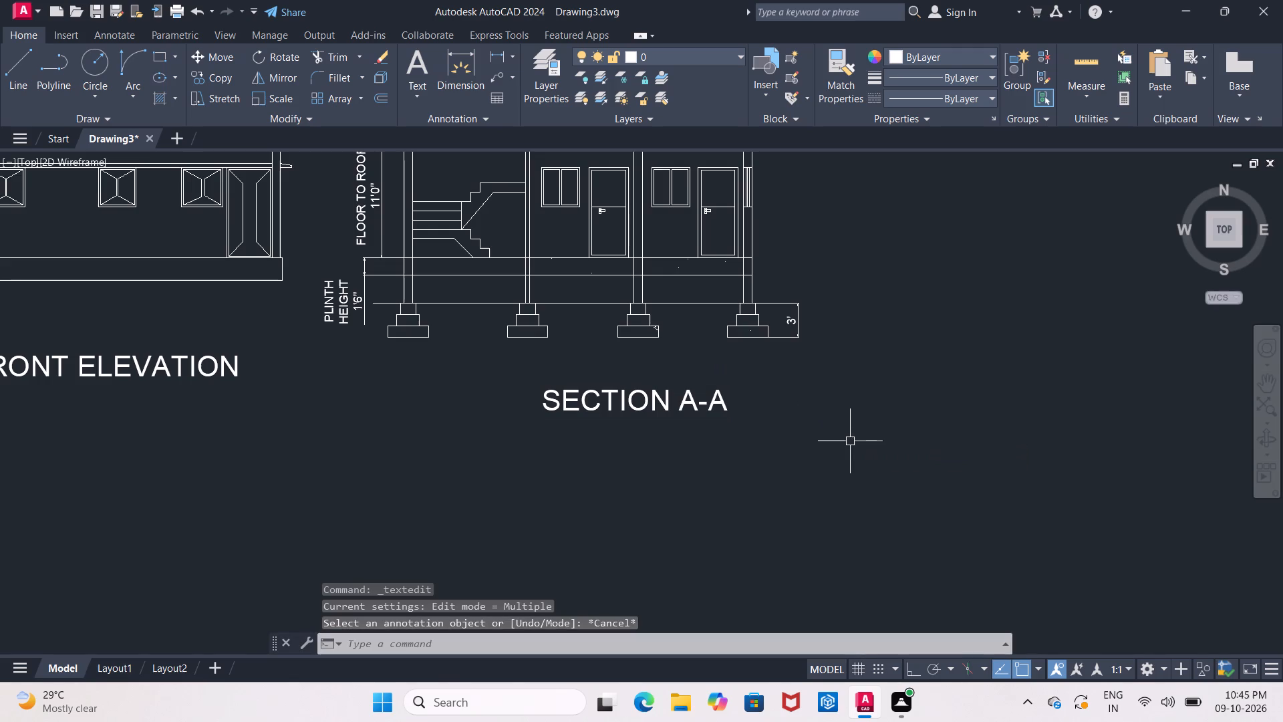
Move the SECTION A-A title about 4'-5" to the left and slightly up, centring it beneath the section's footings.
click(646, 406)
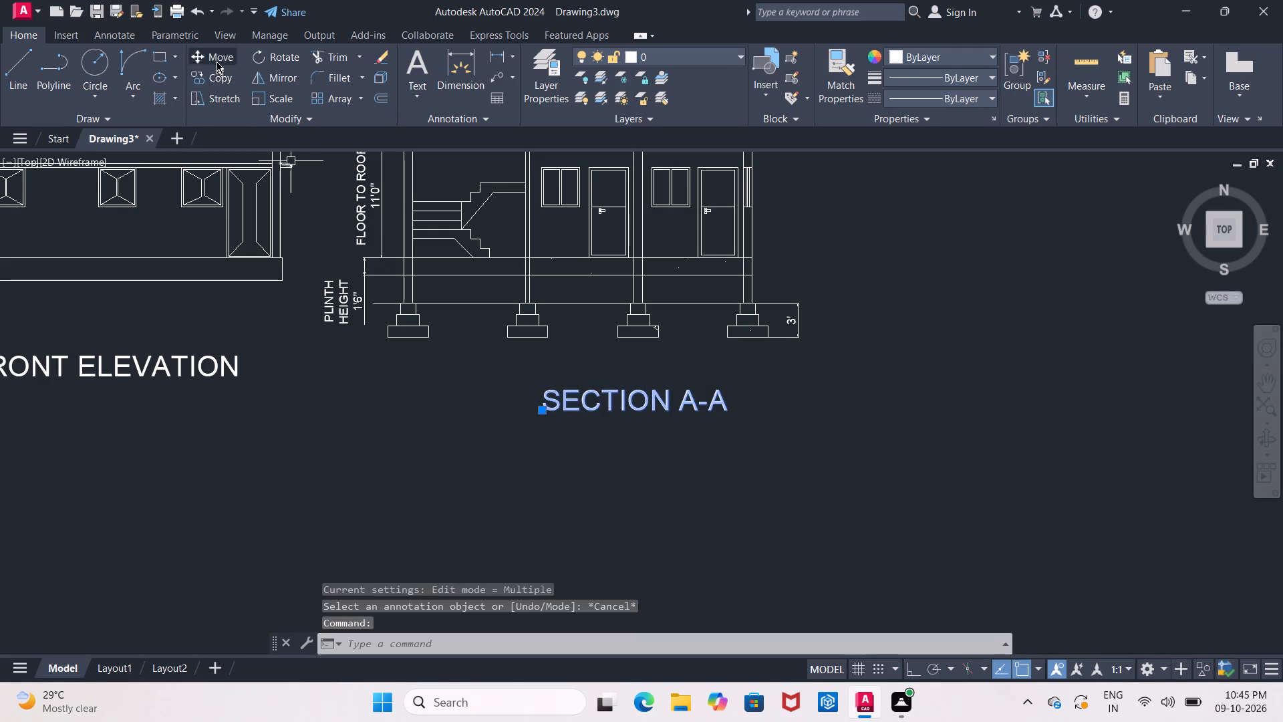
click(217, 57)
click(625, 397)
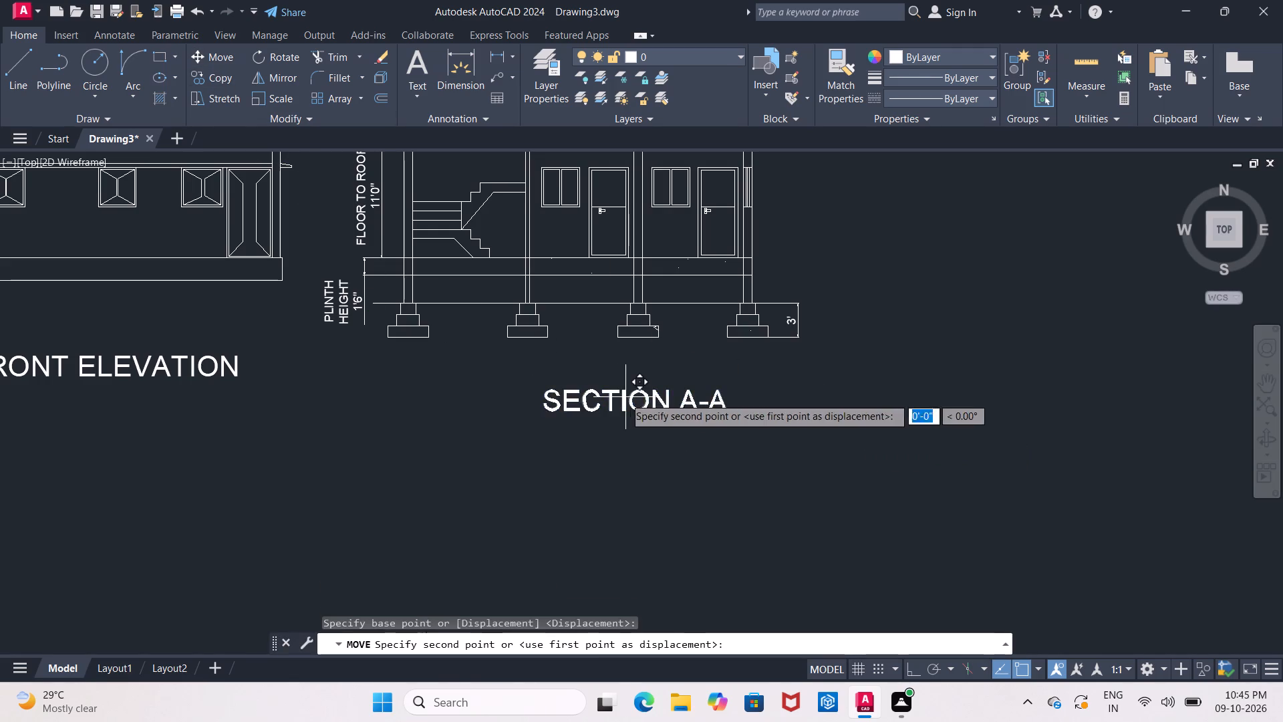
click(577, 386)
Review the floor plan, front elevation and section together with their titles.
scroll(579, 389, down, 5)
scroll(577, 346, up, 1)
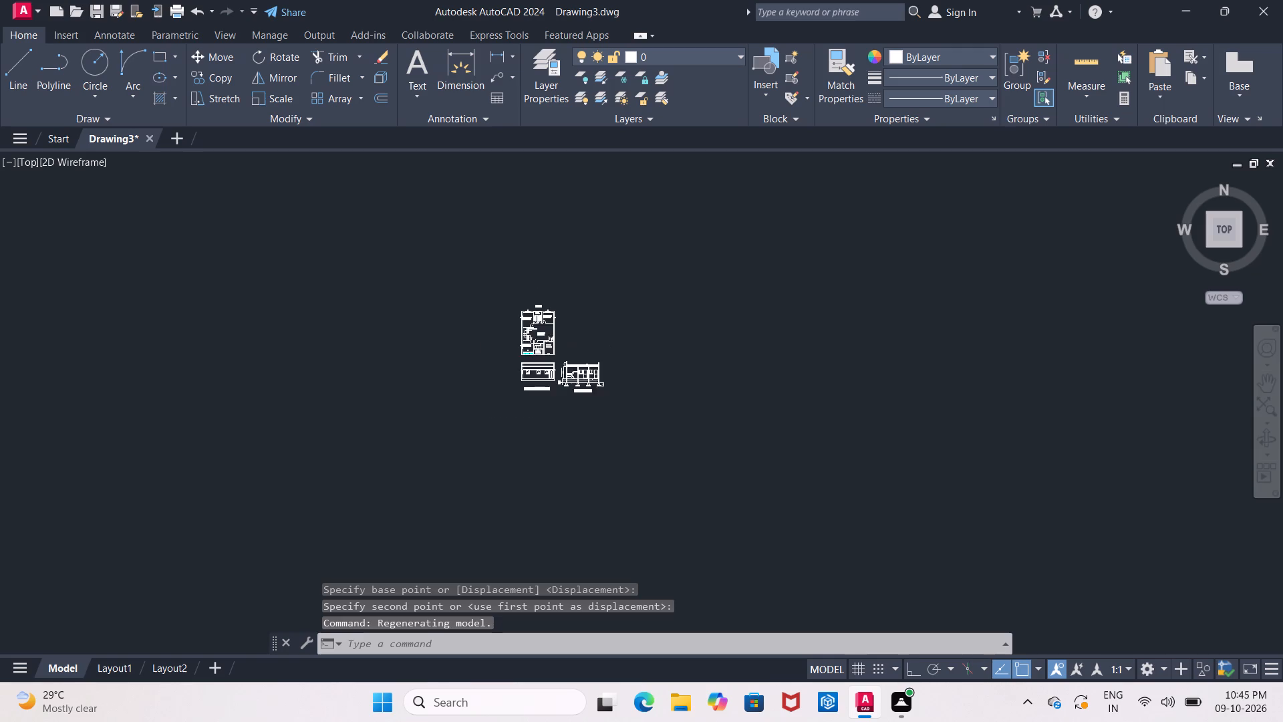
scroll(577, 346, up, 2)
middle_drag(578, 346, 568, 346)
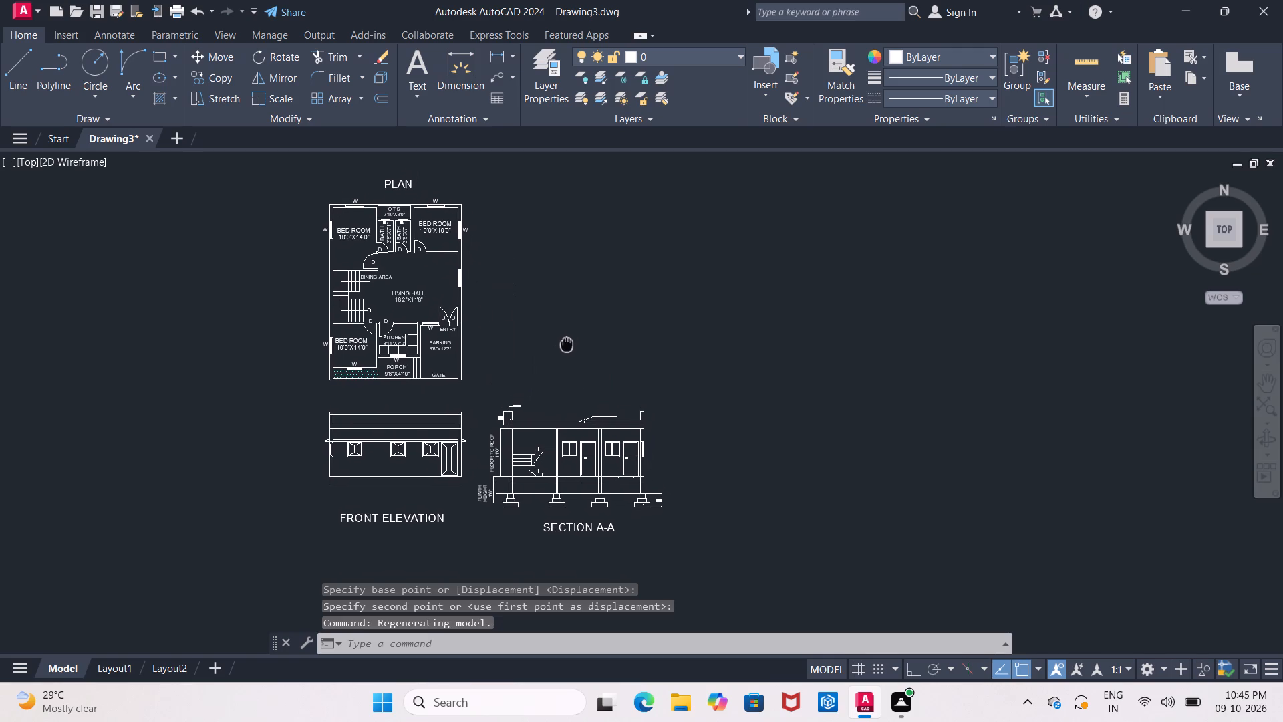
middle_drag(568, 346, 612, 350)
scroll(583, 332, up, 1)
middle_drag(592, 340, 700, 380)
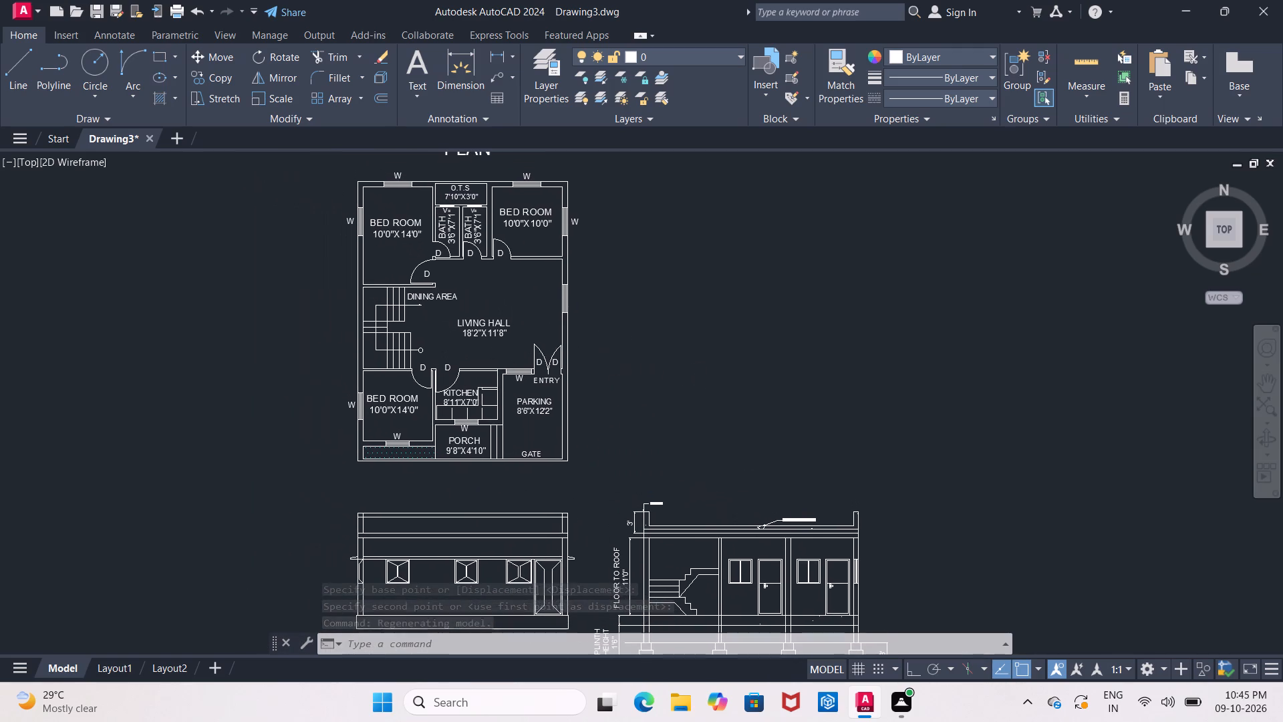
scroll(317, 193, up, 1)
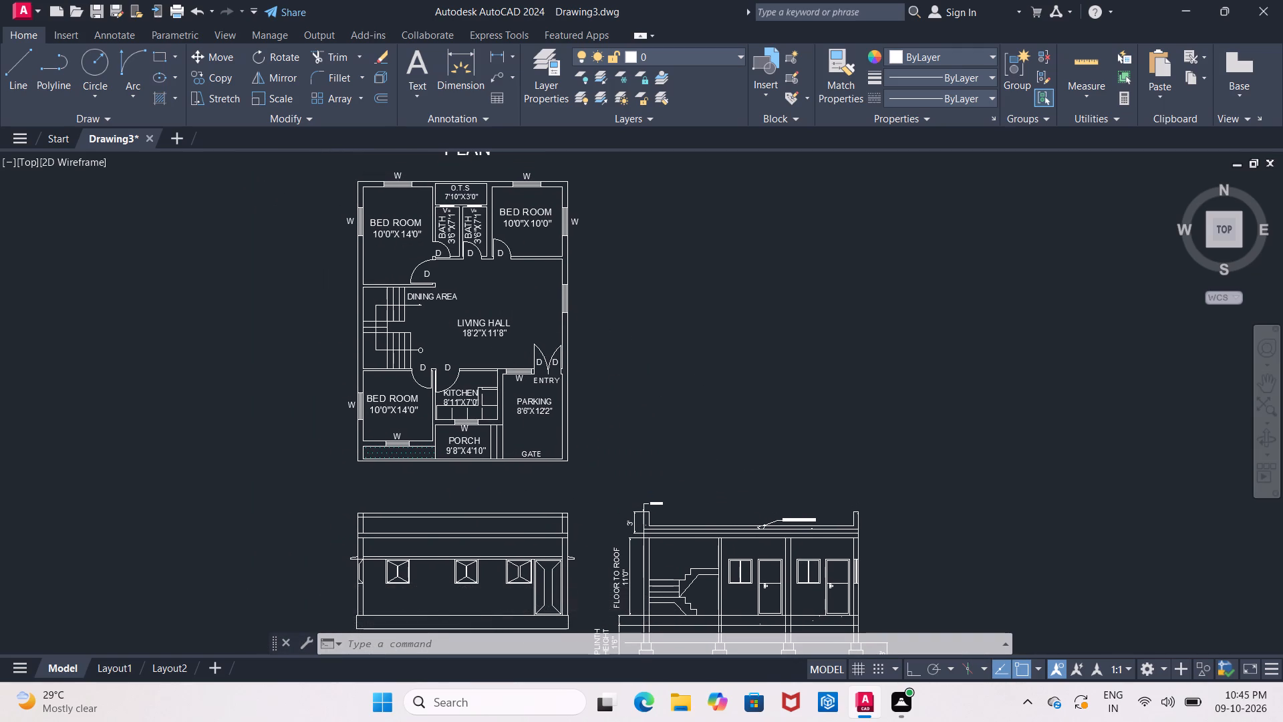
middle_drag(317, 193, 309, 168)
scroll(315, 190, down, 1)
middle_drag(317, 199, 321, 214)
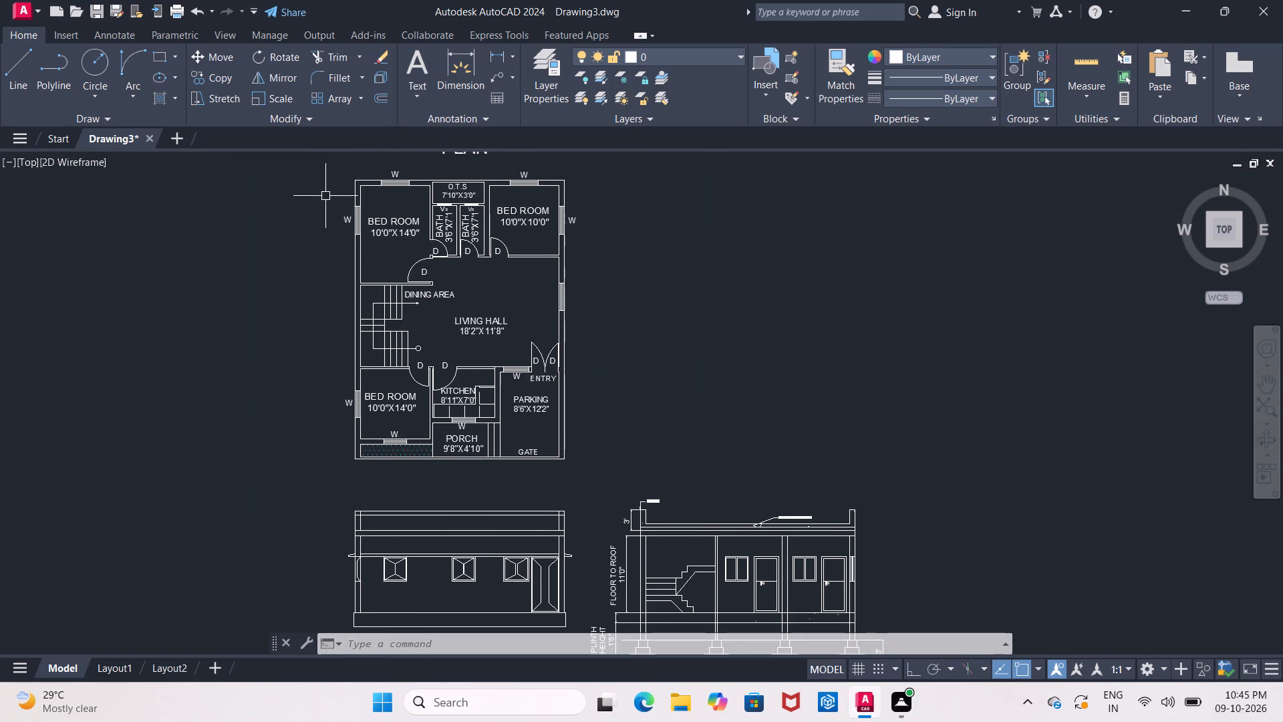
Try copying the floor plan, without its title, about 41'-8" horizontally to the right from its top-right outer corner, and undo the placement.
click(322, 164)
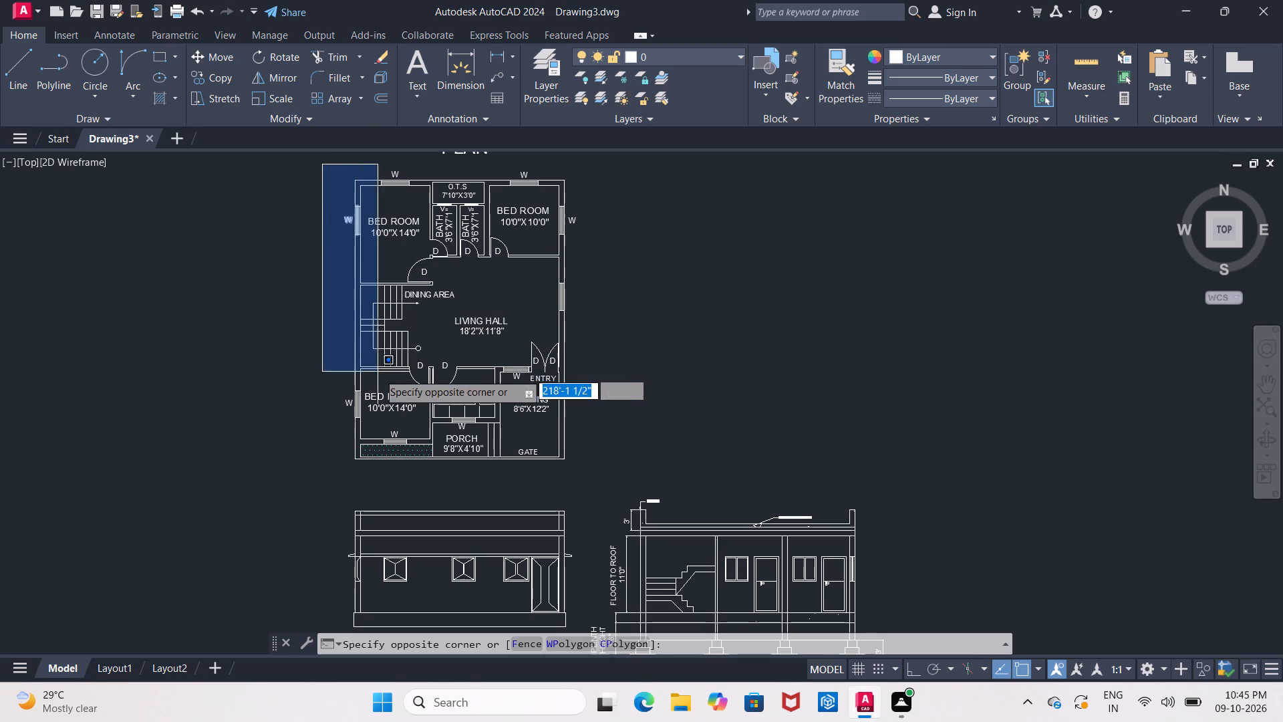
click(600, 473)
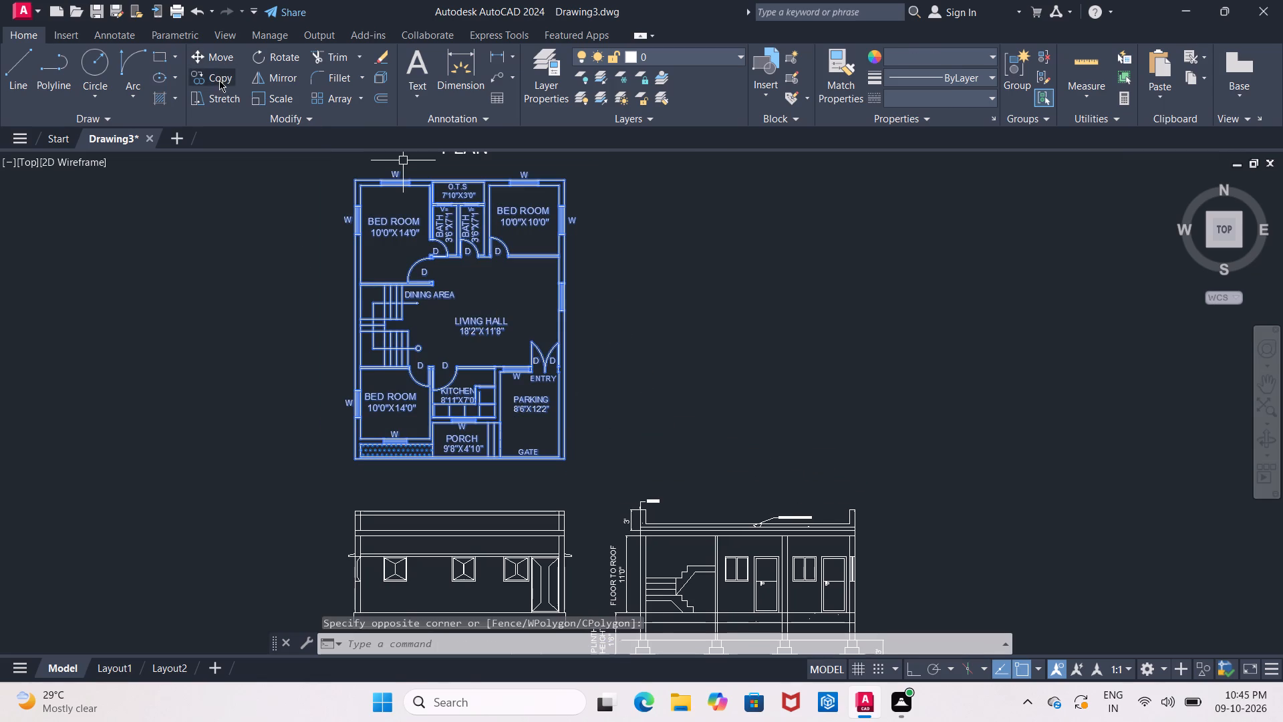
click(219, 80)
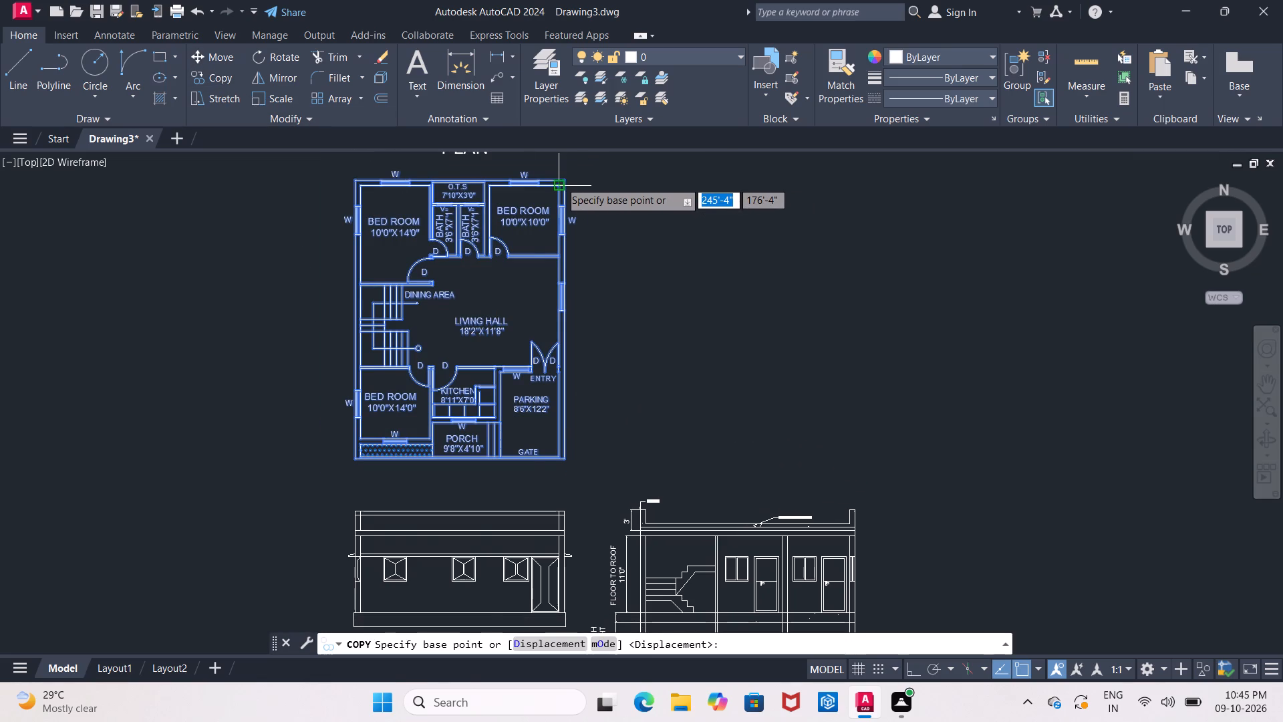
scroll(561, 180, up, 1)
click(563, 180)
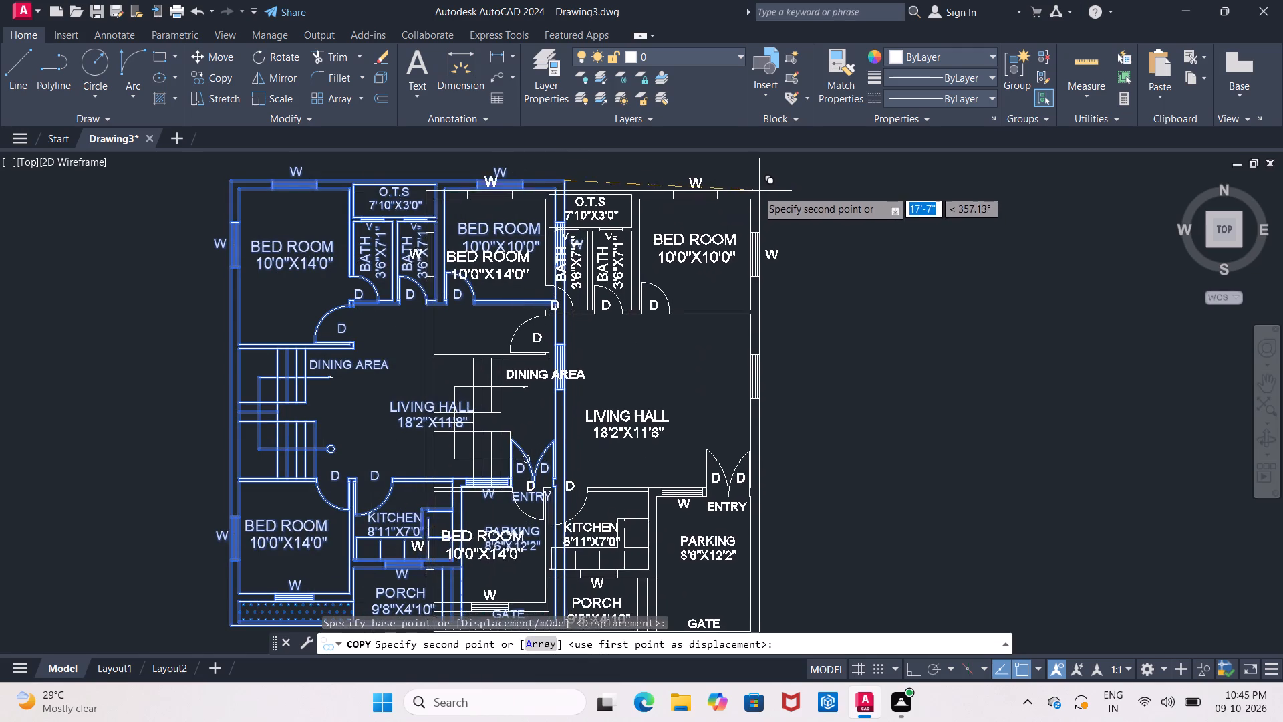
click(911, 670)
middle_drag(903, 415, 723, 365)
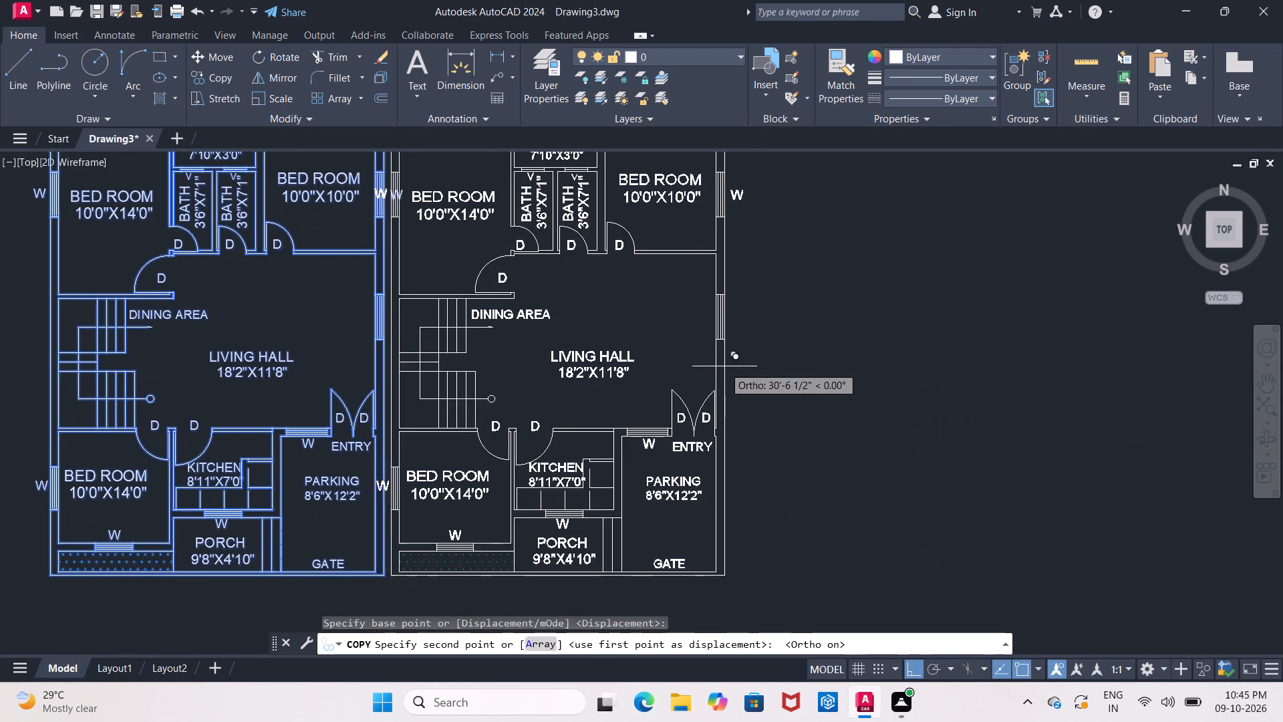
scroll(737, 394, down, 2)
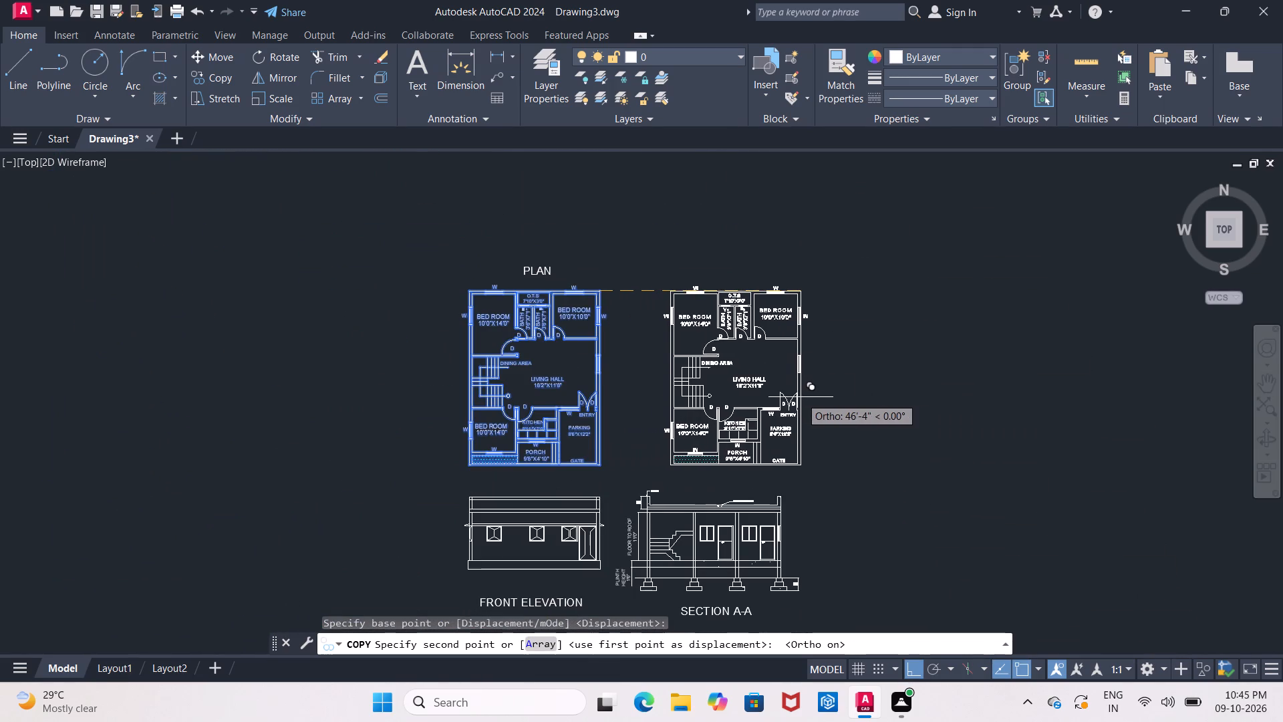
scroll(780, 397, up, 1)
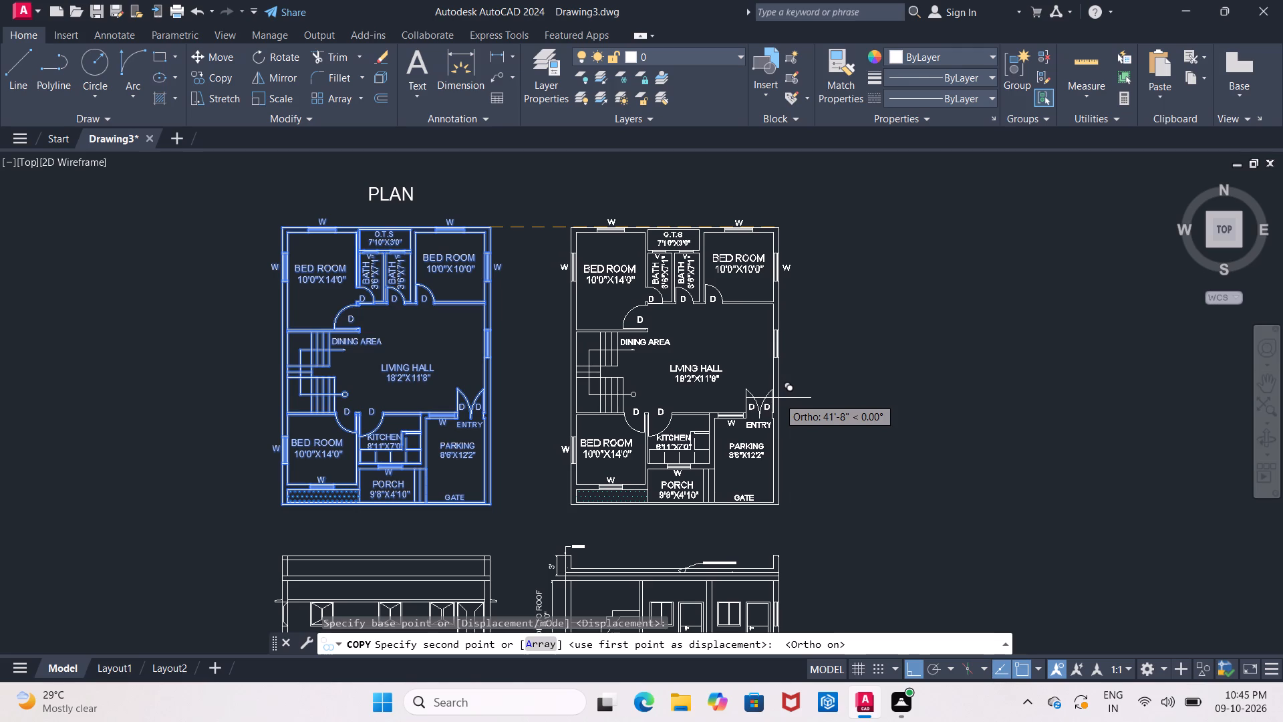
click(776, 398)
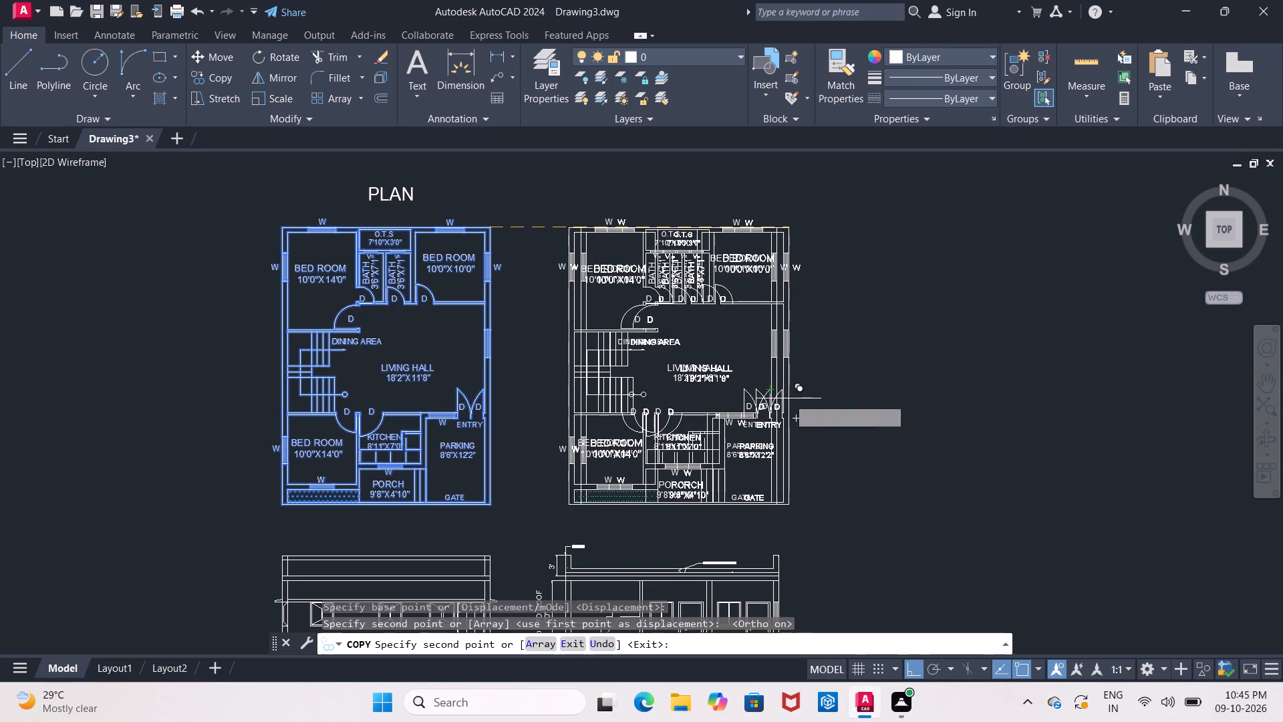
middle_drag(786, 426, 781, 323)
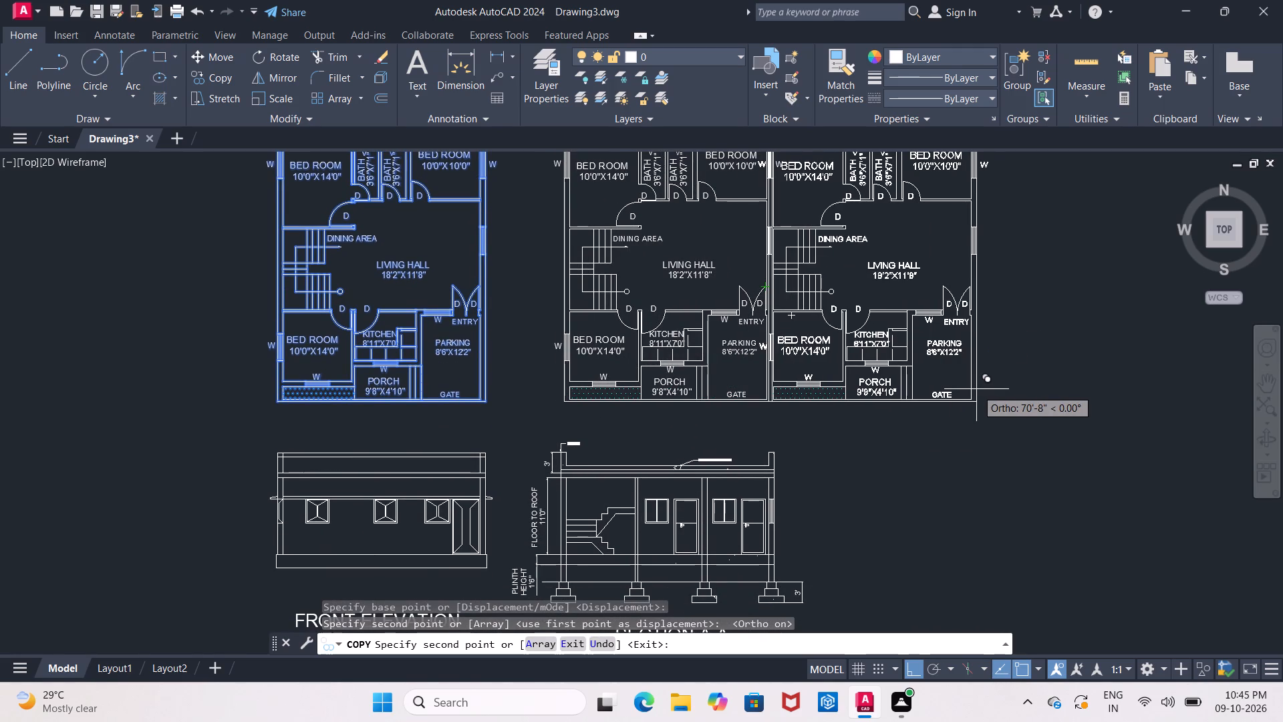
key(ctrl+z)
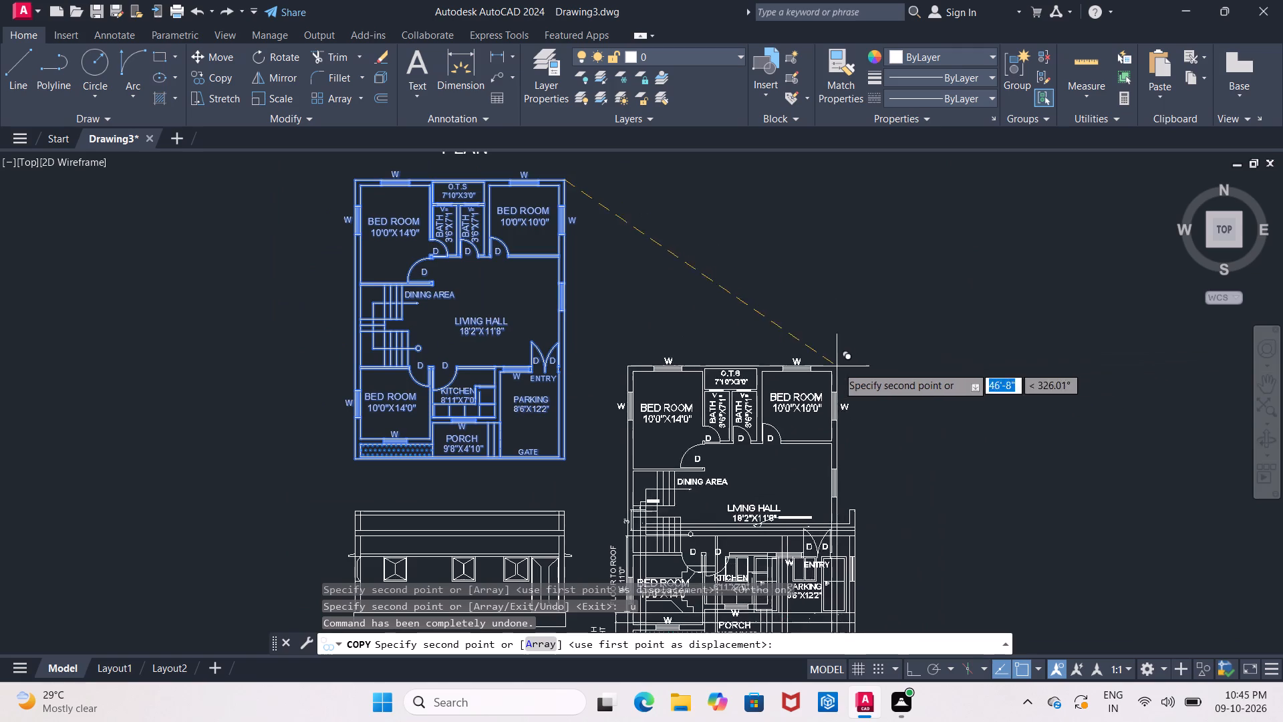
Place a copy of the floor plan about 40'-10 1/2" to the right, level with the original and above the section.
middle_drag(833, 344, 799, 200)
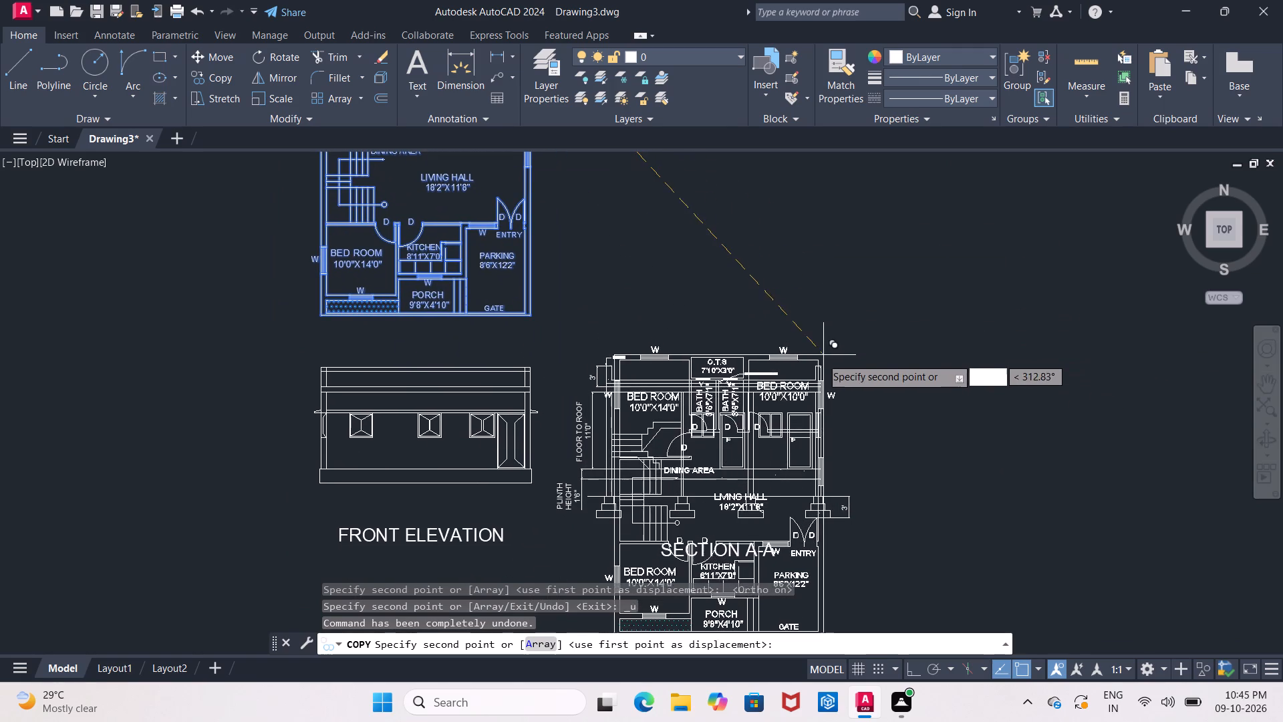
scroll(819, 362, up, 2)
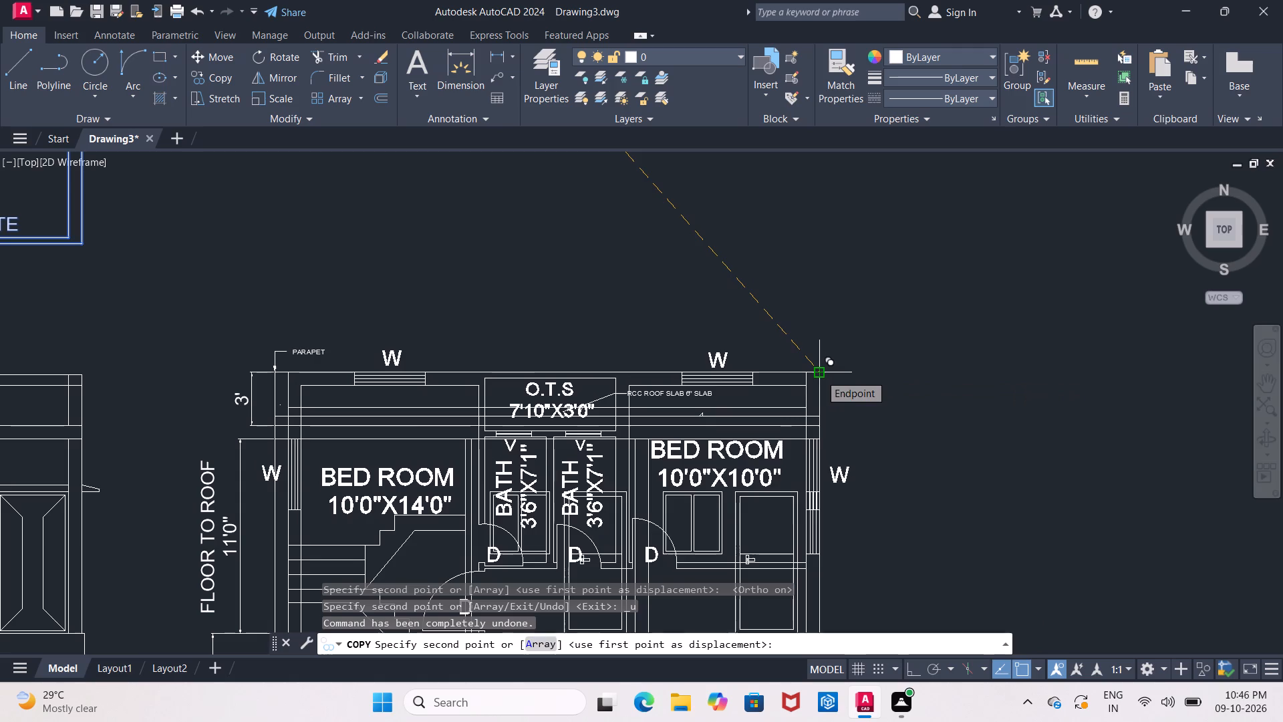
click(913, 670)
scroll(847, 318, down, 3)
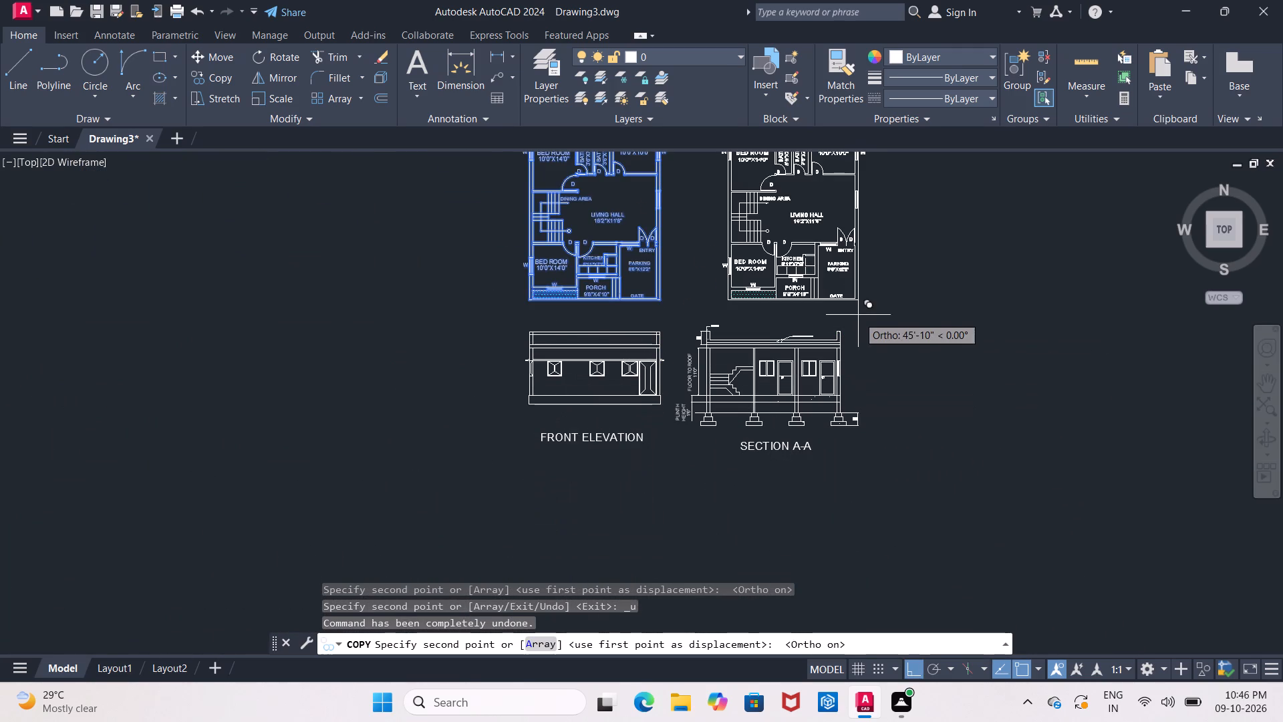
scroll(843, 308, up, 1)
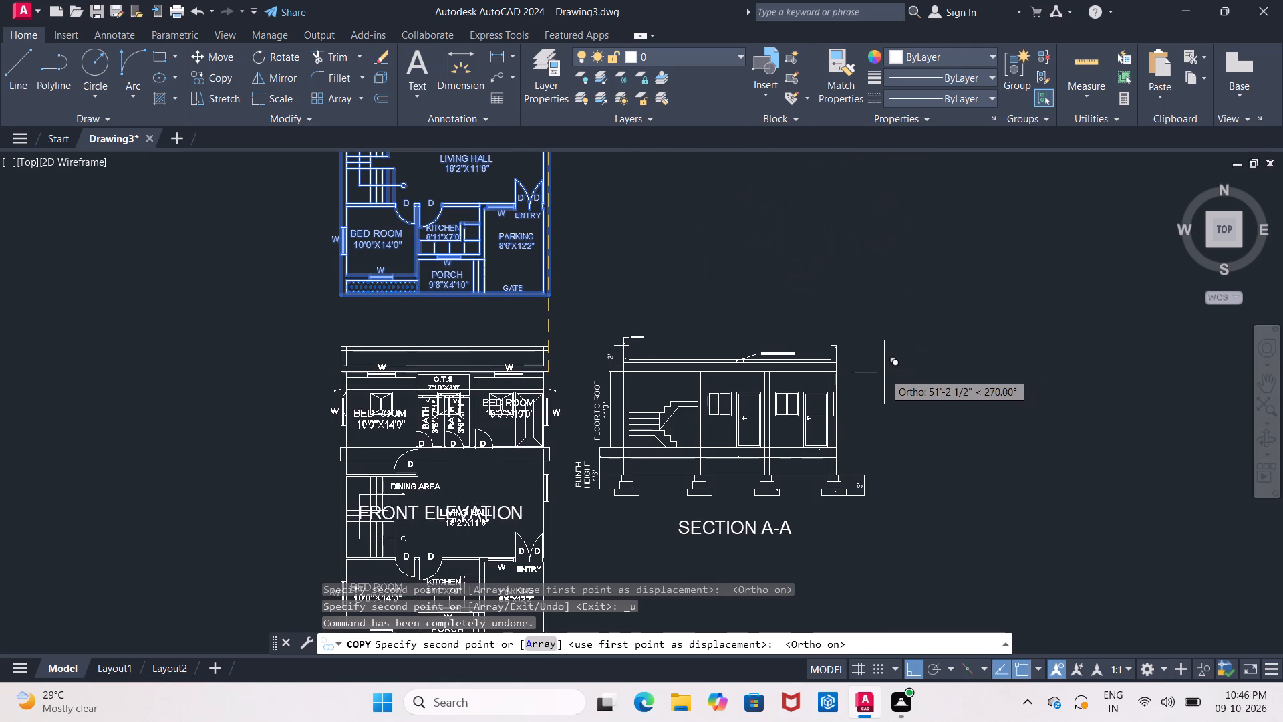
scroll(862, 348, up, 1)
middle_click(845, 342)
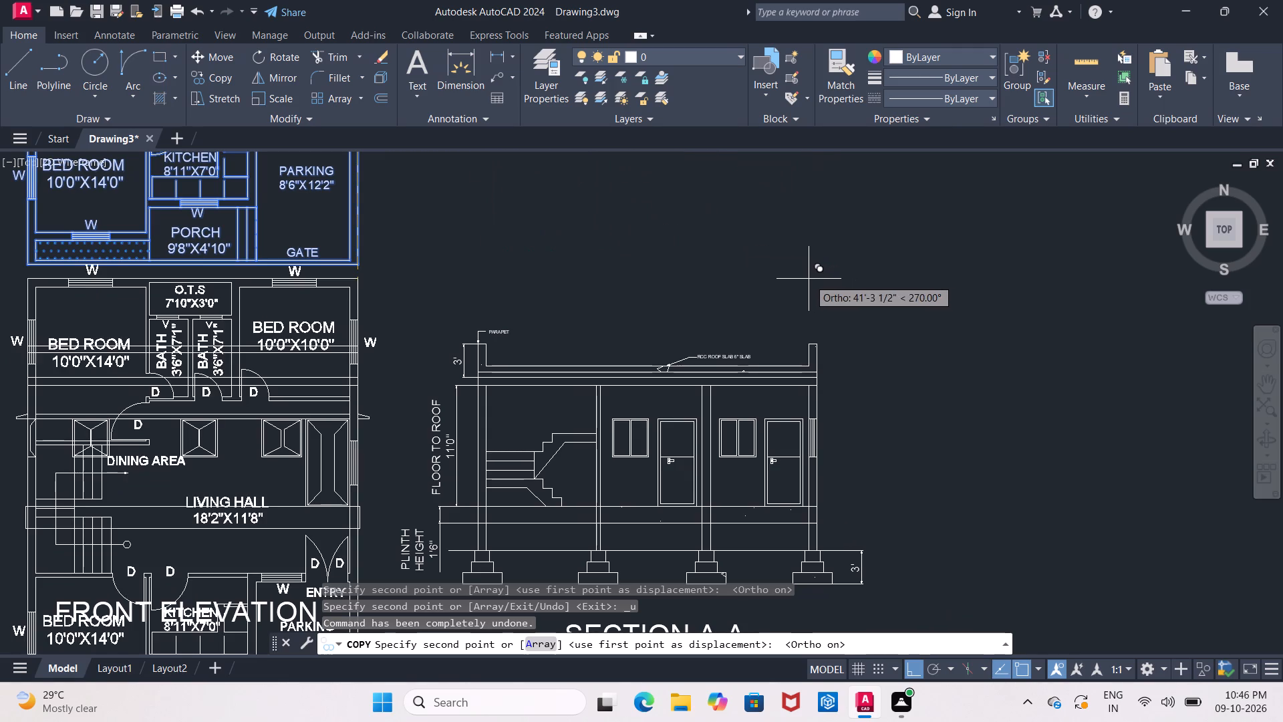
click(913, 661)
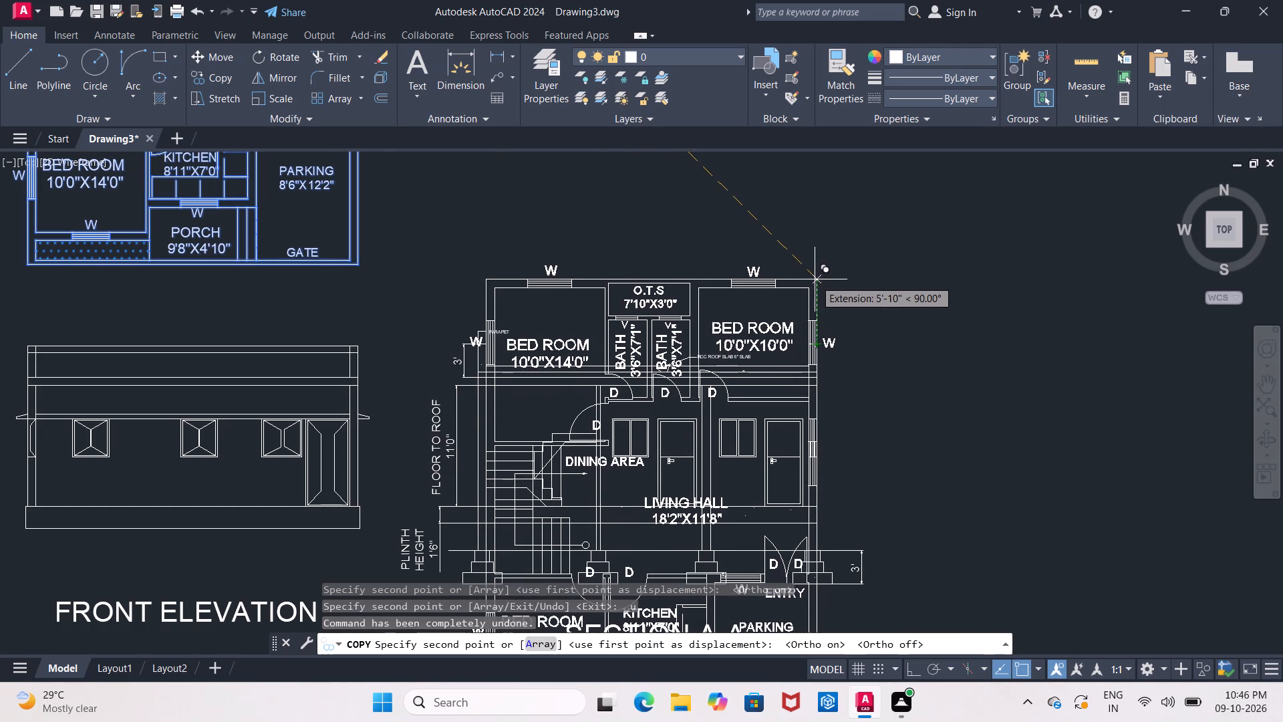
scroll(815, 279, down, 2)
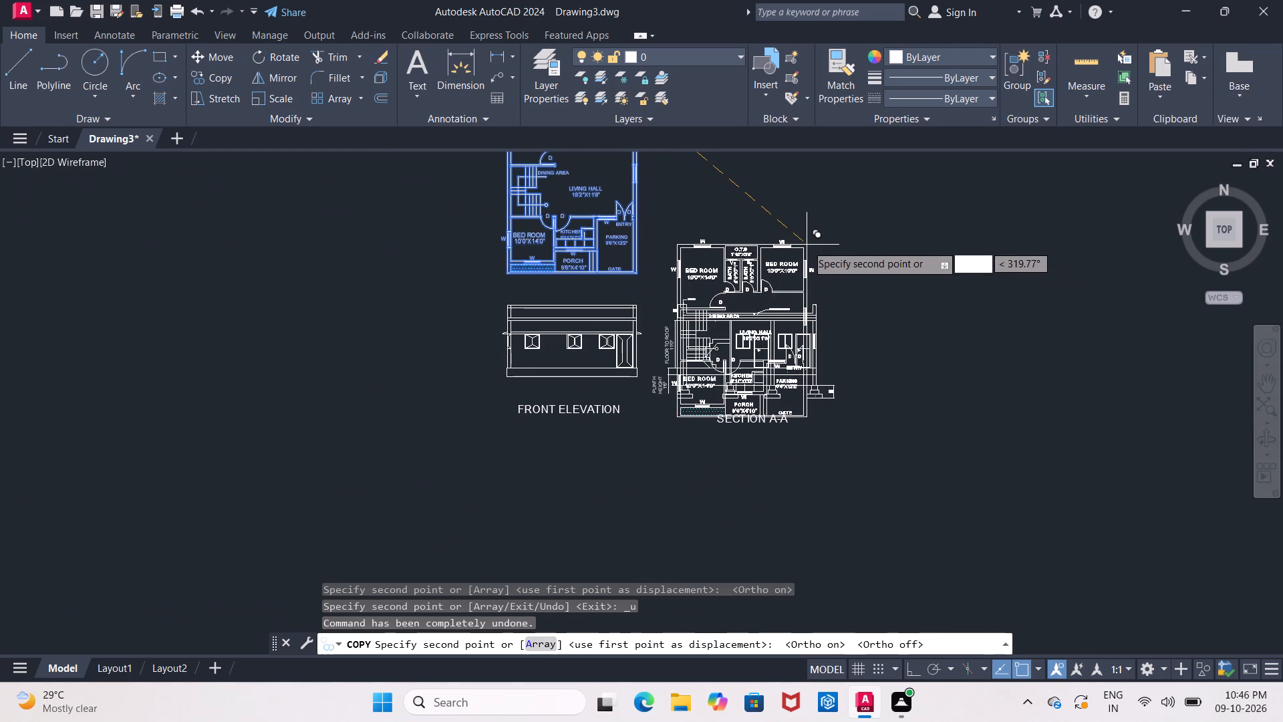
scroll(813, 249, up, 1)
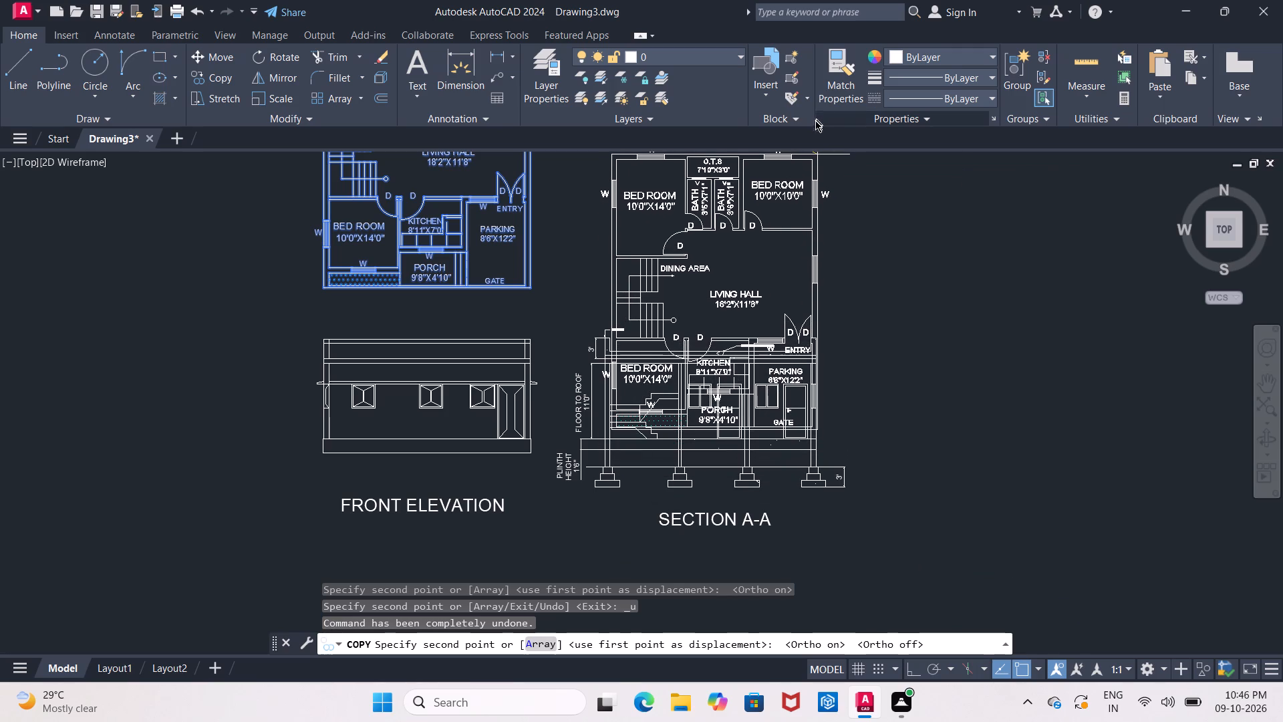
middle_drag(810, 176, 808, 300)
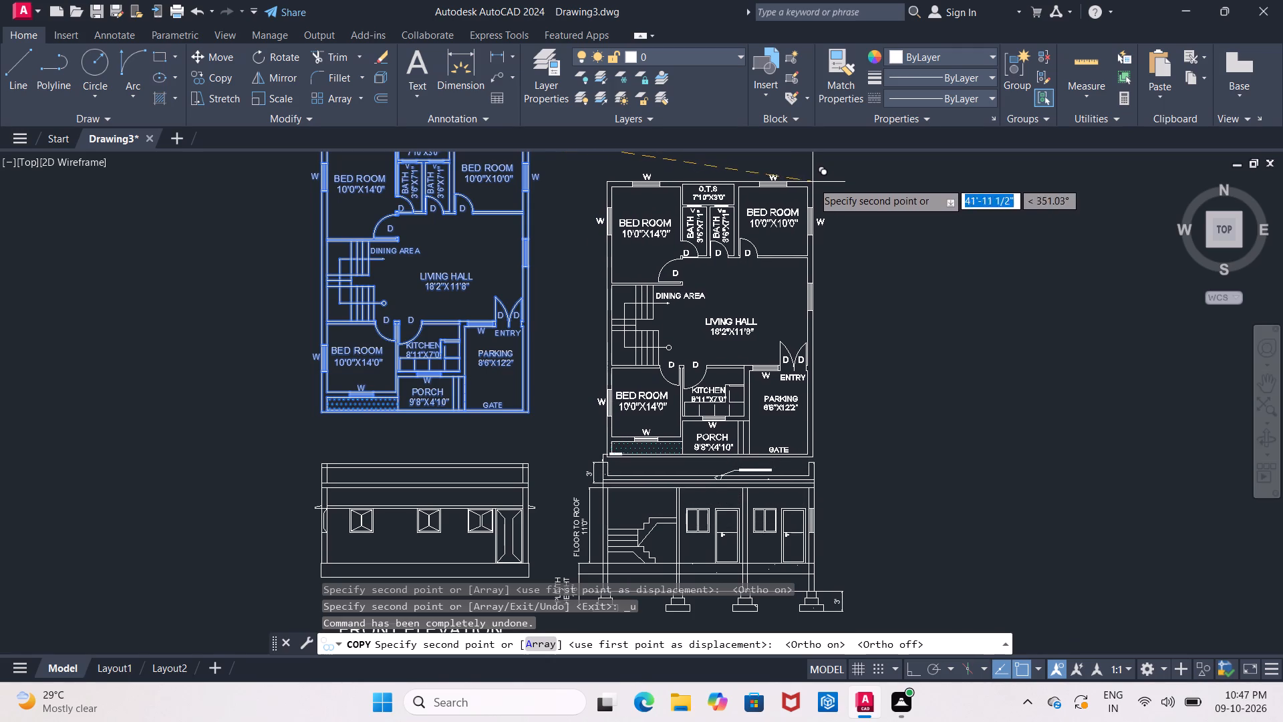
middle_drag(813, 164, 776, 237)
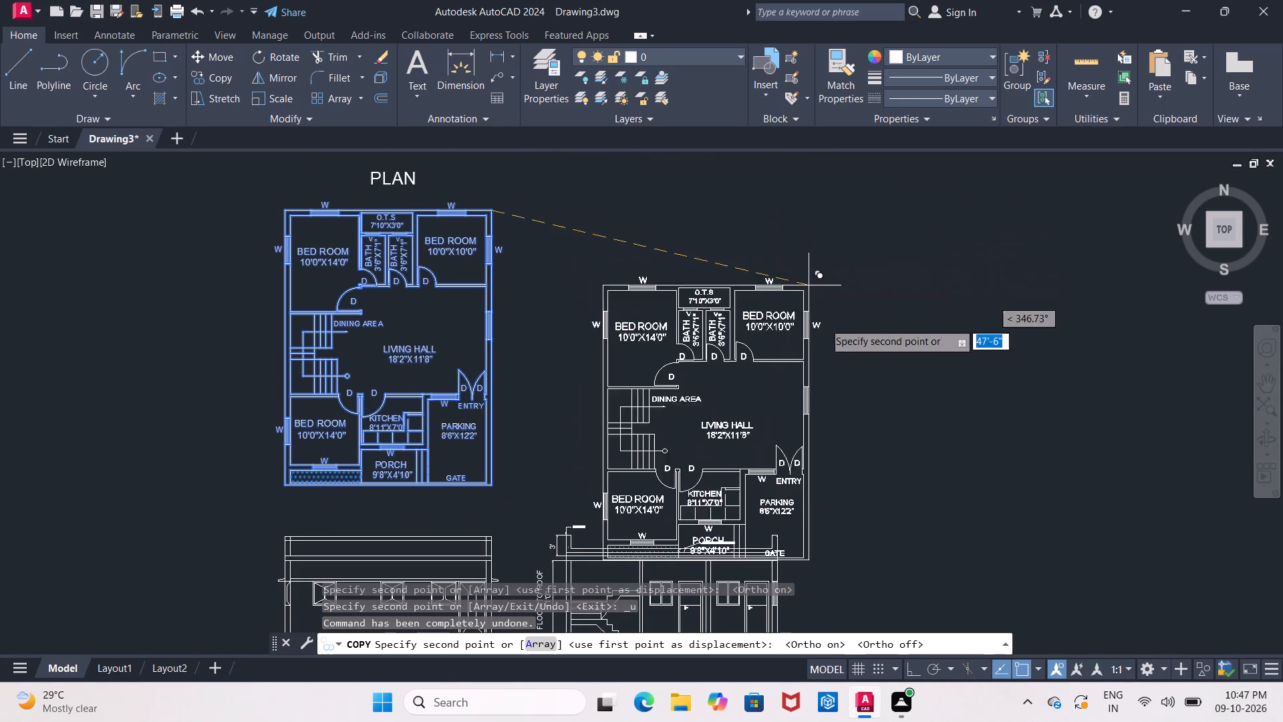
click(911, 665)
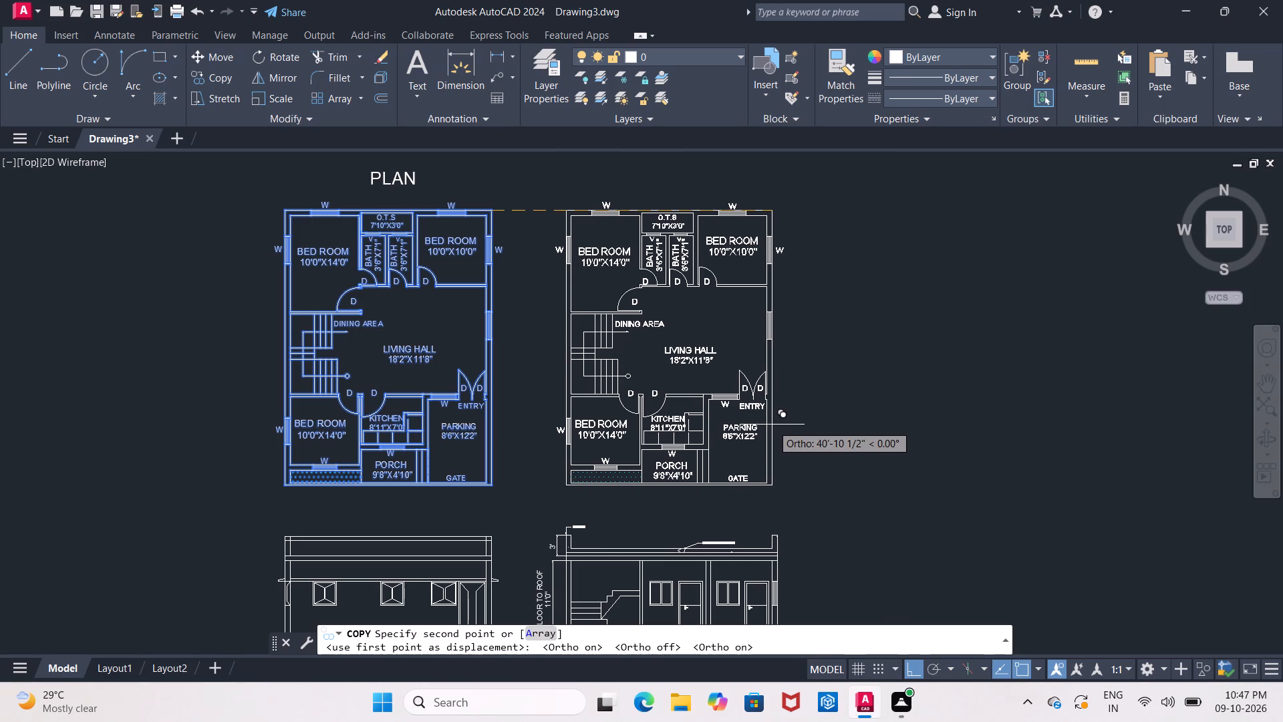
click(772, 425)
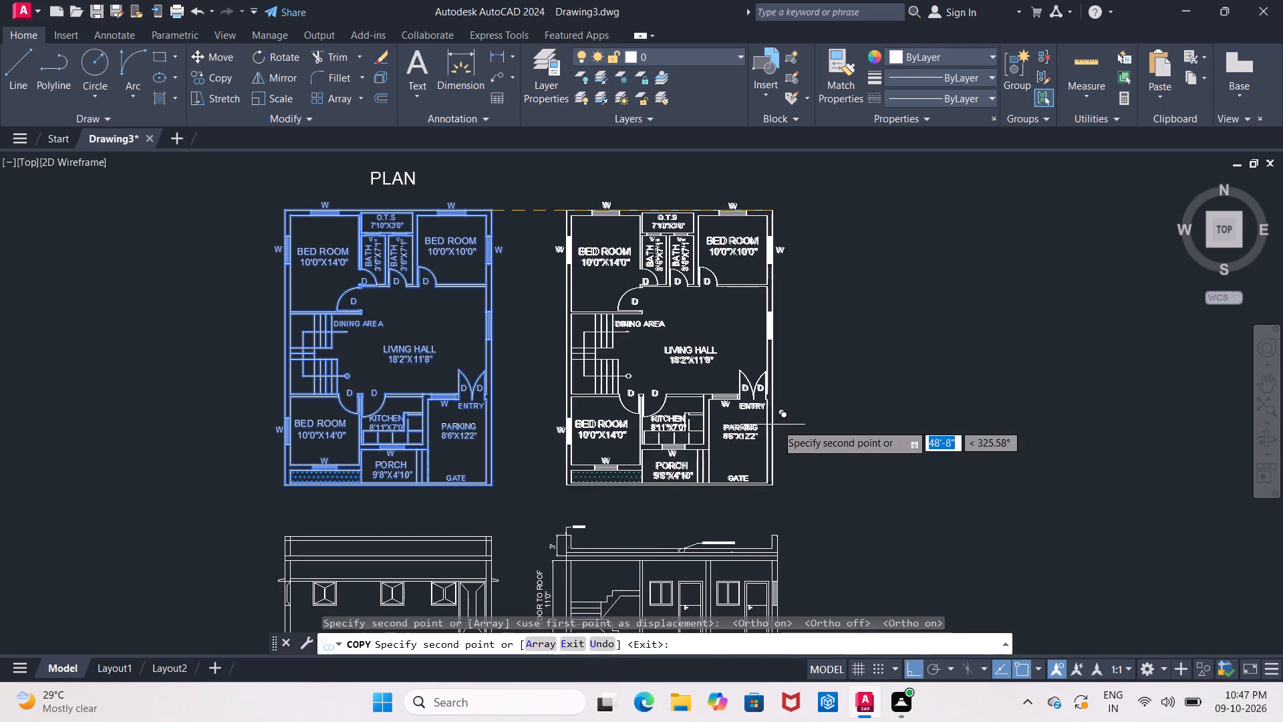
key(Escape)
In the copied plan, select the upper-left bedroom's two windows, their W tags and the BED ROOM 10'0"X14'0" label.
middle_drag(841, 403, 857, 402)
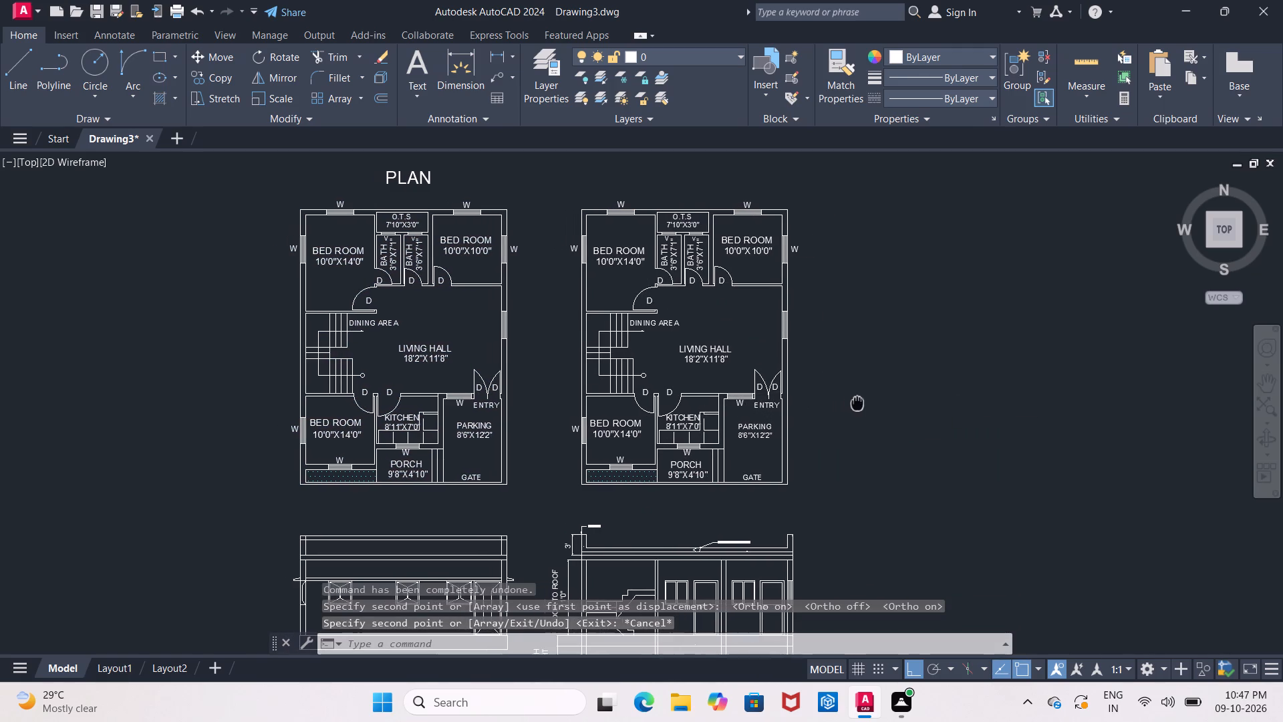
scroll(860, 398, down, 1)
scroll(859, 386, up, 1)
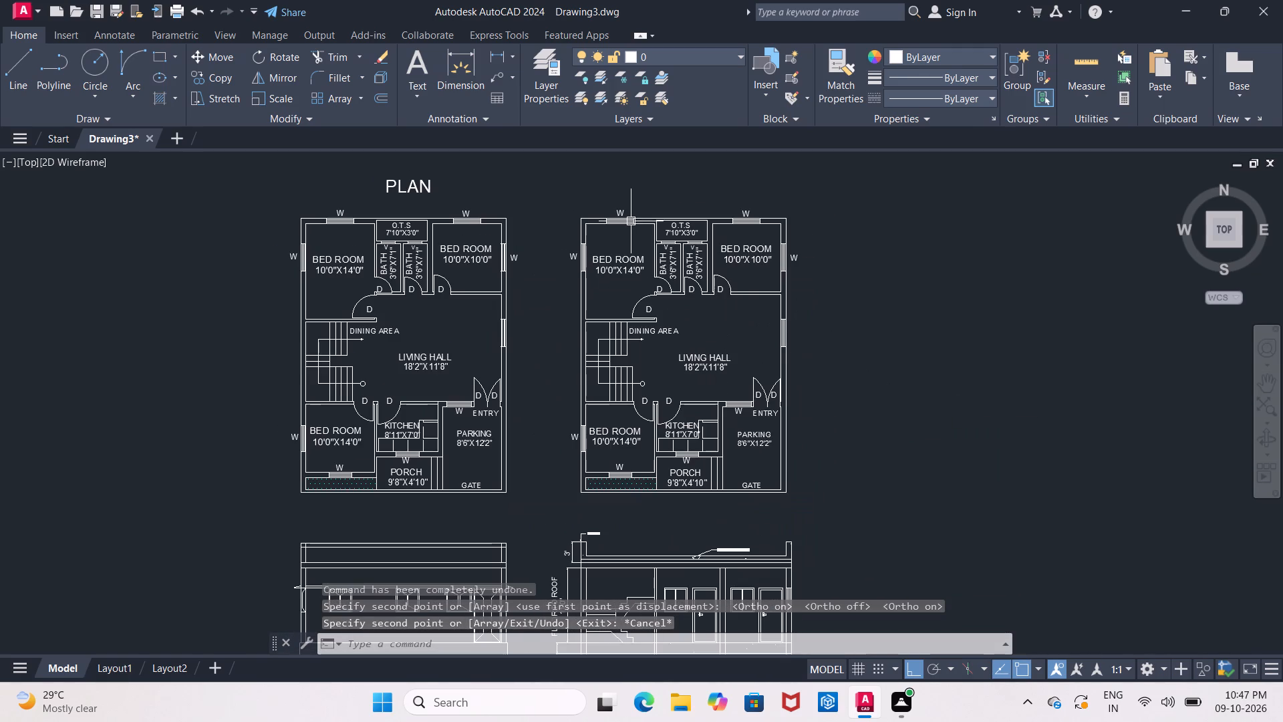
scroll(629, 212, up, 2)
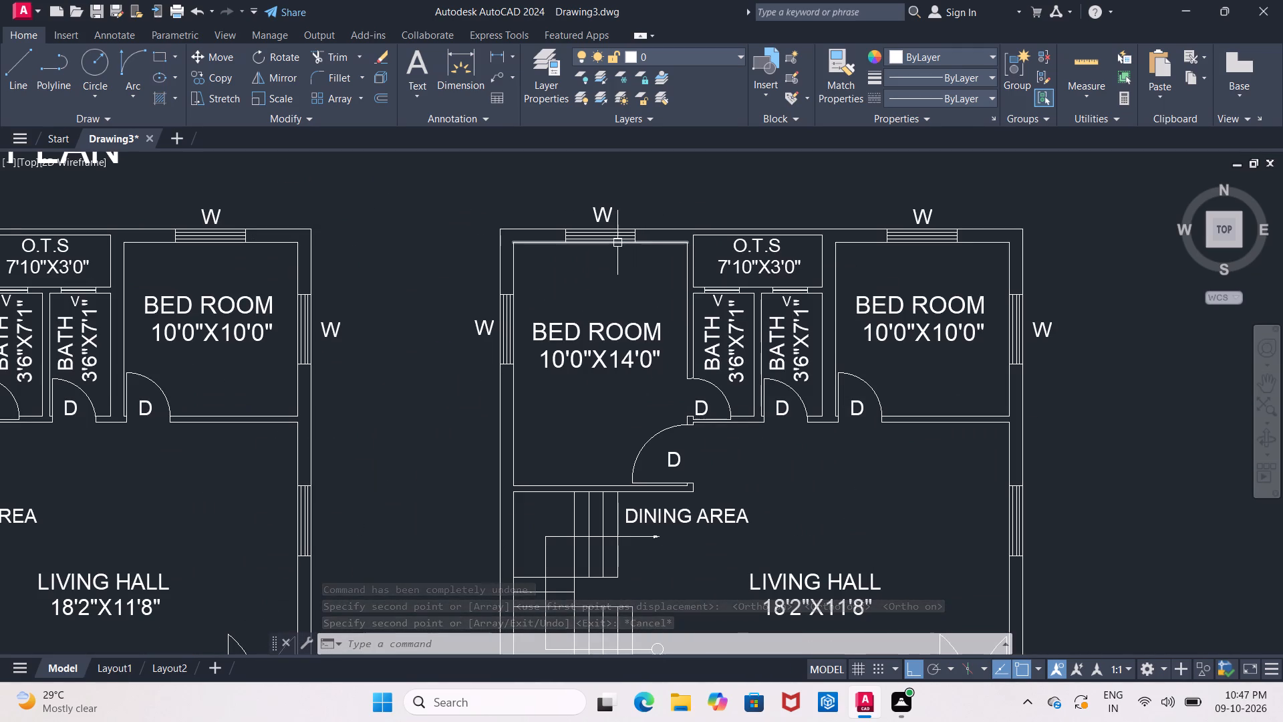
scroll(620, 241, up, 1)
drag(493, 198, 569, 286)
click(493, 188)
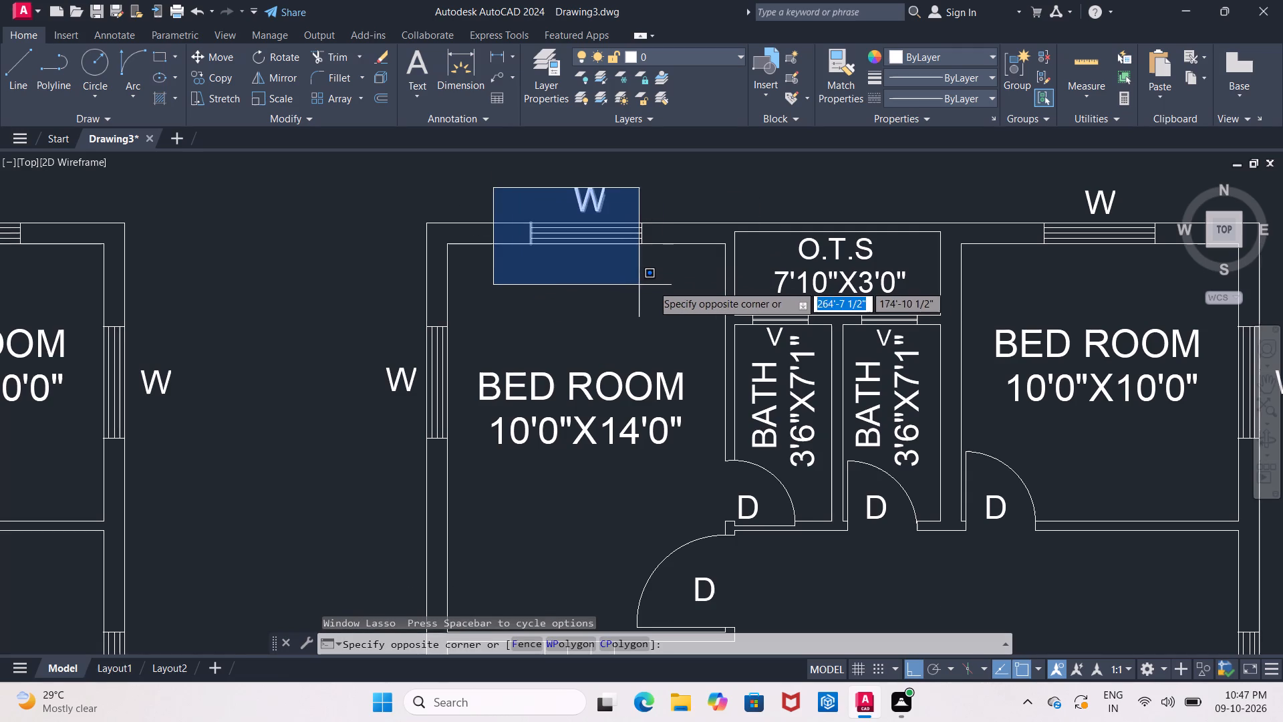
click(667, 285)
middle_drag(650, 273, 661, 249)
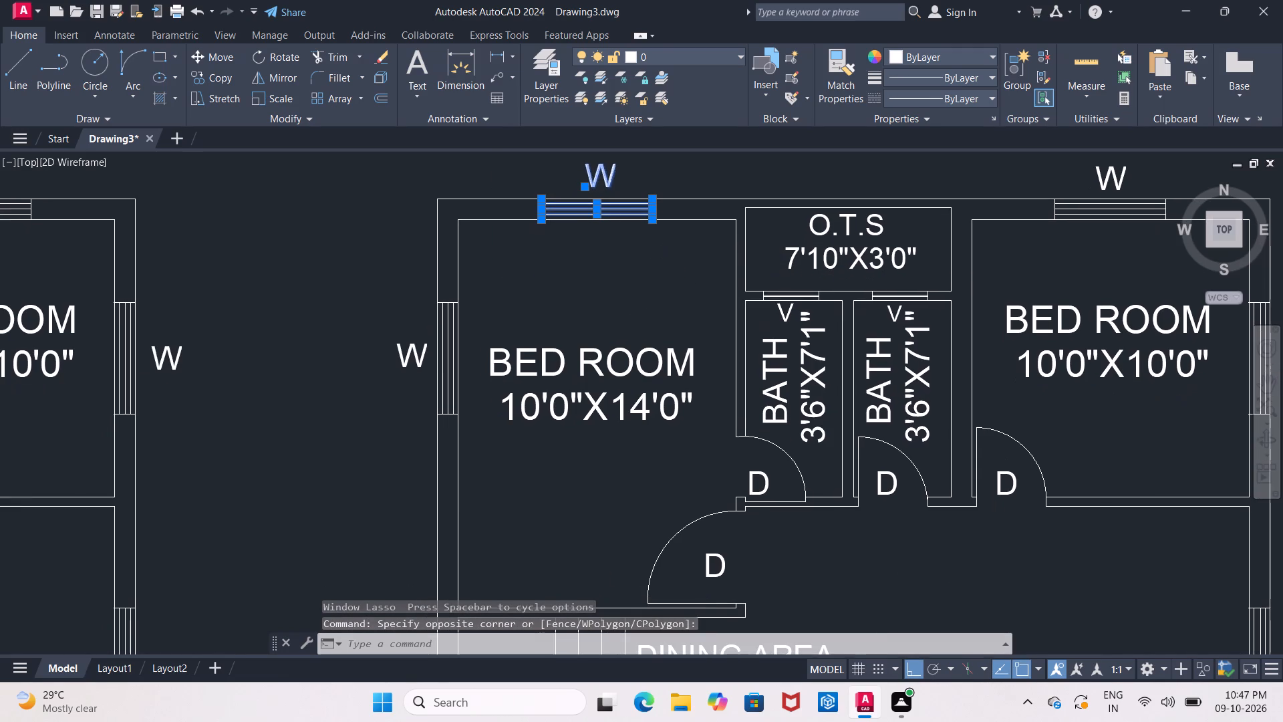
click(325, 271)
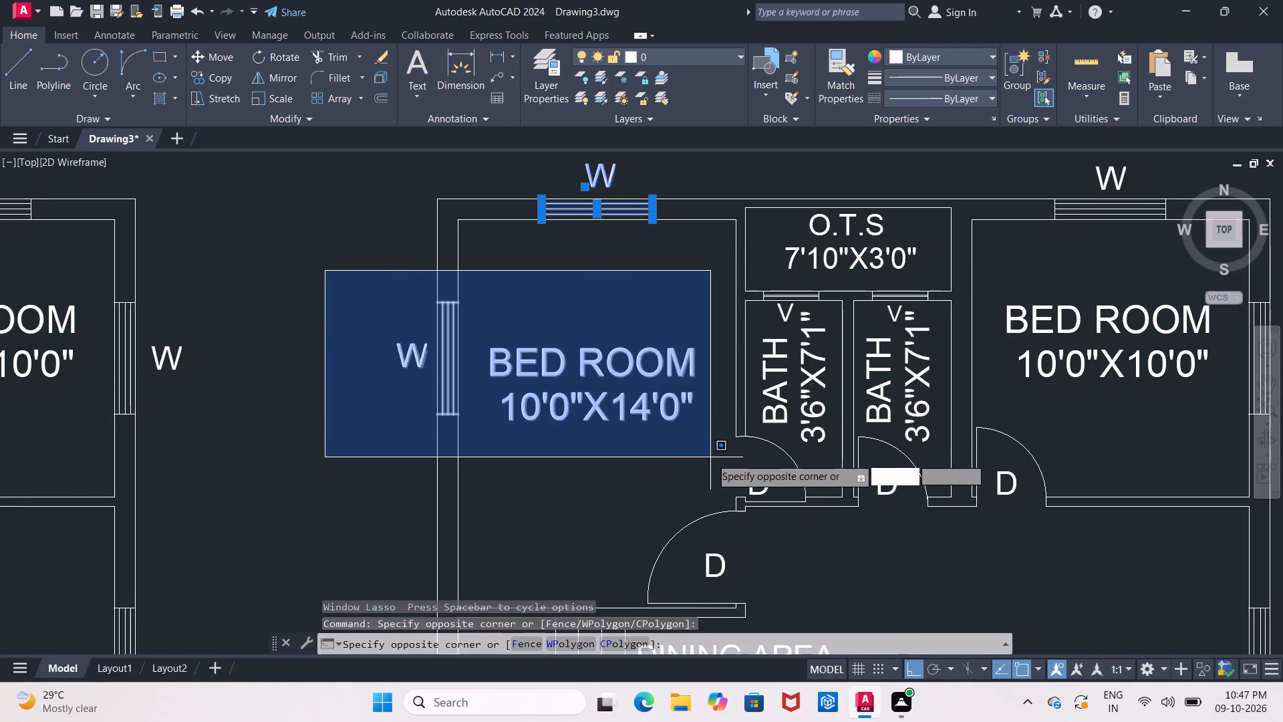
click(710, 457)
Add the upper-left bedroom's door swing, door leaf and D tag above the dining area to the selection.
scroll(704, 453, down, 3)
middle_drag(681, 417, 654, 271)
scroll(655, 312, up, 1)
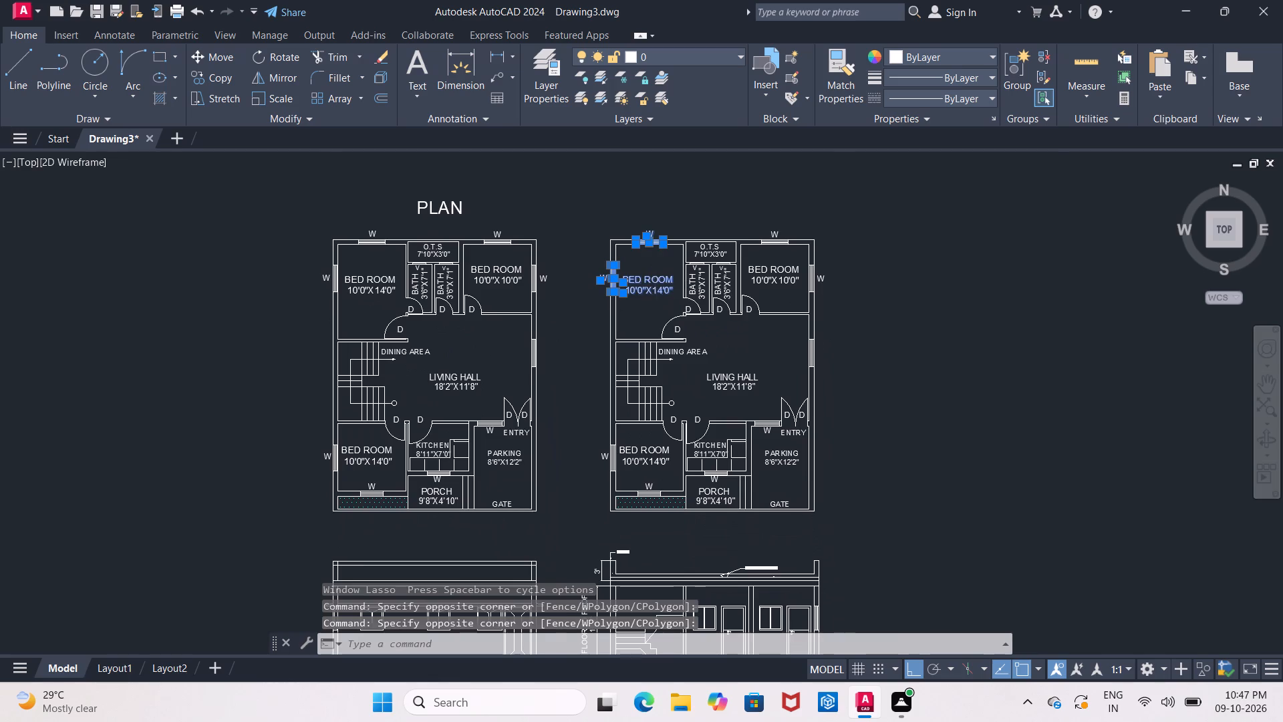
scroll(655, 312, up, 1)
middle_drag(646, 302, 607, 253)
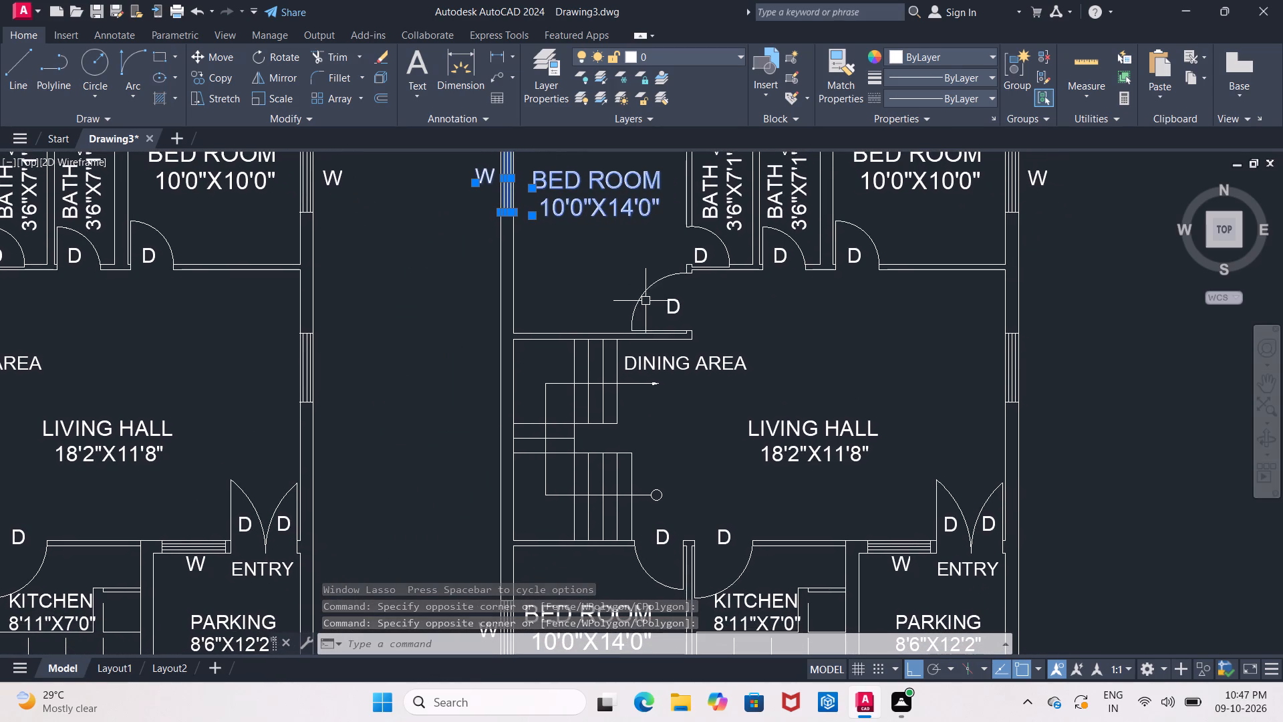
click(640, 297)
click(665, 311)
scroll(669, 323, up, 2)
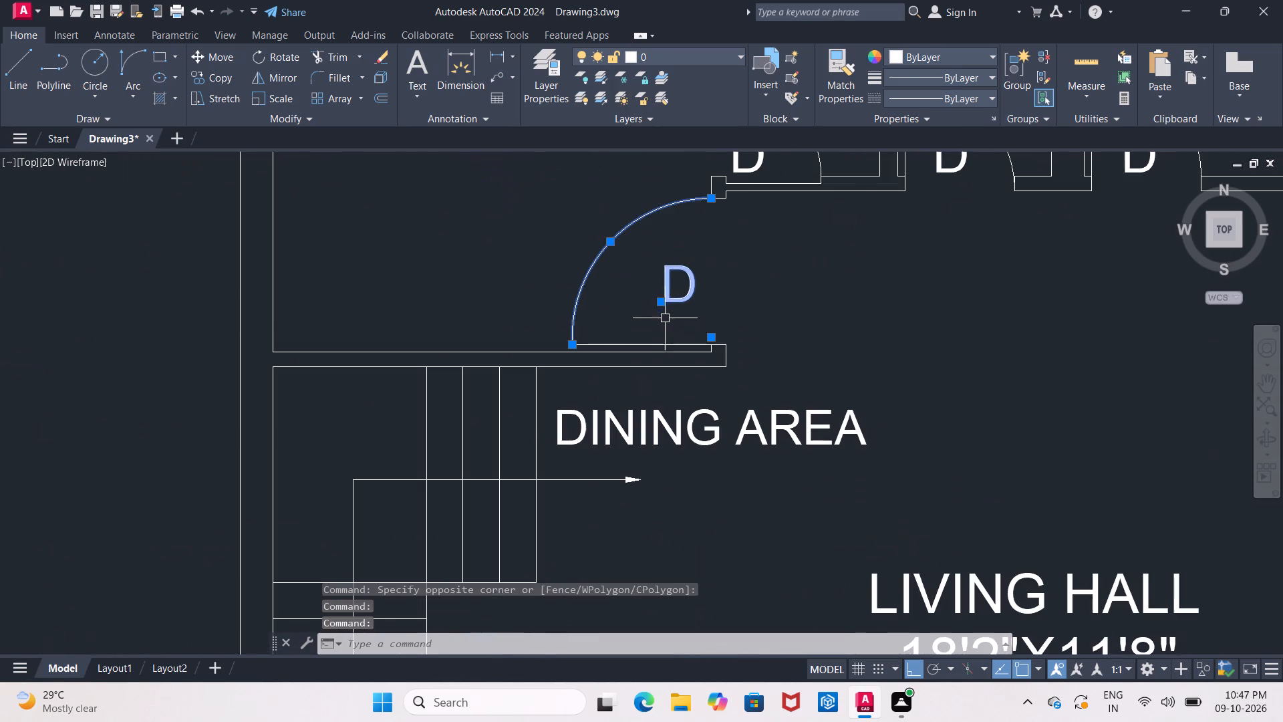
click(662, 343)
Add the left bath's D and V tags, its name and size text, and the O.T.S name and size to the selection.
scroll(652, 326, down, 2)
middle_drag(652, 326, 637, 332)
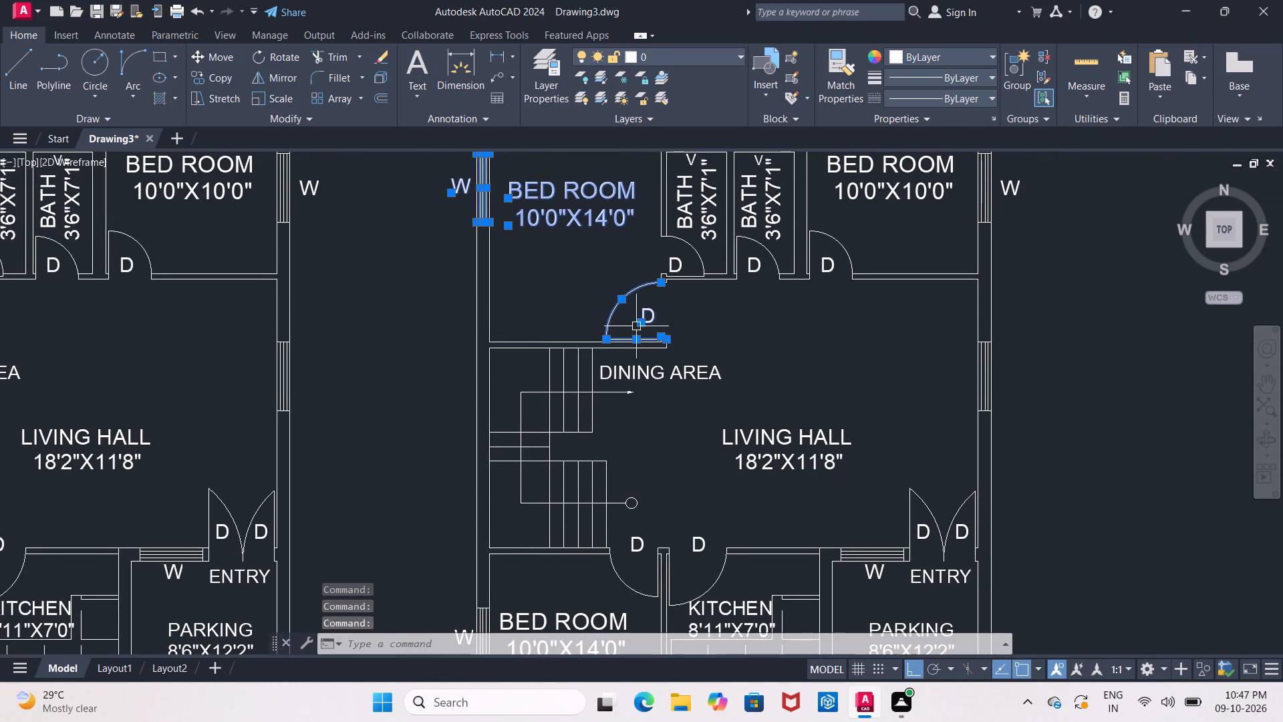
click(670, 261)
scroll(679, 257, up, 1)
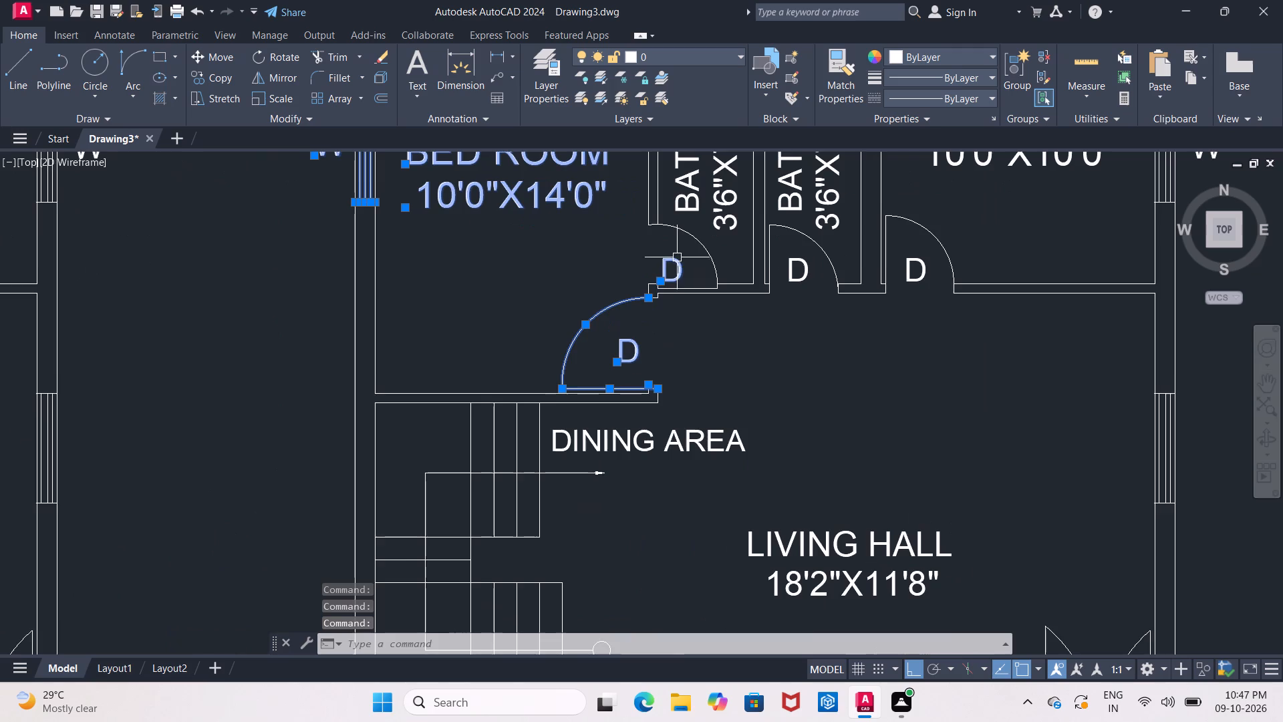
middle_drag(658, 293, 643, 325)
middle_drag(602, 275, 539, 358)
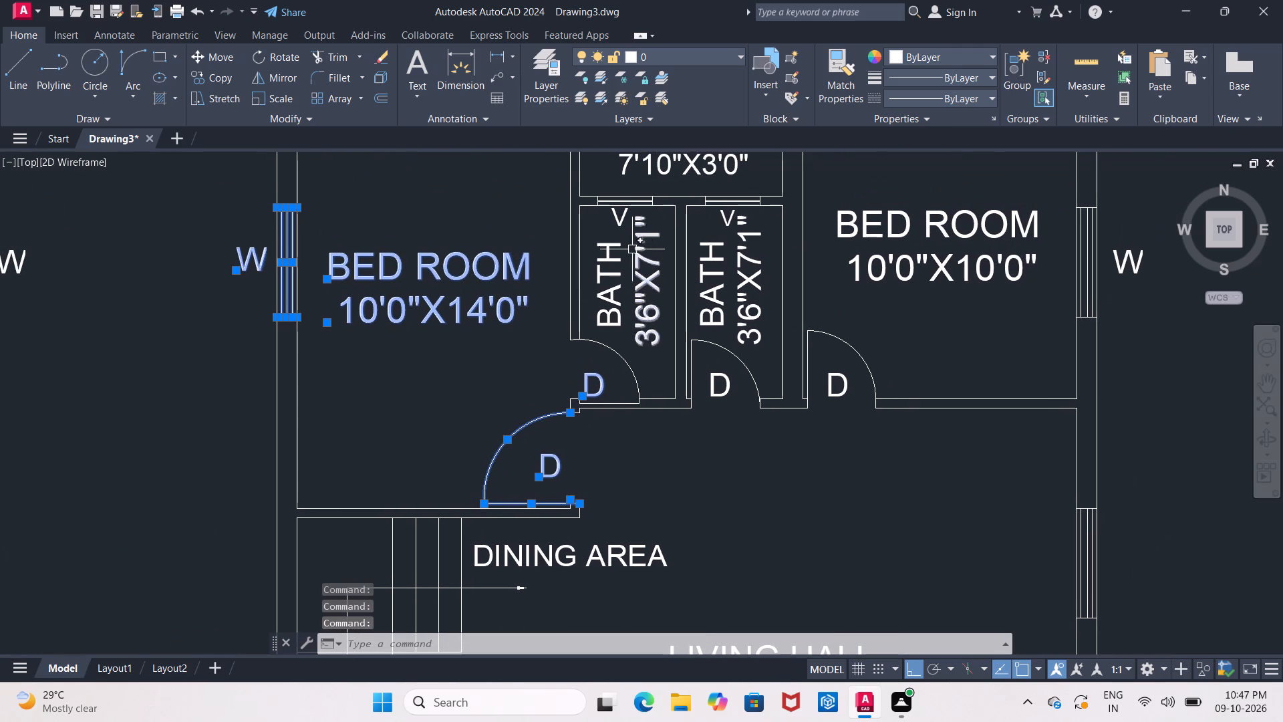
click(620, 221)
click(610, 258)
click(639, 261)
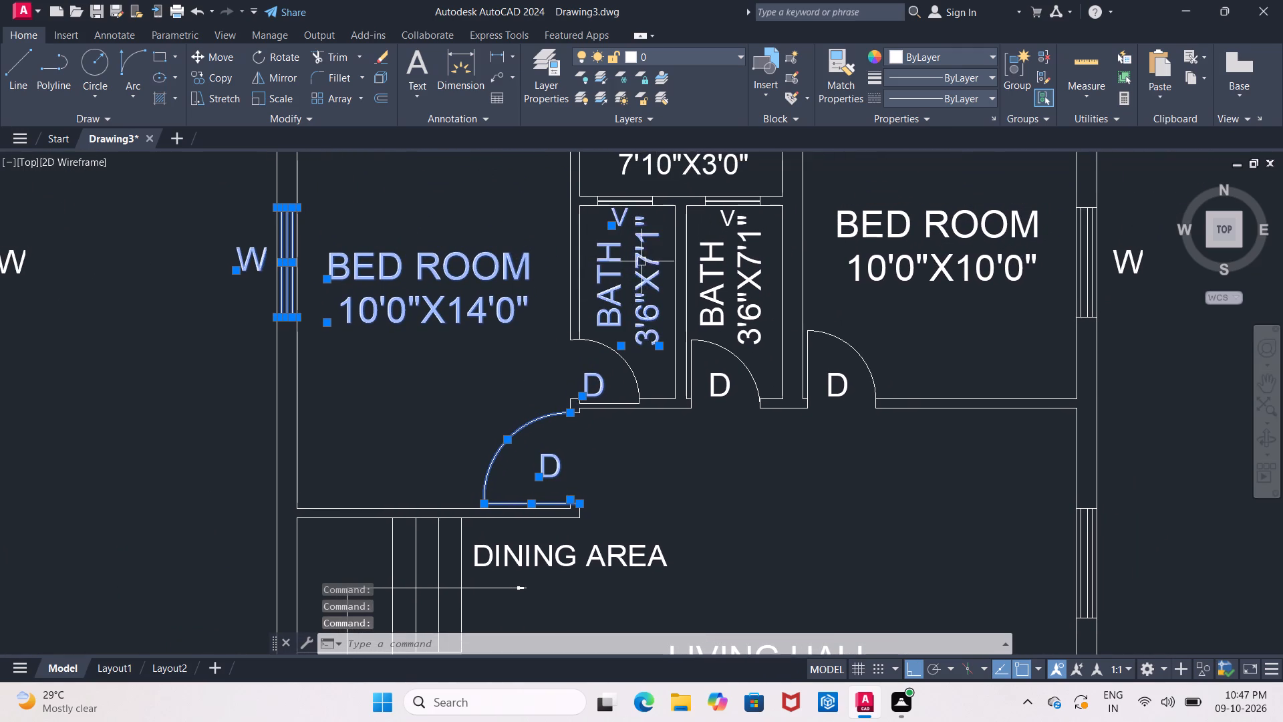
middle_drag(646, 263, 615, 376)
click(635, 239)
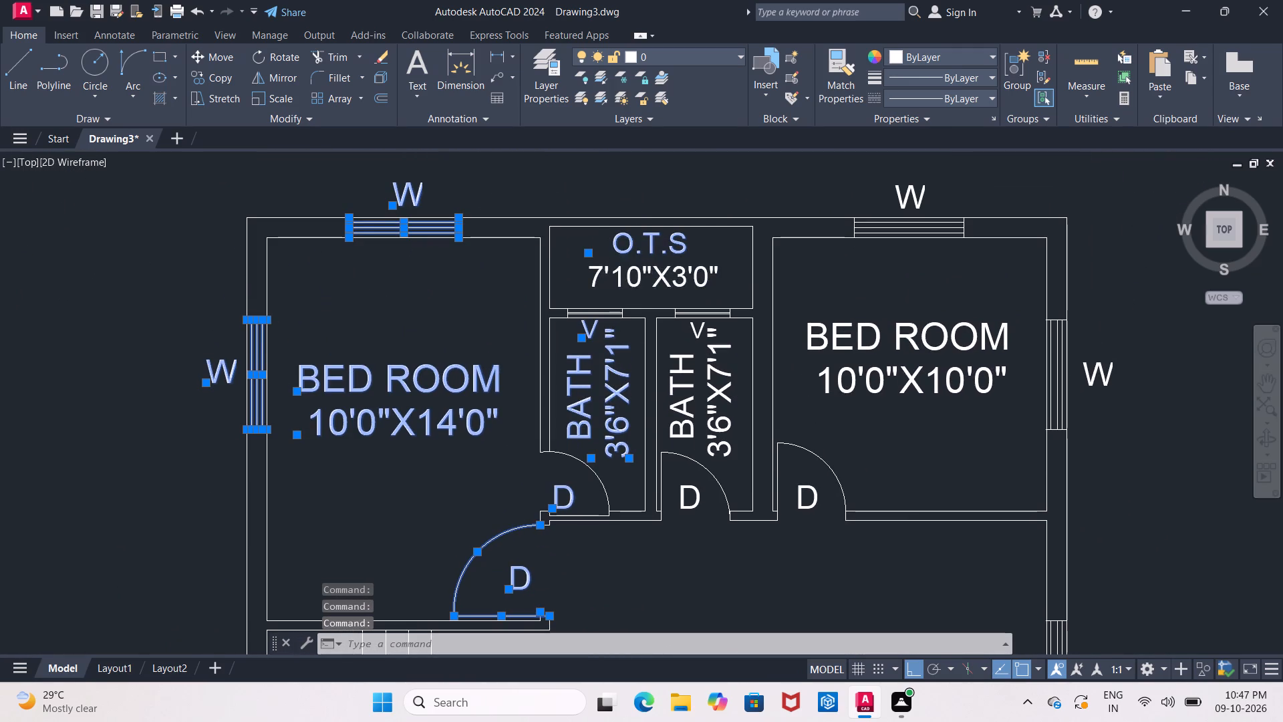
click(633, 275)
Add the right bath's V tag, name and size text, D tag and door, plus the left bath's door swing, to the selection.
click(698, 328)
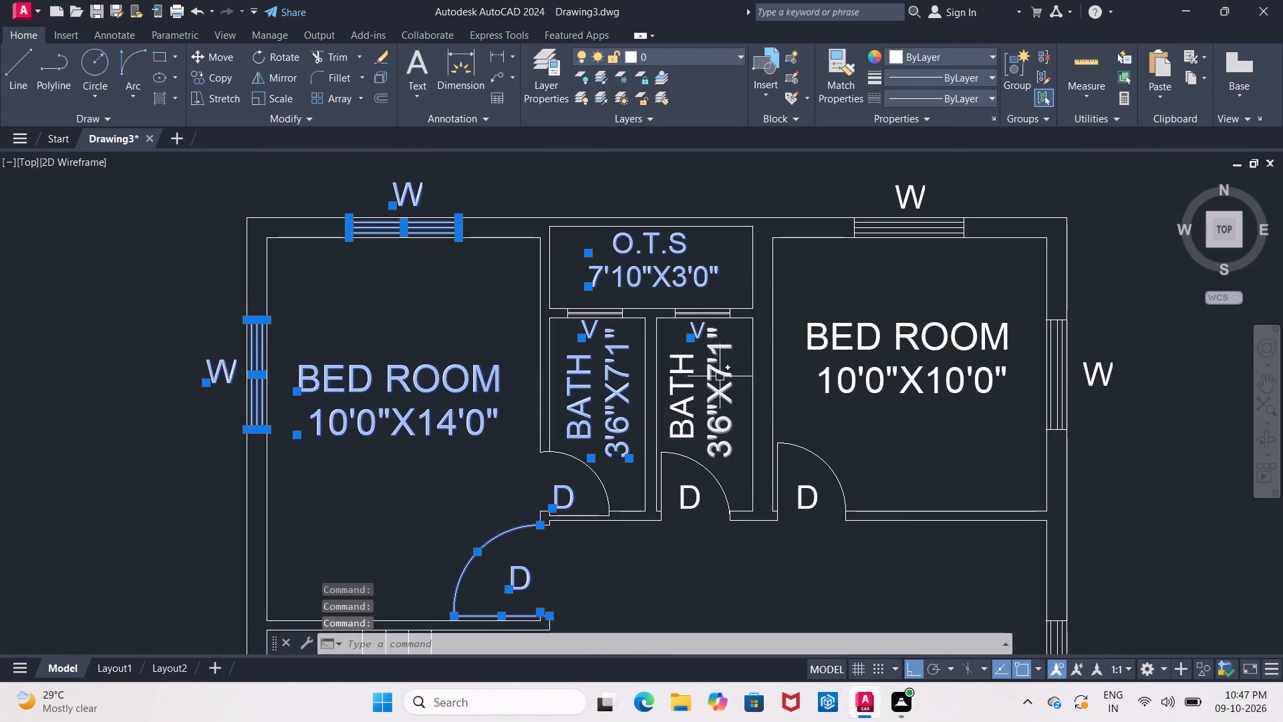
click(720, 376)
click(680, 374)
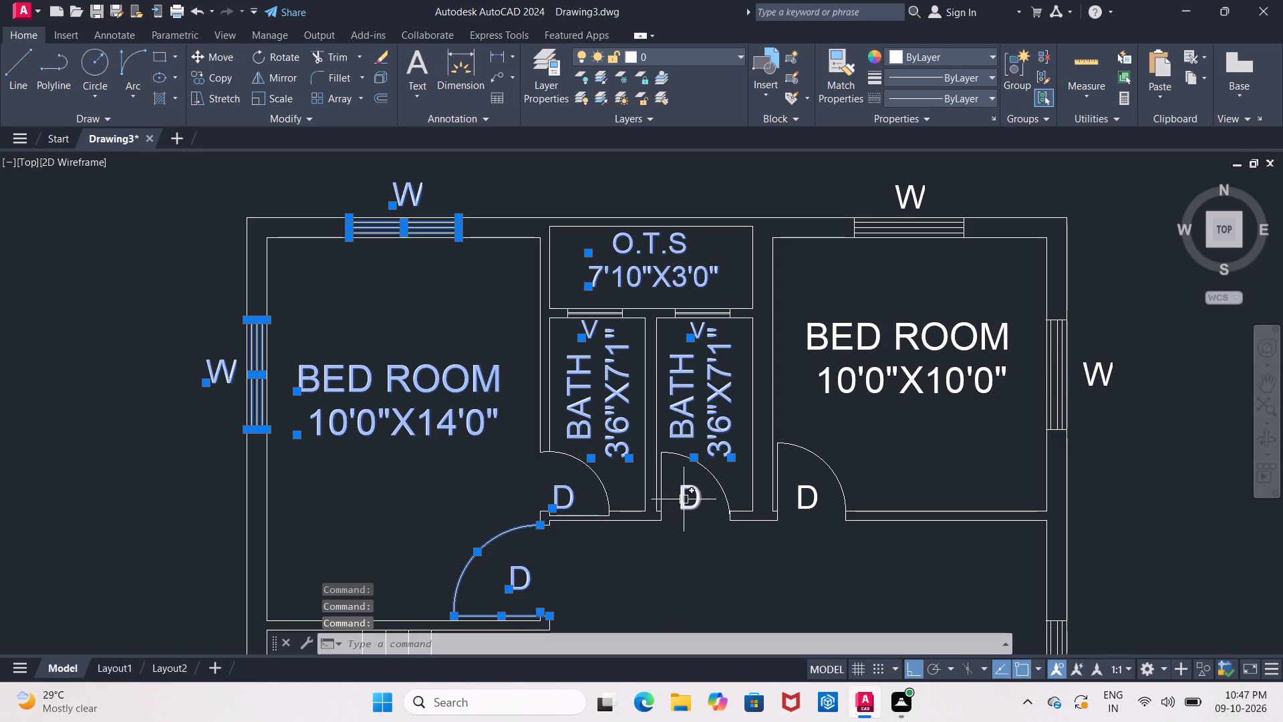
click(684, 499)
click(663, 475)
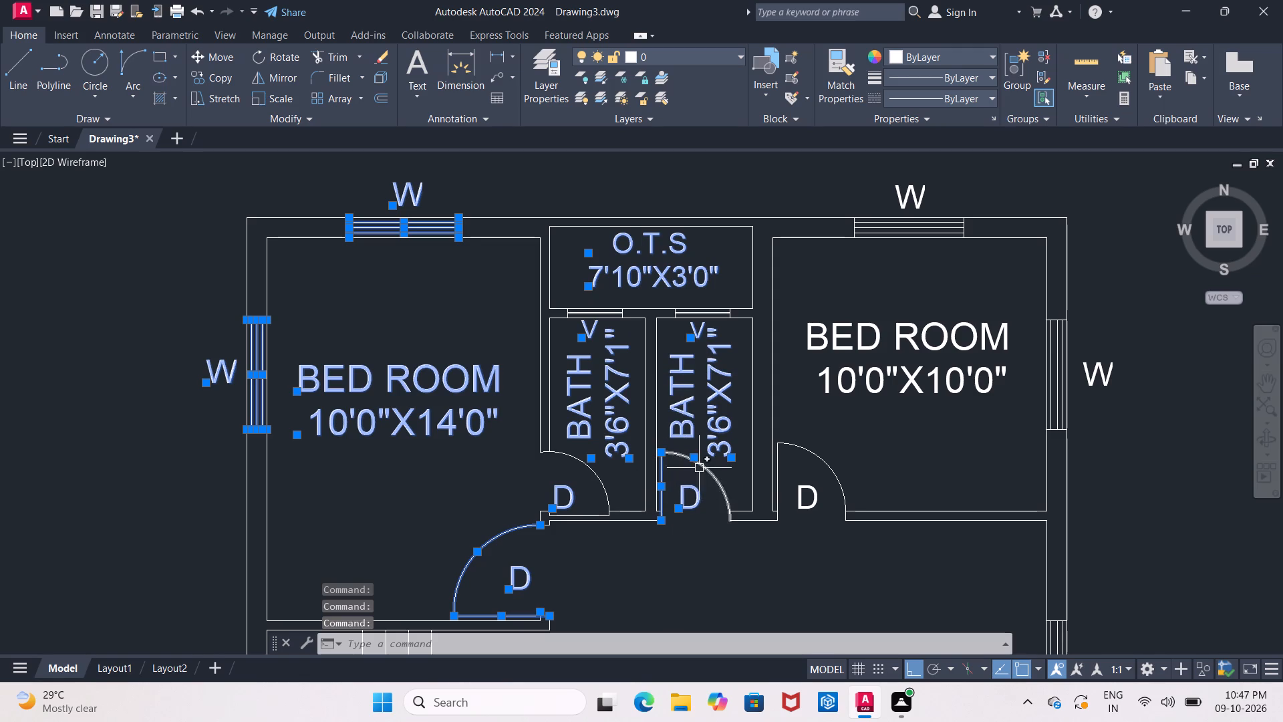
click(726, 493)
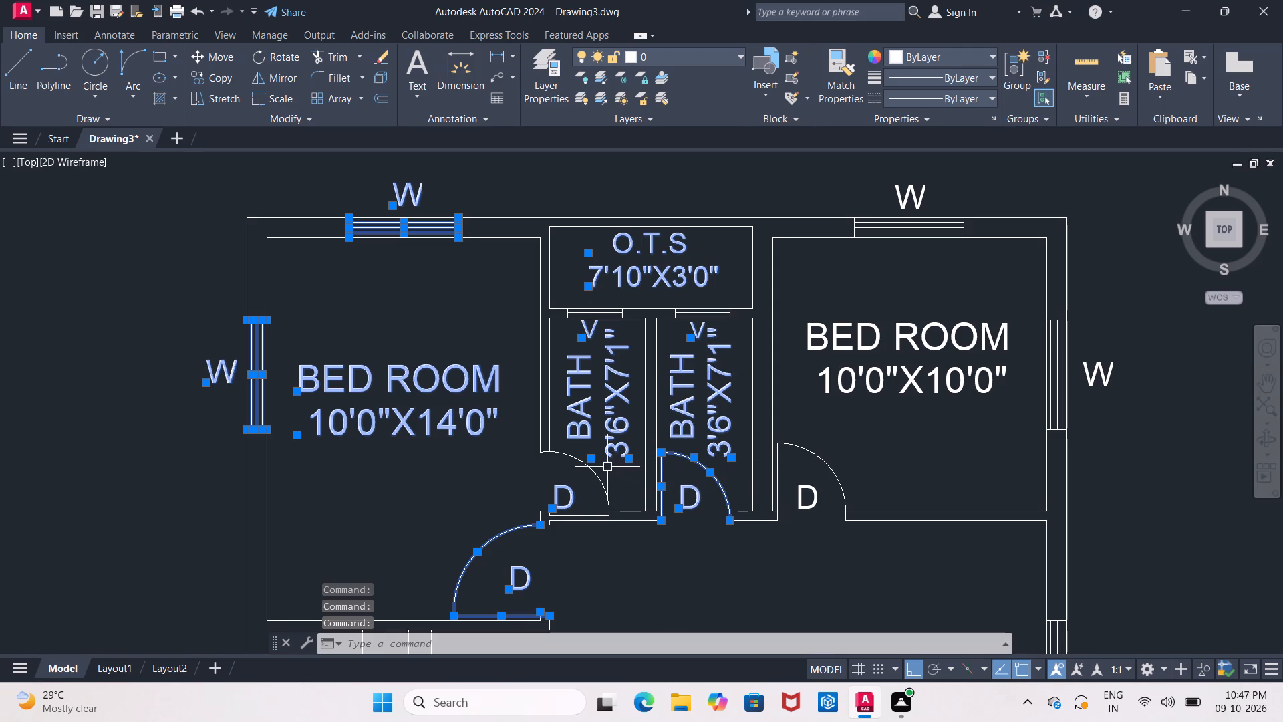
click(599, 477)
Add the upper-right bedroom's door with its D tag and the BED ROOM 10'0"X10'0" label to the selection.
scroll(599, 497, up, 1)
middle_drag(599, 497, 501, 358)
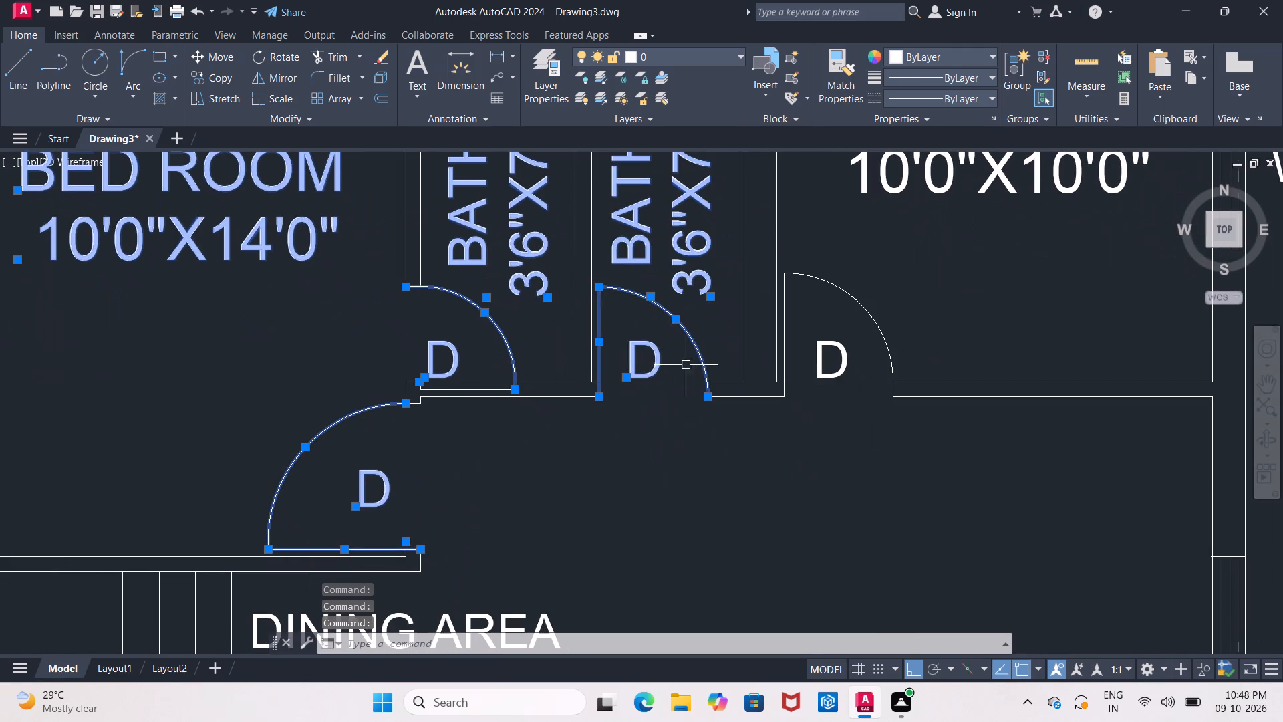
click(839, 374)
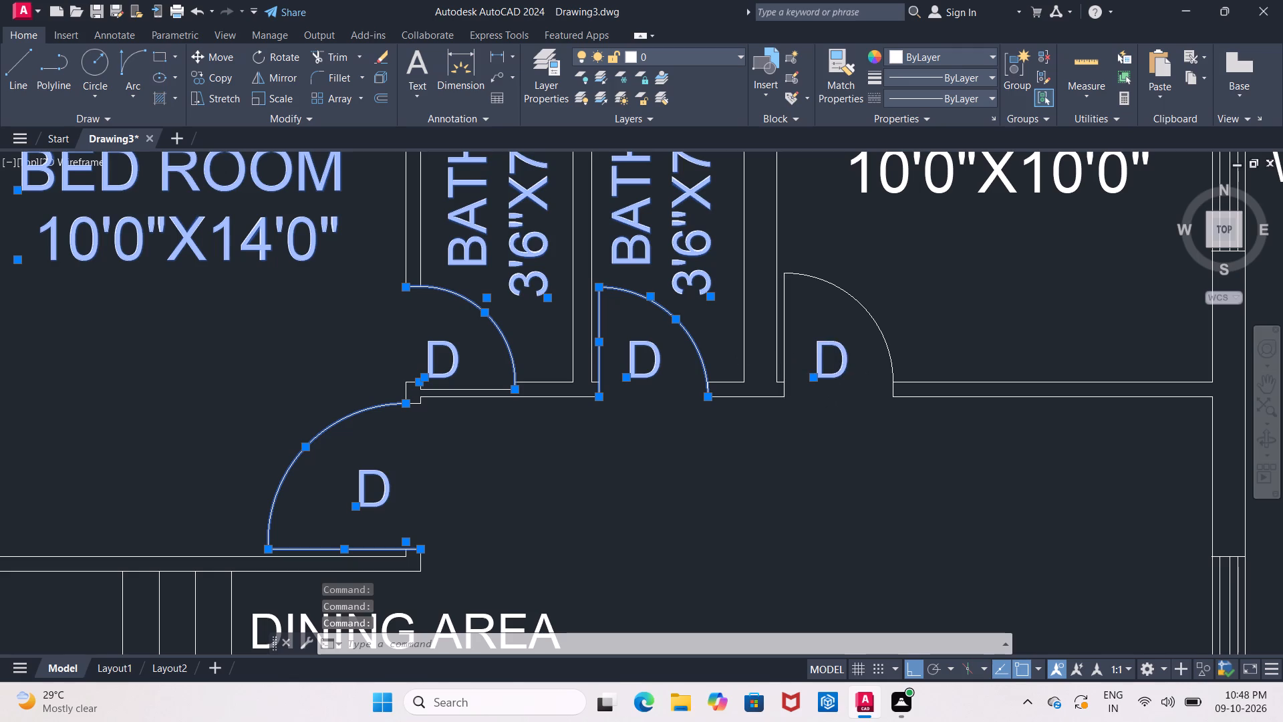
click(783, 366)
click(849, 295)
scroll(849, 300, down, 2)
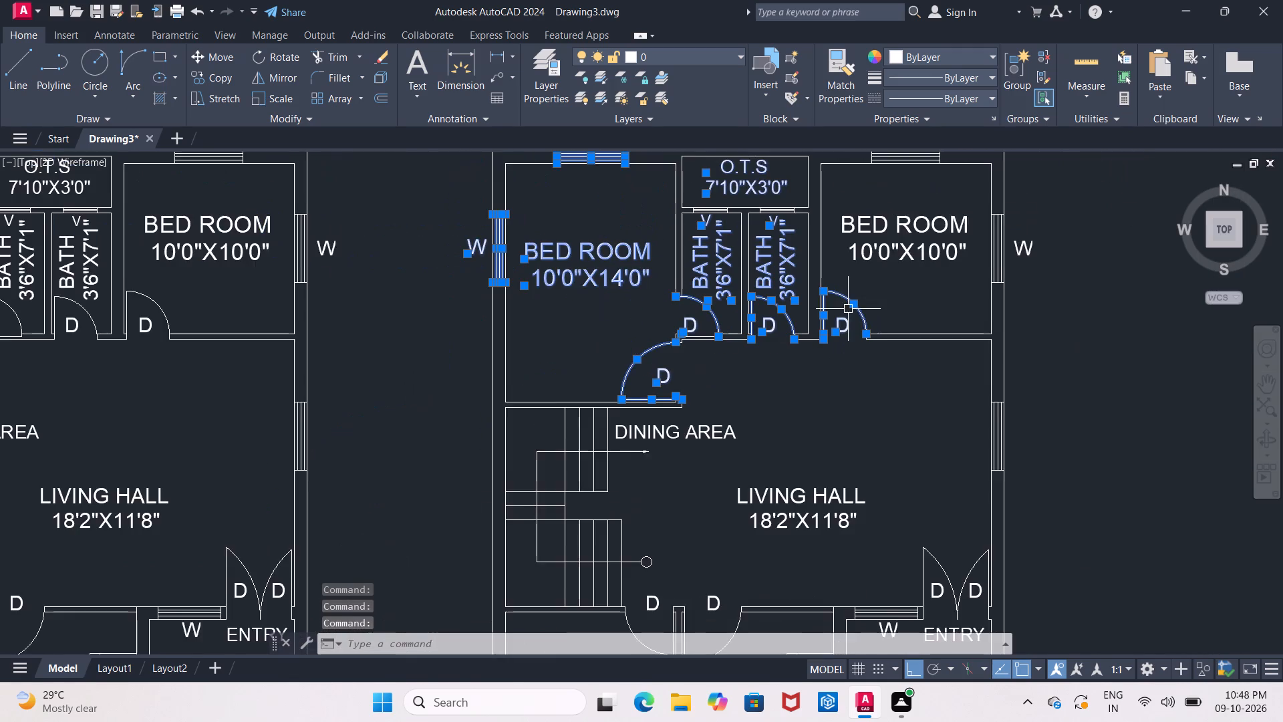
middle_drag(848, 309, 806, 370)
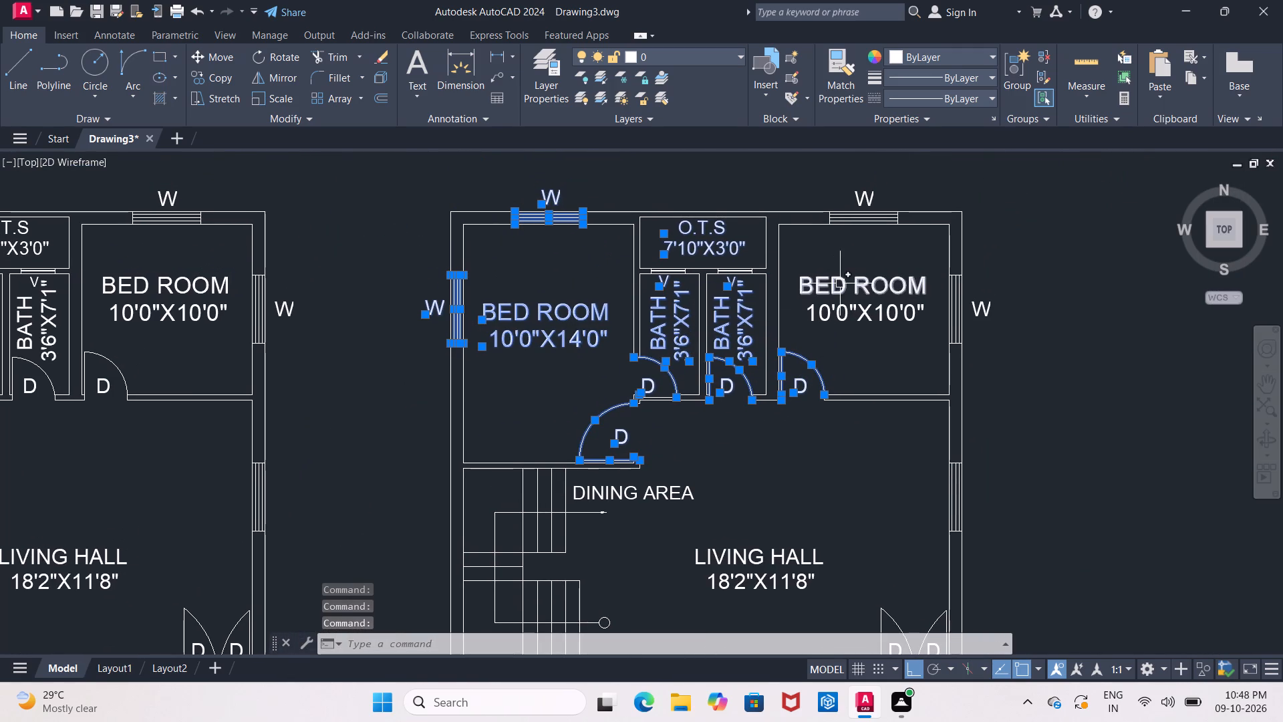
click(840, 283)
click(861, 308)
Add the upper-right bedroom's top and right wall windows with their W tags to the selection.
click(801, 172)
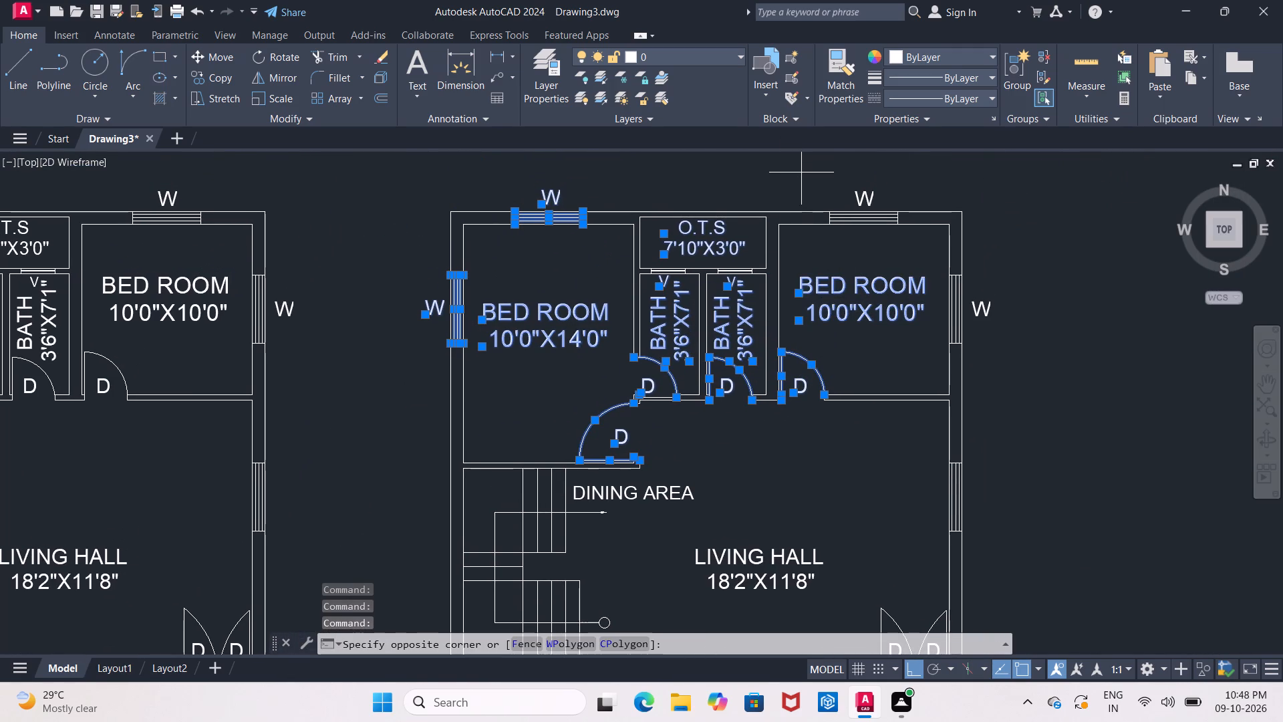
click(901, 253)
middle_drag(899, 253, 828, 237)
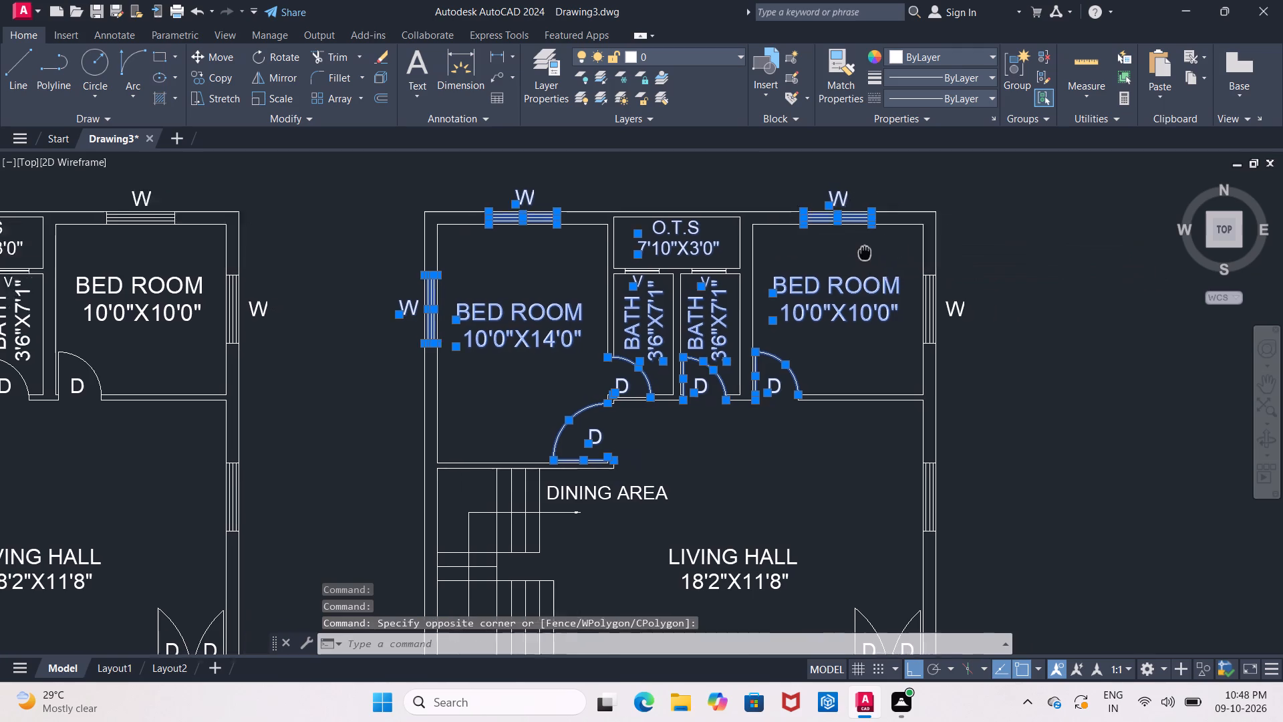
middle_drag(828, 237, 678, 152)
scroll(720, 185, up, 1)
middle_drag(720, 188, 726, 265)
click(861, 232)
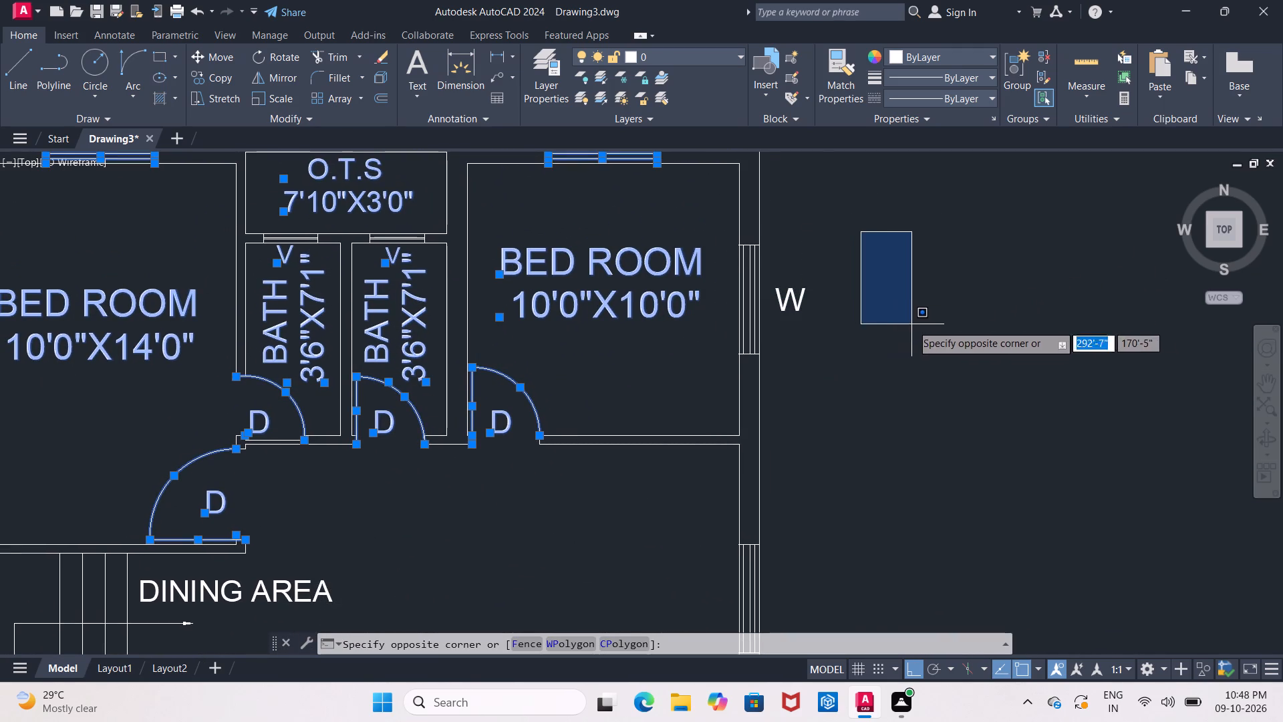
click(964, 322)
click(715, 232)
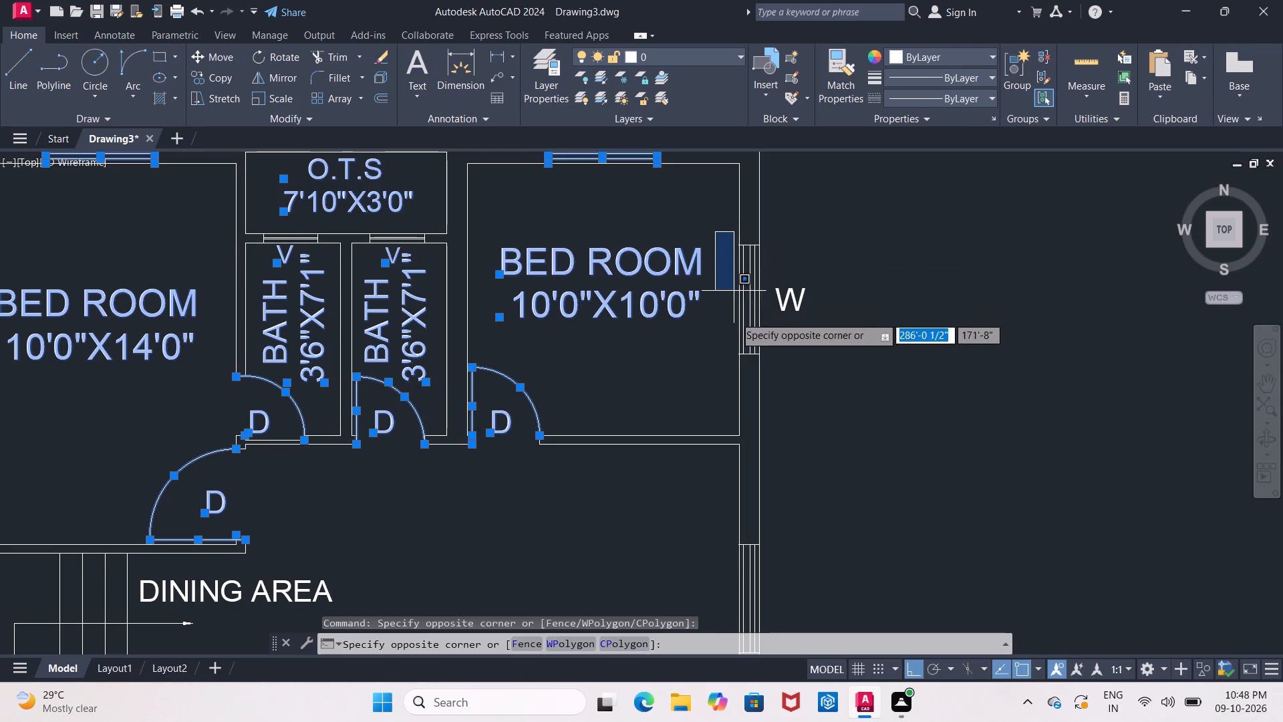
click(813, 368)
Add the DINING AREA label and the whole stair direction line, including its arrow and start circle, to the selection.
scroll(814, 366, down, 2)
middle_drag(805, 339, 786, 272)
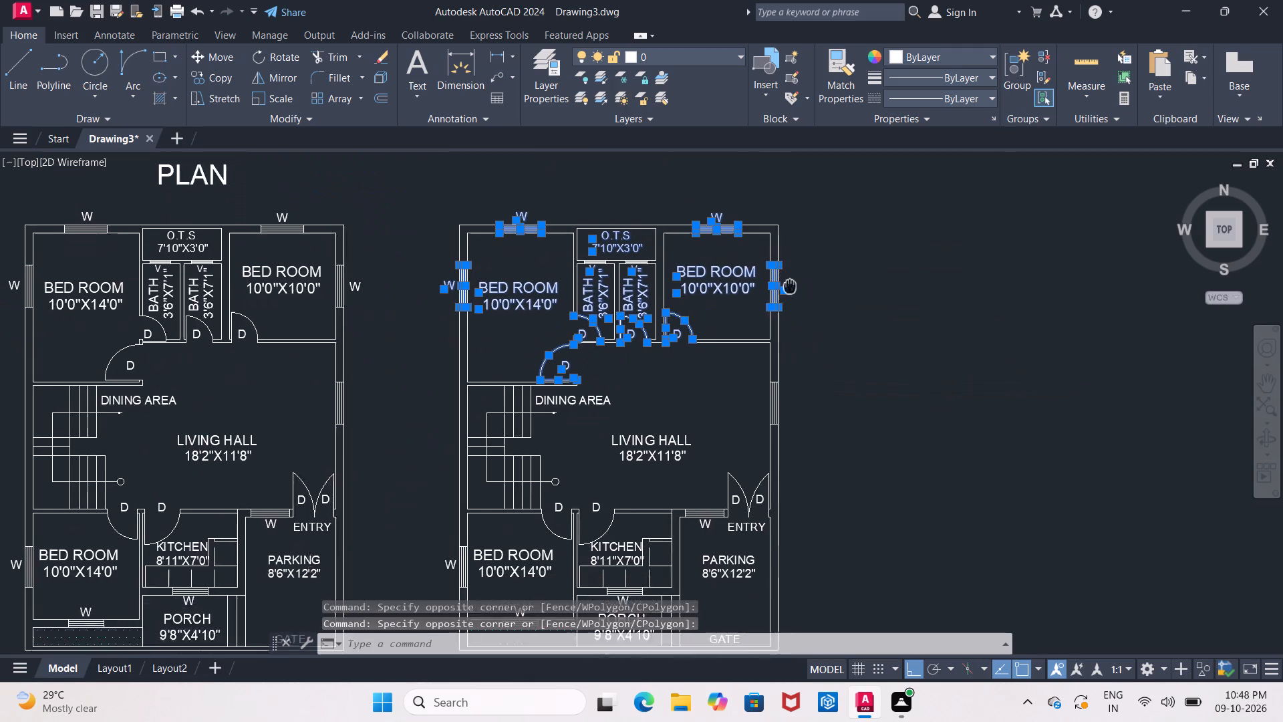
middle_drag(786, 272, 774, 235)
click(569, 354)
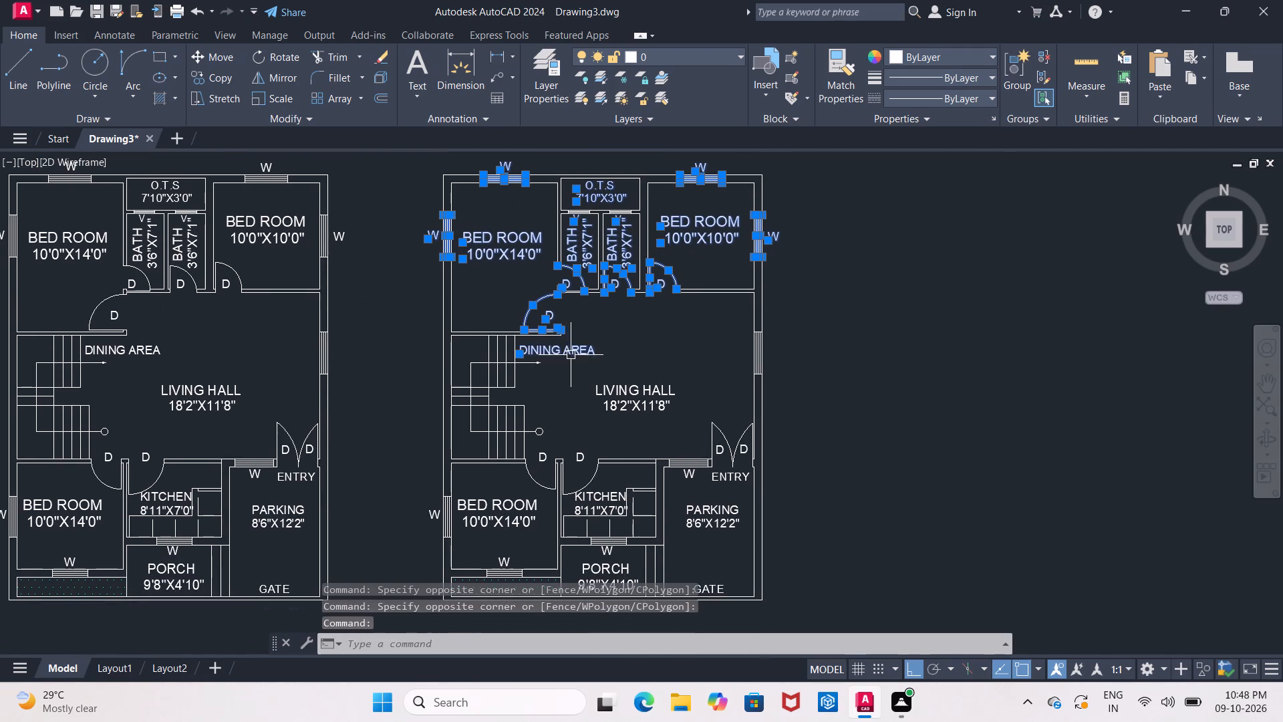
click(538, 360)
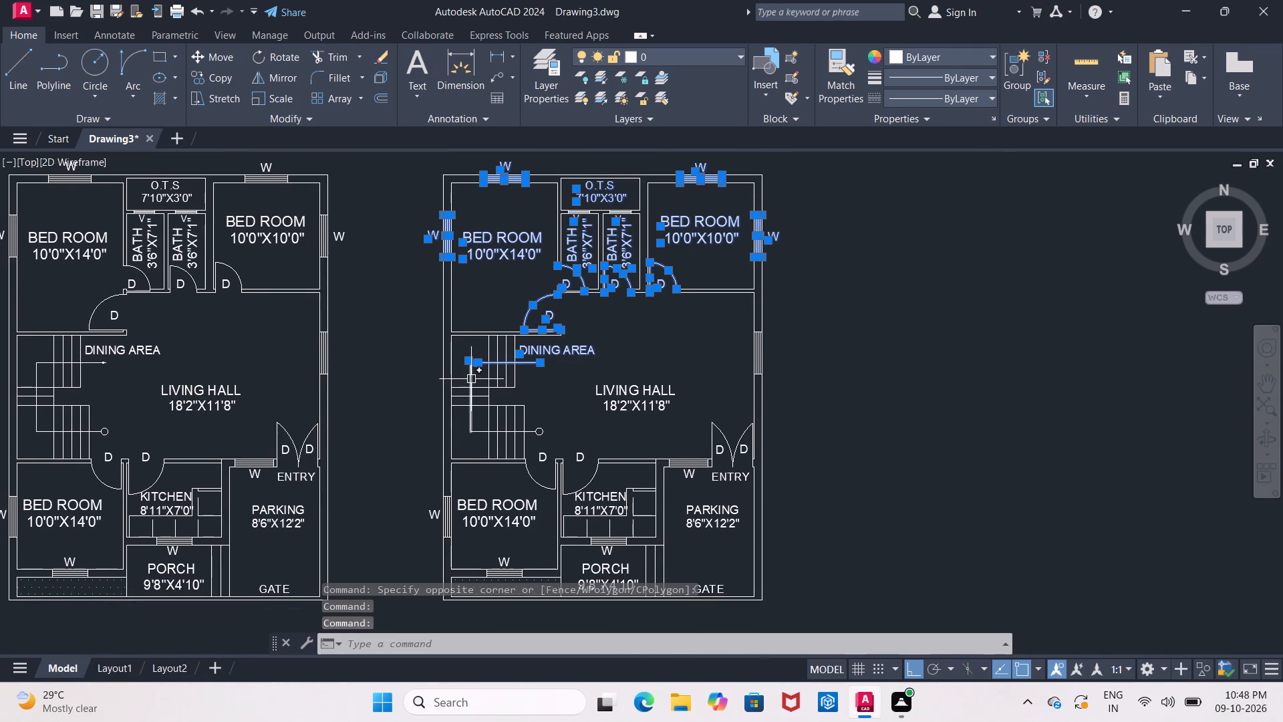
click(473, 378)
scroll(488, 413, up, 2)
middle_drag(488, 408, 497, 361)
click(482, 412)
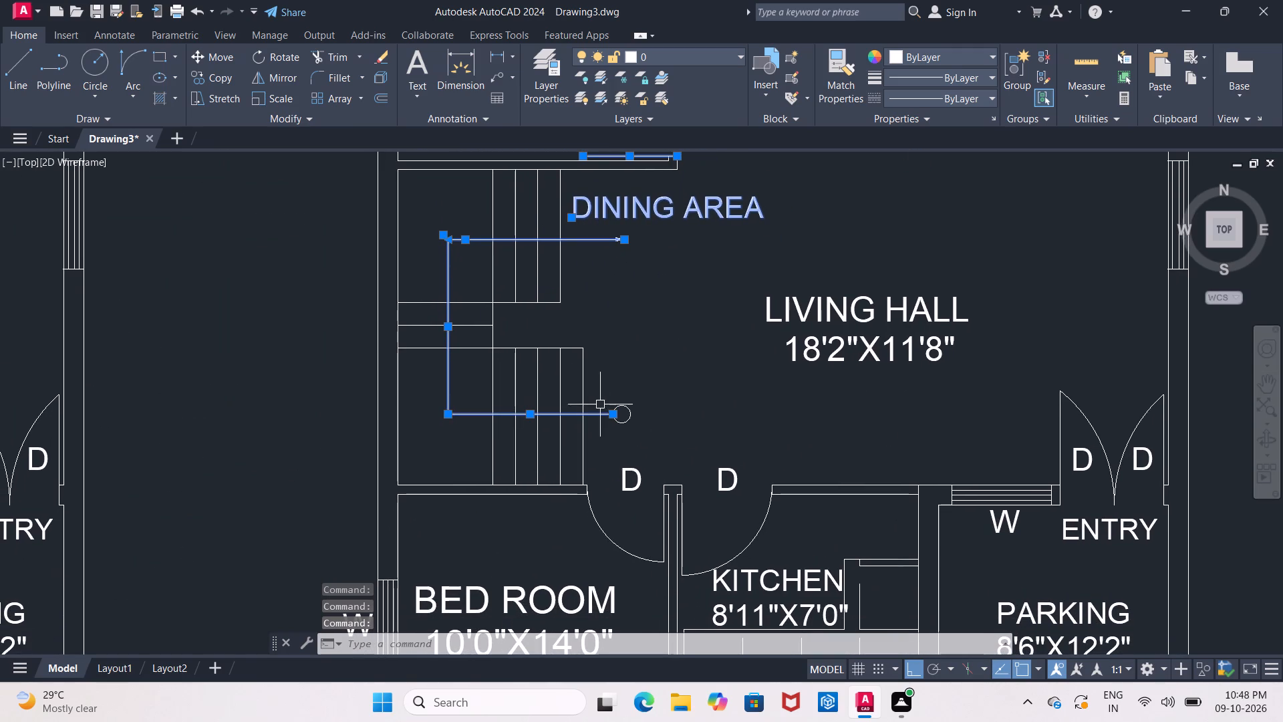
click(621, 408)
Add the LIVING HALL name and size text and the living hall's right wall window to the selection.
scroll(670, 400, down, 1)
middle_drag(671, 400, 671, 384)
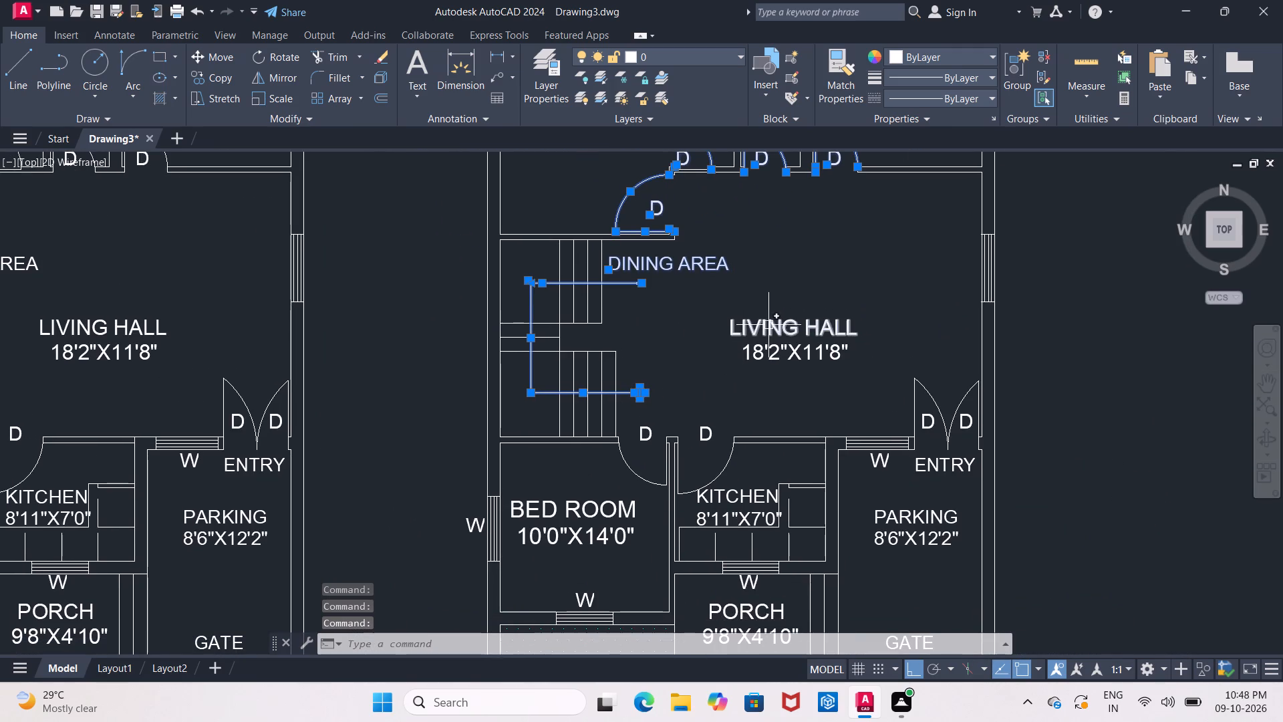
click(768, 325)
click(782, 360)
middle_drag(774, 360, 570, 378)
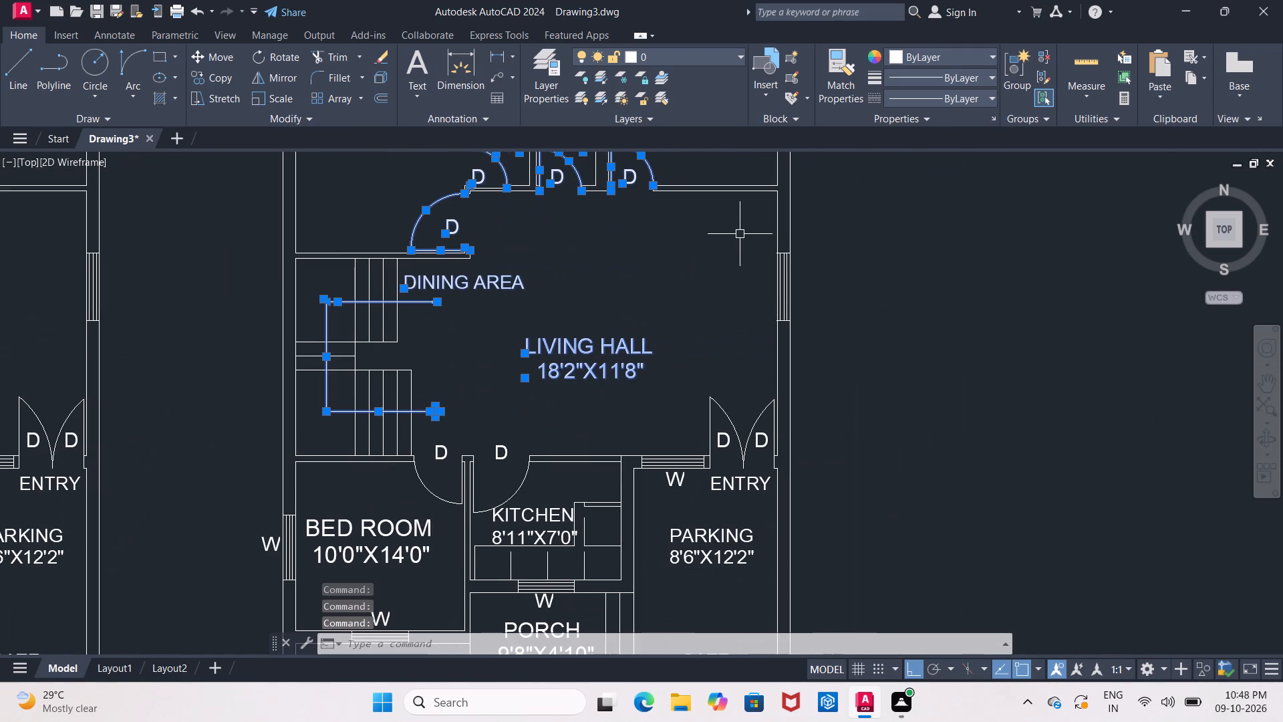
click(740, 234)
click(830, 345)
Add the lower bedroom's and kitchen's doors, including their leaf lines and D tags, to the selection.
scroll(828, 343, down, 2)
middle_drag(823, 338, 790, 285)
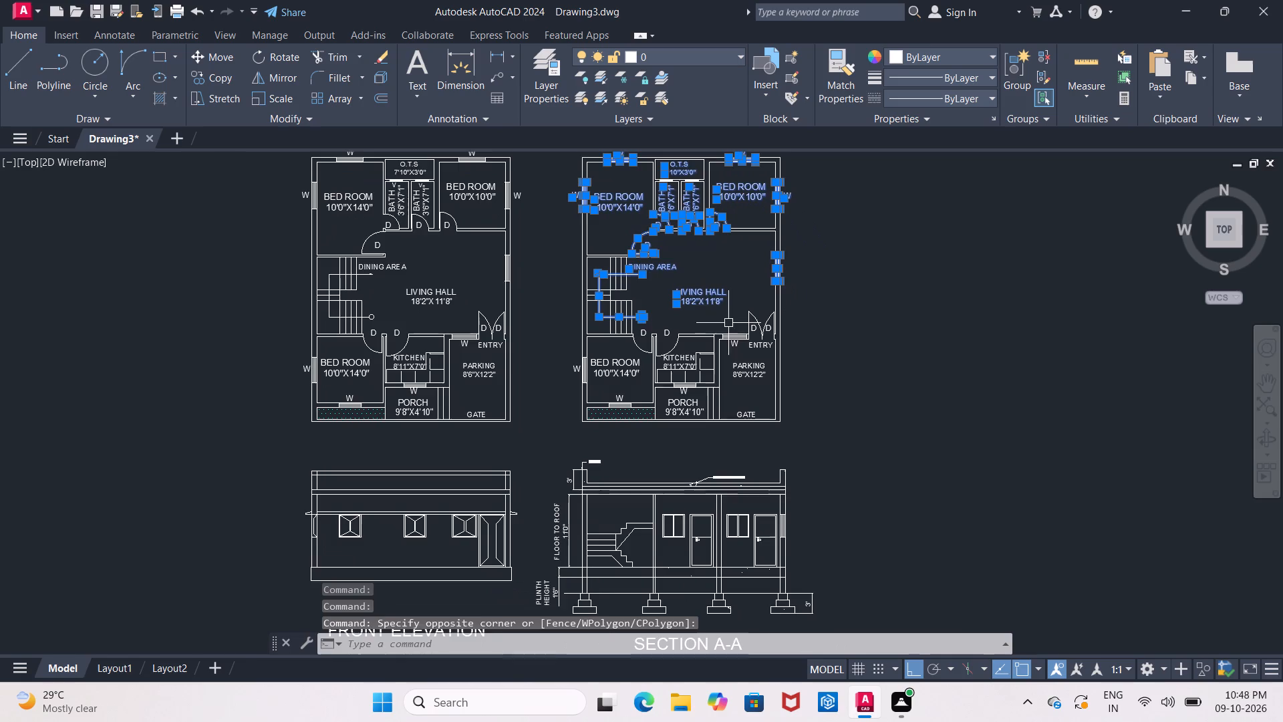
scroll(728, 323, up, 1)
middle_drag(728, 322, 741, 285)
click(603, 301)
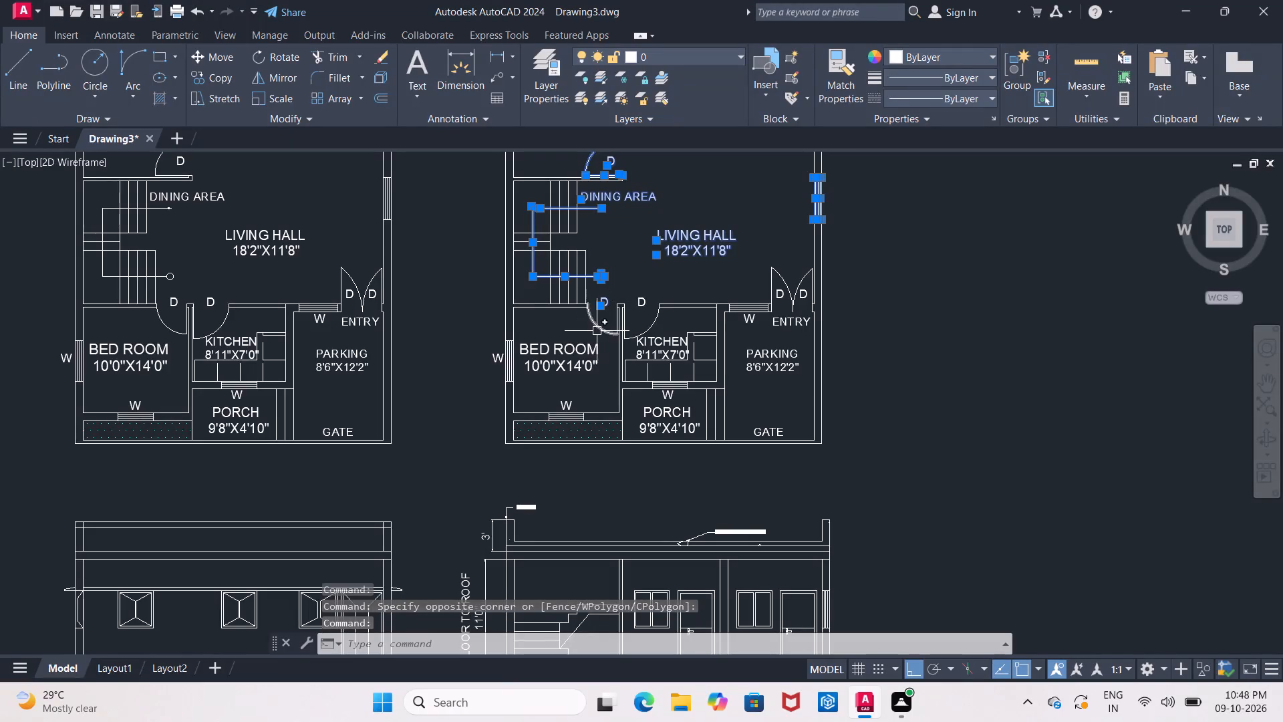
click(595, 332)
click(644, 304)
click(646, 324)
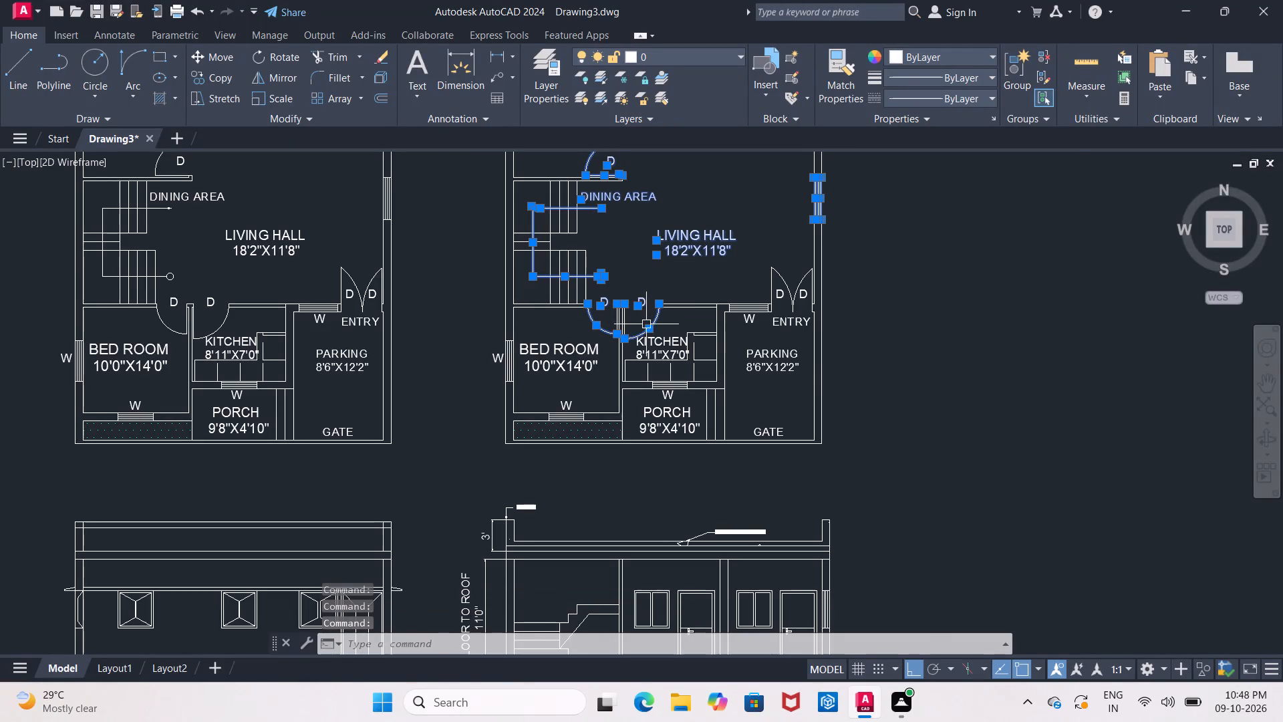
scroll(639, 326, up, 2)
middle_click(638, 325)
scroll(603, 310, up, 2)
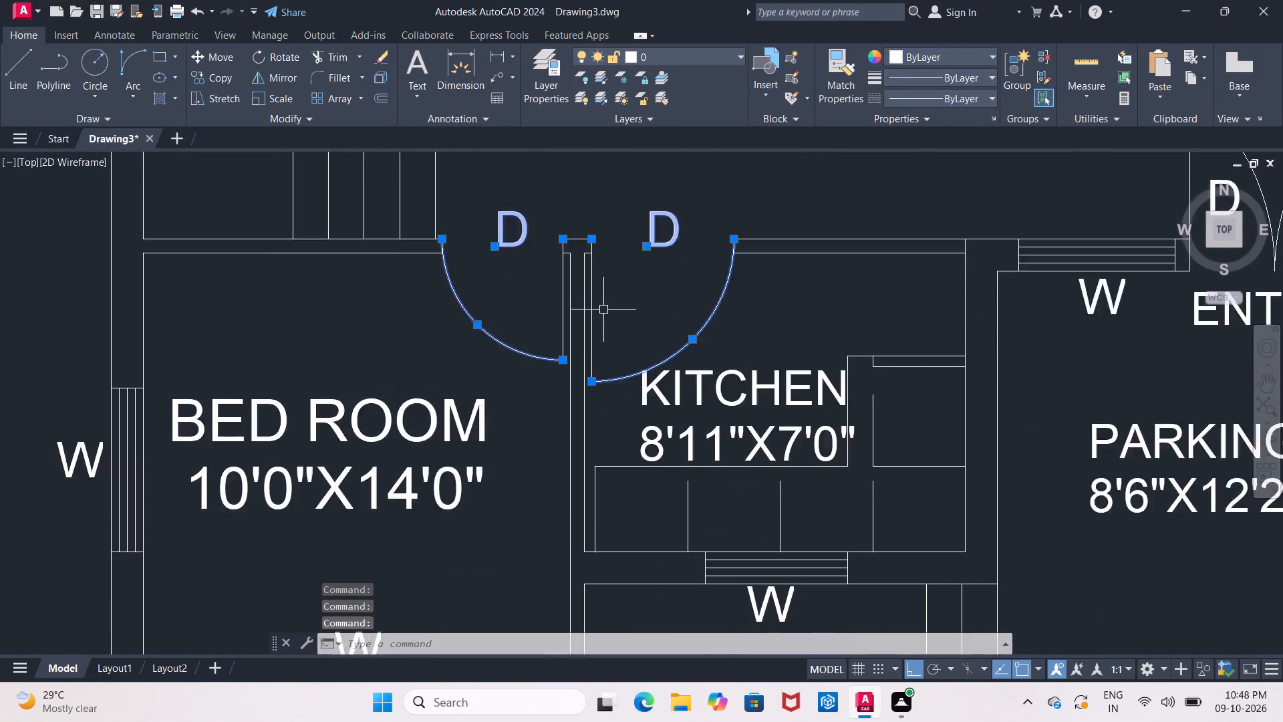
click(585, 318)
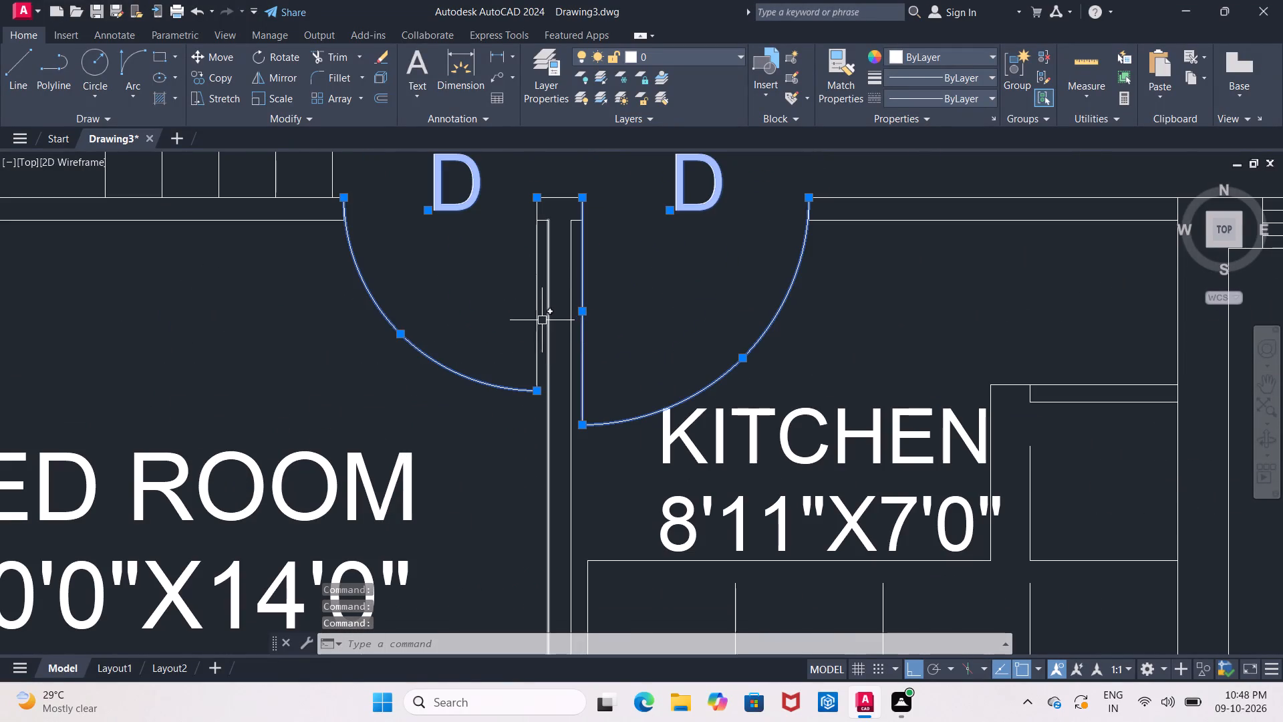
click(537, 321)
Add the lower bedroom's BED ROOM 10'0"X14'0" label and its left and bottom wall windows with their W tags to the selection.
scroll(539, 319, down, 2)
middle_drag(540, 311, 583, 257)
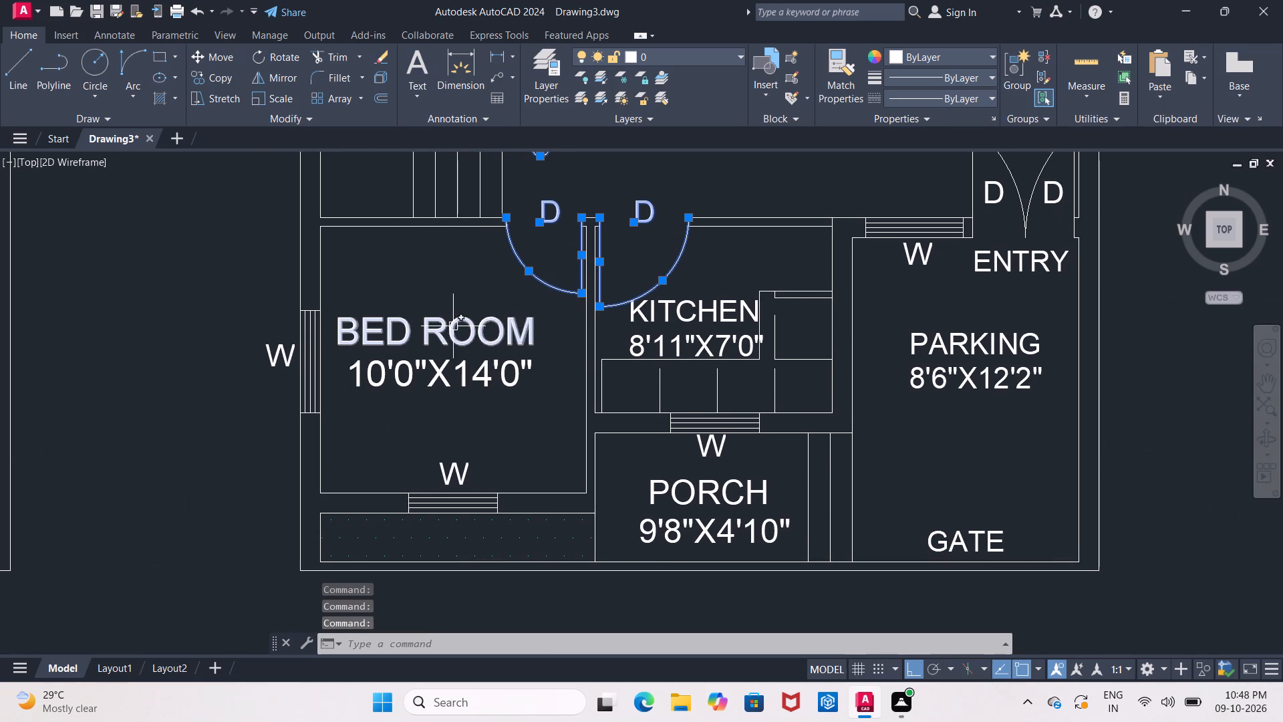
click(453, 327)
click(460, 362)
click(217, 284)
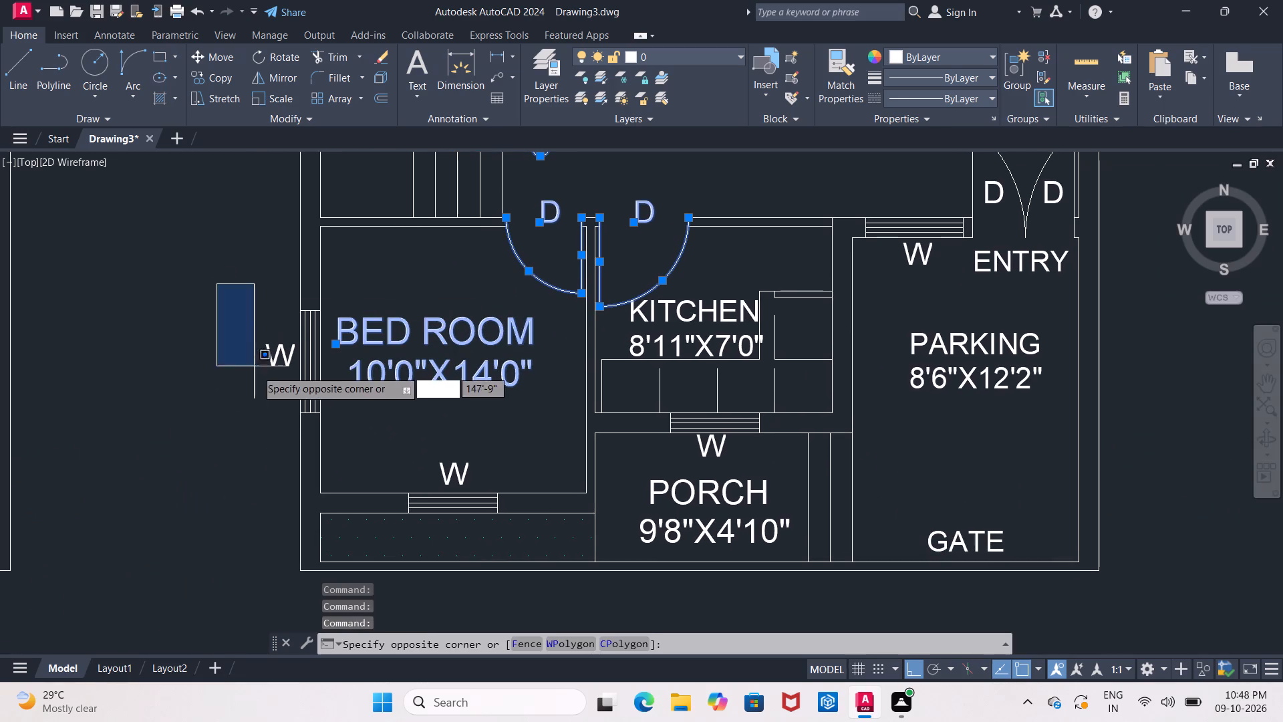
click(360, 430)
middle_drag(402, 438, 411, 358)
drag(404, 359, 406, 371)
click(530, 443)
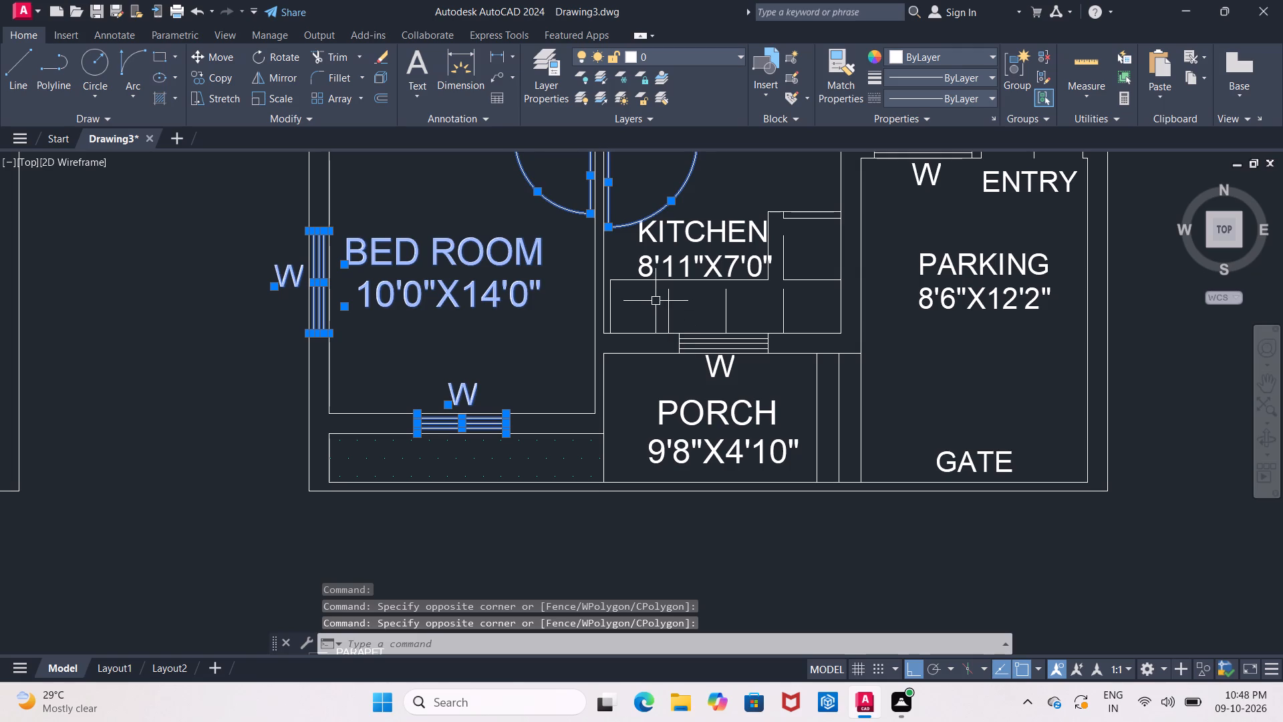
Add the KITCHEN 8'11"X7'0" label and the kitchen's counter and divider lines to the selection.
middle_drag(658, 301, 580, 331)
click(601, 263)
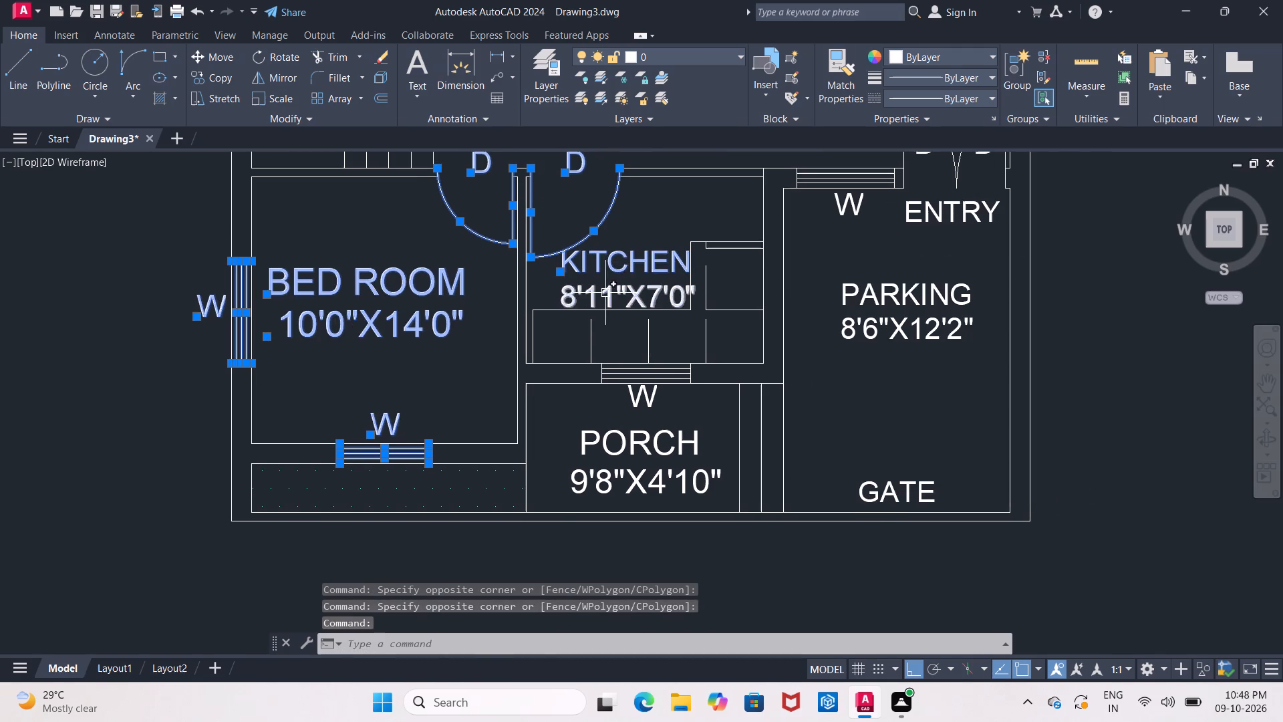
click(605, 293)
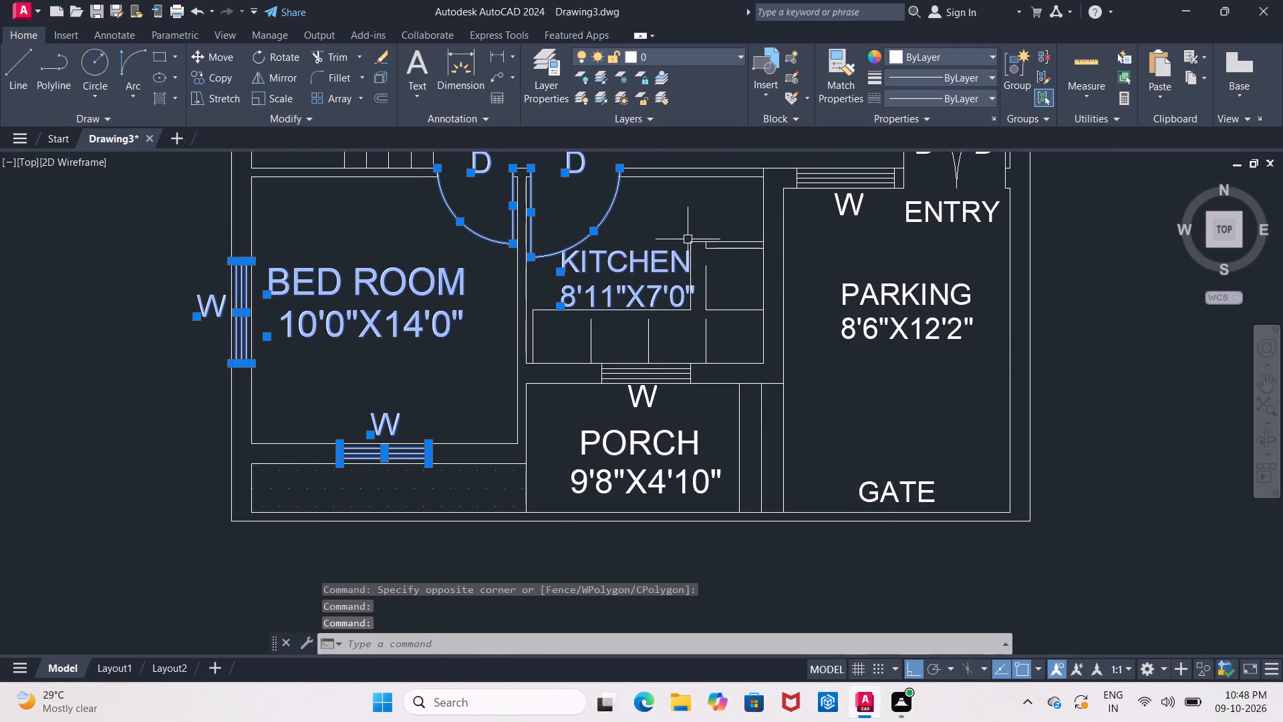
click(700, 239)
click(716, 249)
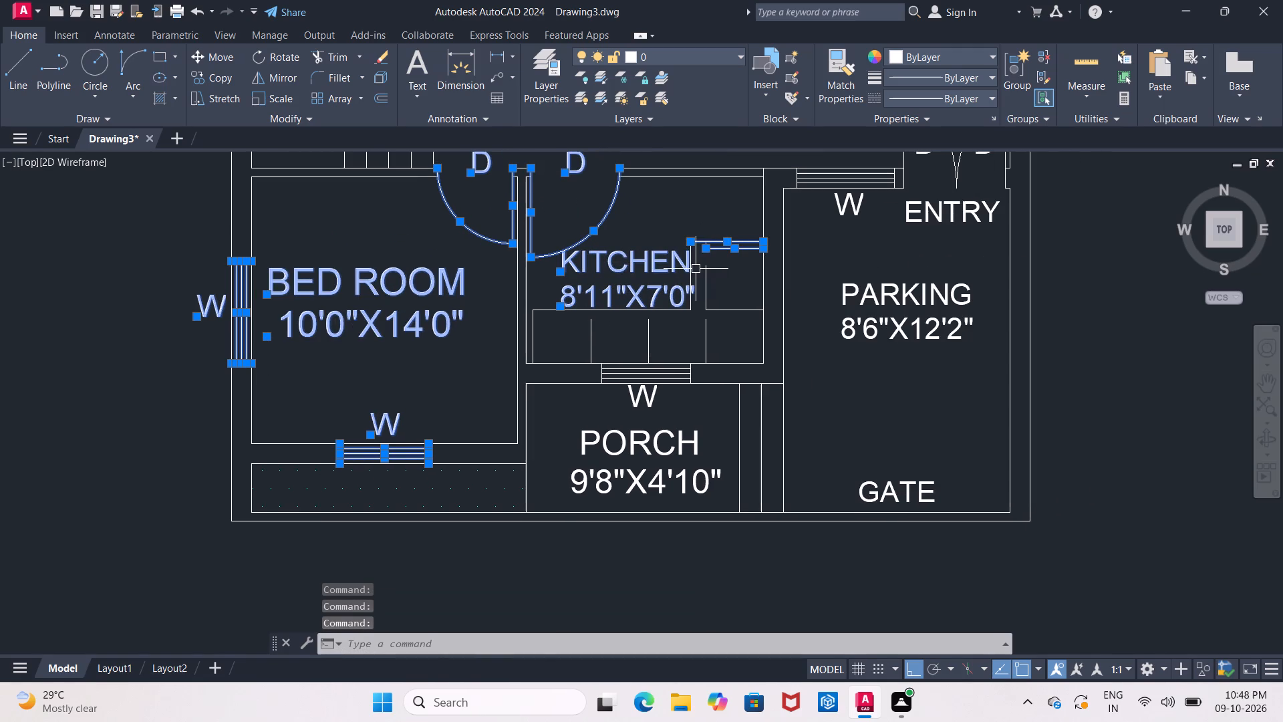
click(691, 269)
click(708, 281)
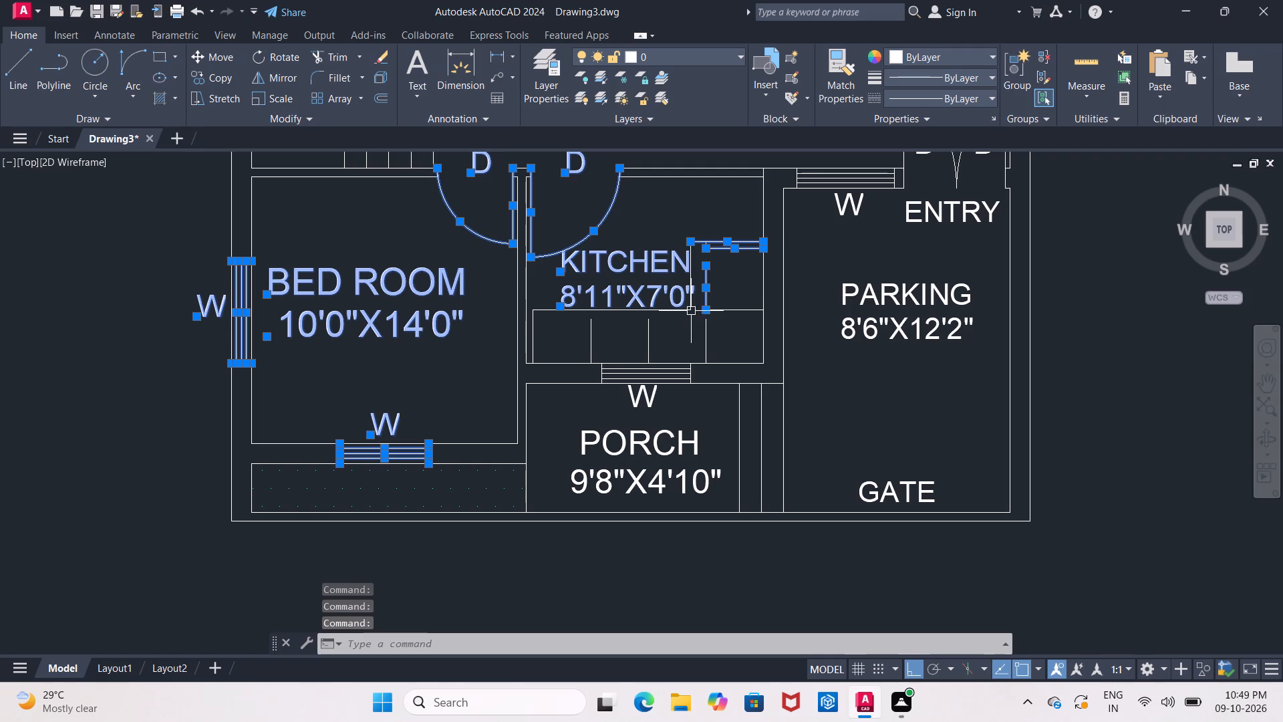
click(691, 310)
click(674, 312)
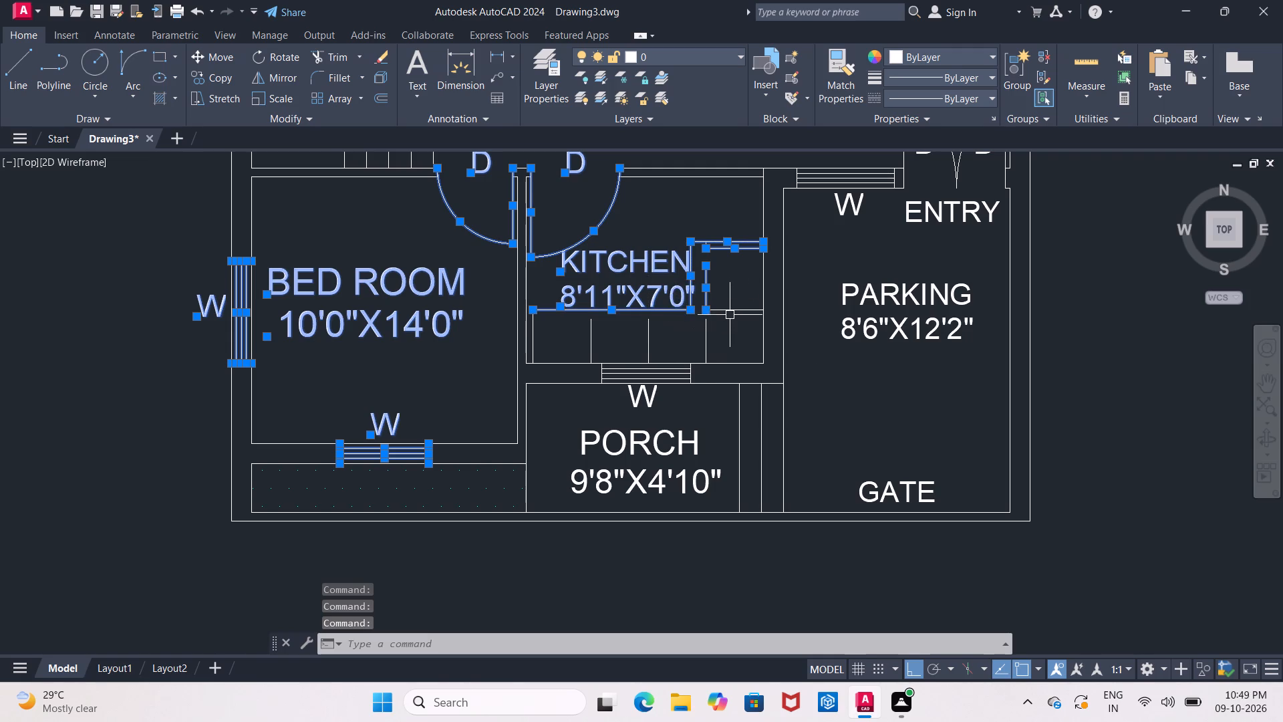
click(731, 312)
click(706, 336)
click(646, 344)
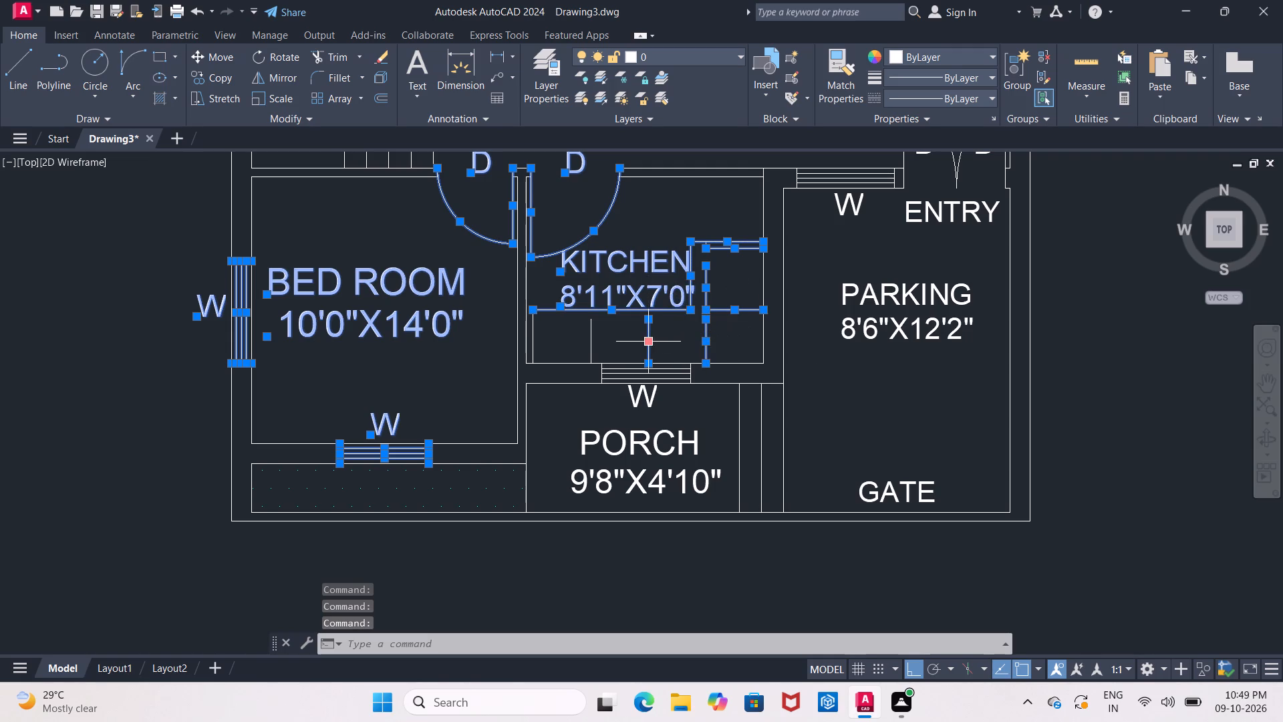
click(590, 349)
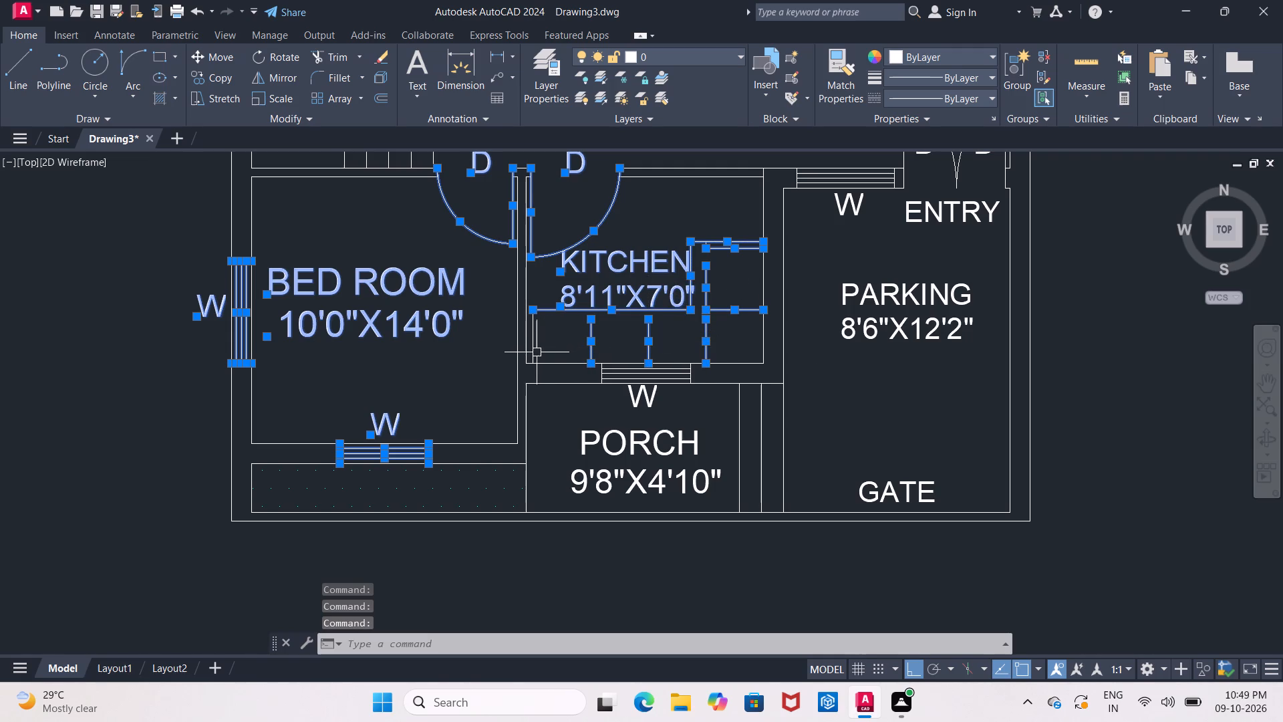
click(535, 354)
Add the kitchen's bottom wall window and its W tag above the porch to the selection.
scroll(613, 362, up, 1)
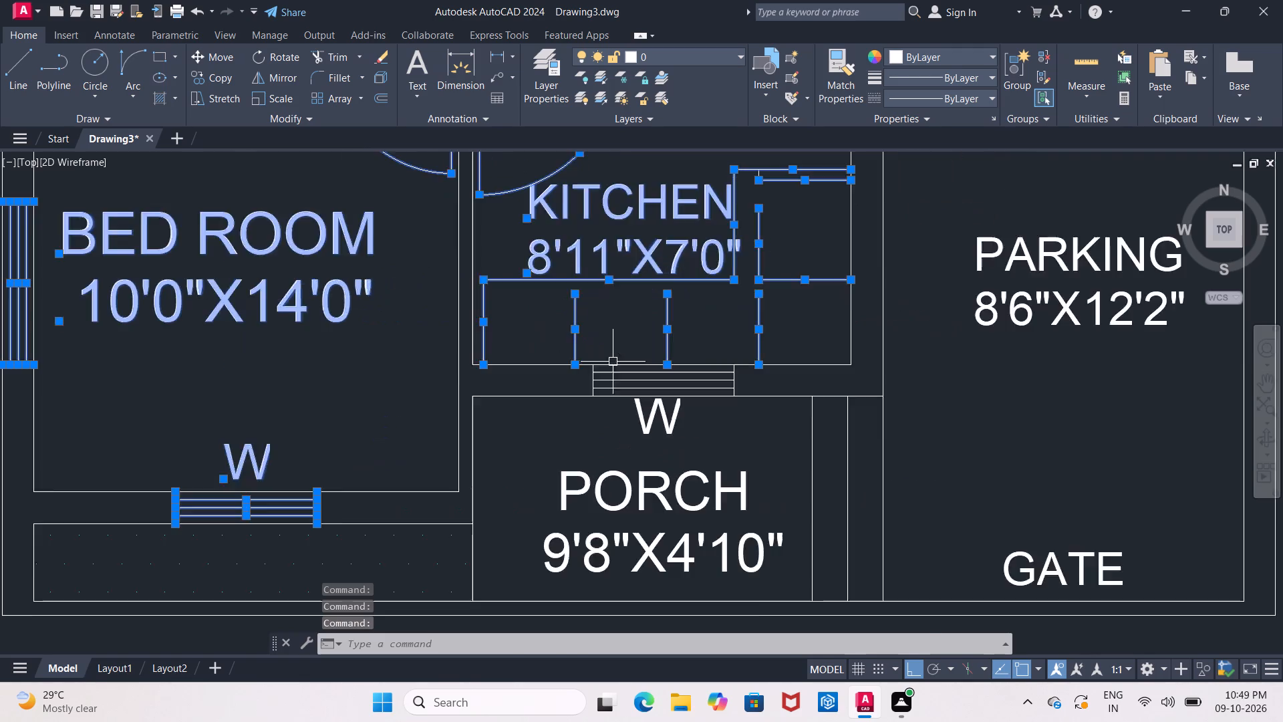
scroll(613, 362, up, 1)
middle_drag(612, 344, 551, 258)
scroll(535, 265, up, 2)
middle_drag(535, 257, 516, 196)
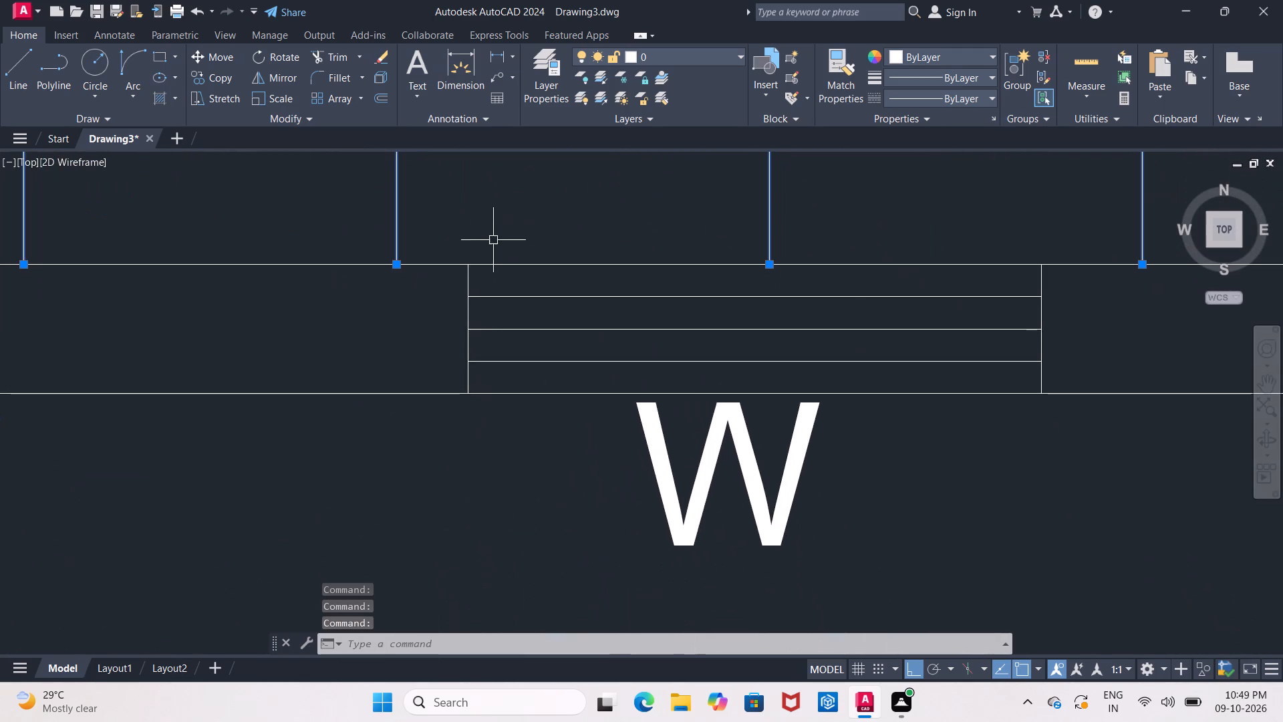
drag(450, 237, 451, 251)
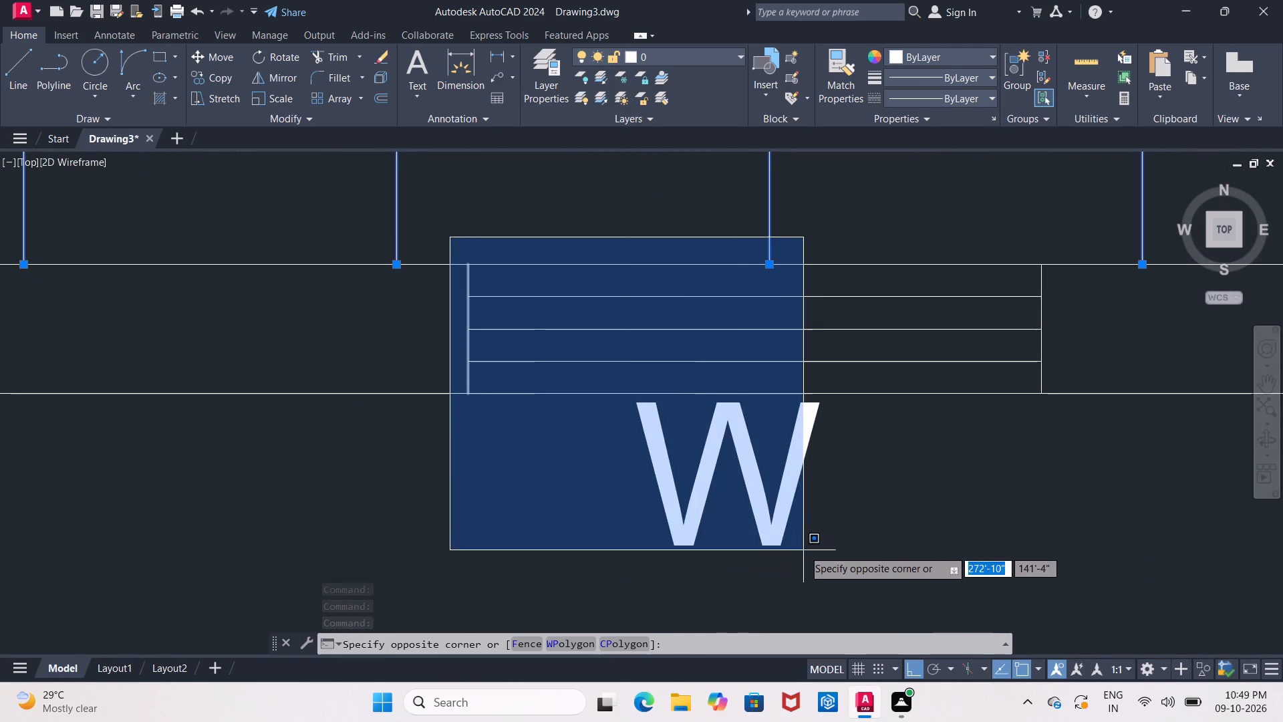
middle_drag(813, 546, 624, 454)
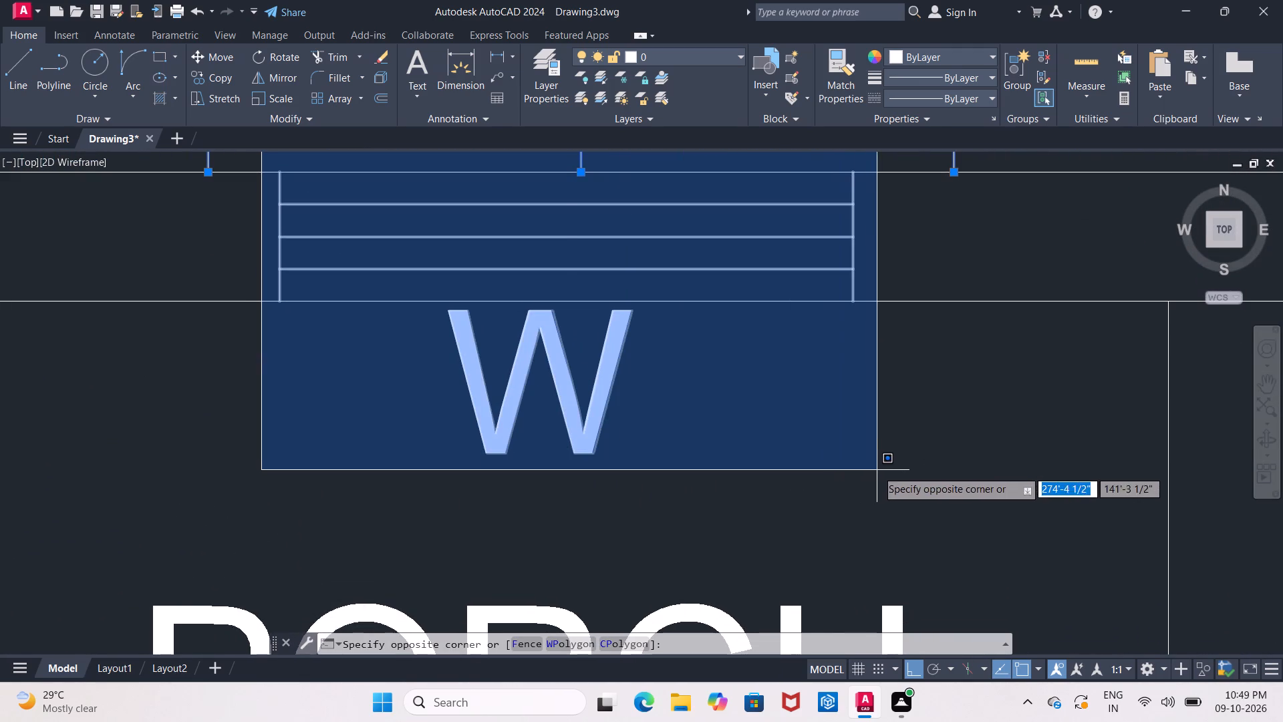
click(877, 470)
Add the window above the parking area, the double entry door, their W and D tags and the ENTRY label to the selection.
scroll(874, 472, down, 3)
middle_drag(849, 469, 484, 437)
scroll(543, 438, down, 2)
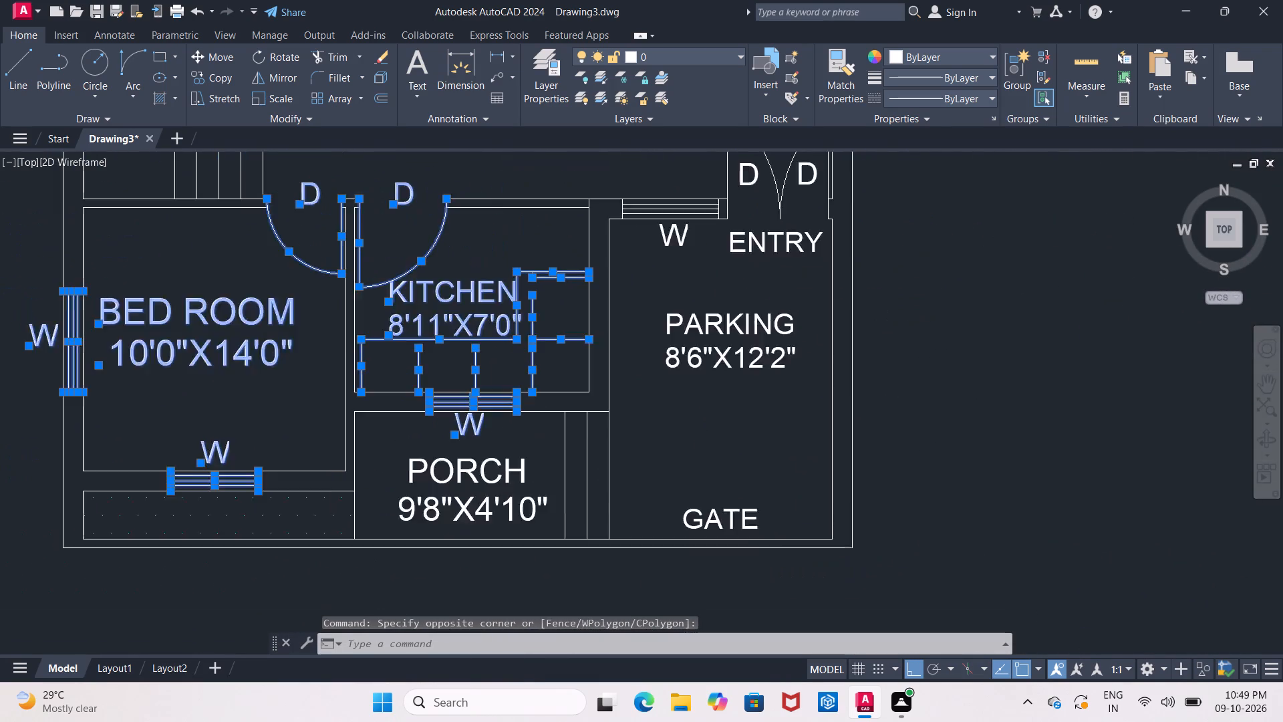
middle_drag(630, 366, 614, 410)
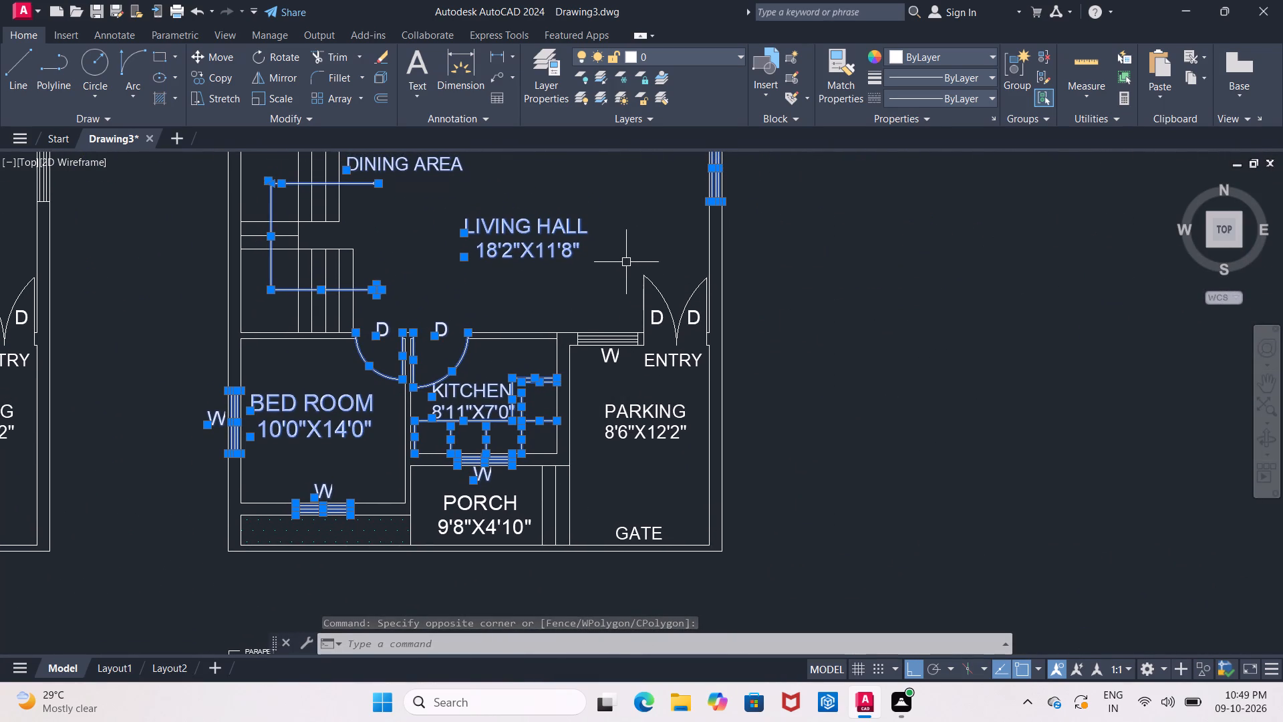
click(561, 266)
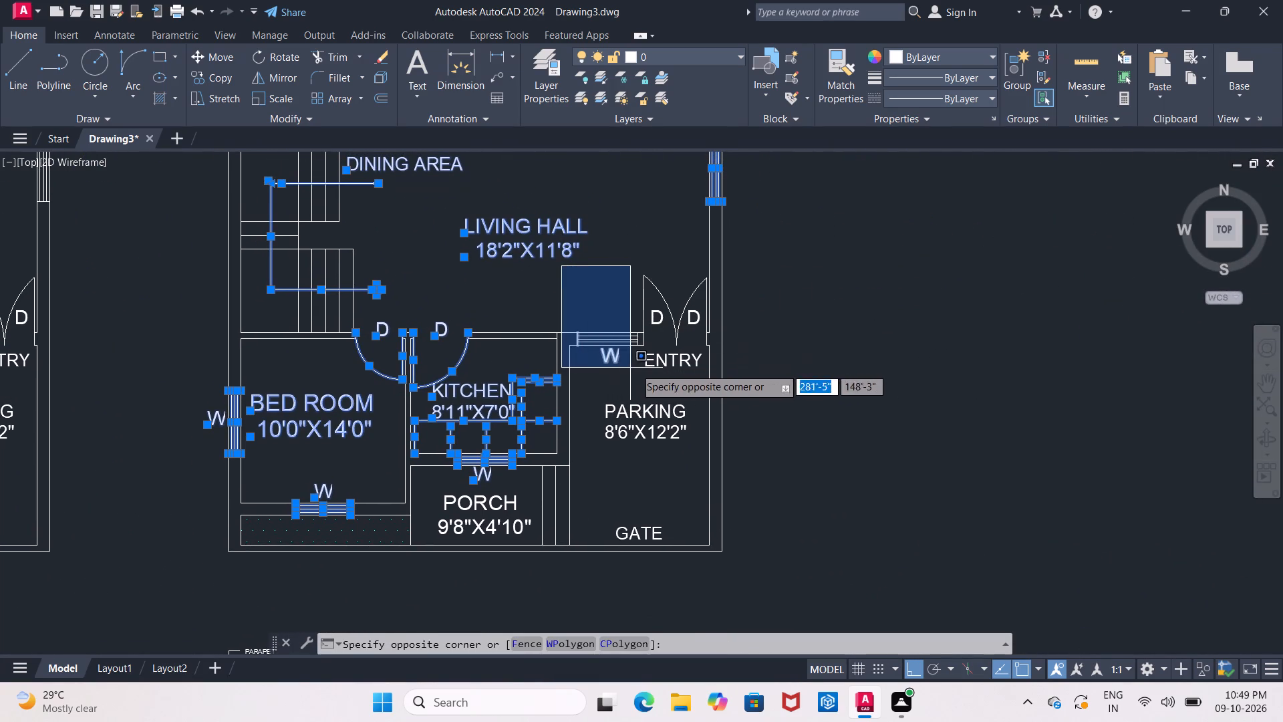
scroll(710, 379, up, 1)
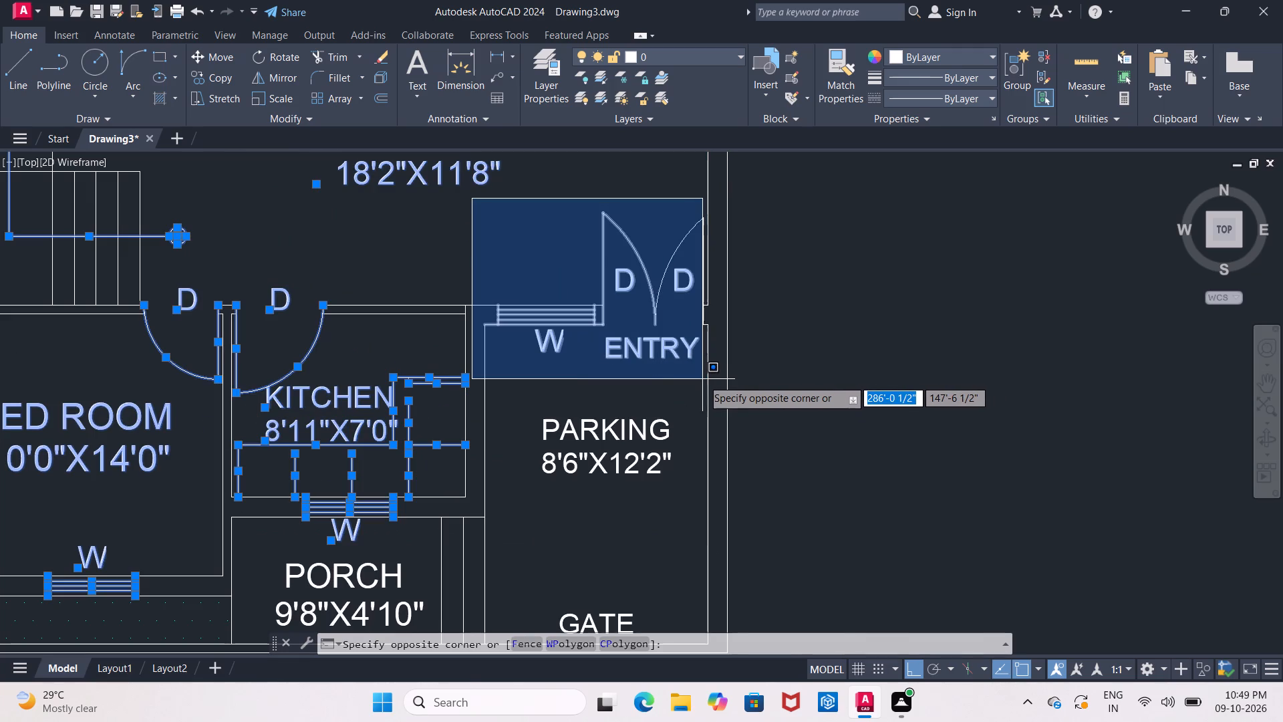
click(704, 380)
Add the PARKING 8'6"X12'2" text and the GATE label to the selection.
middle_drag(695, 384, 694, 370)
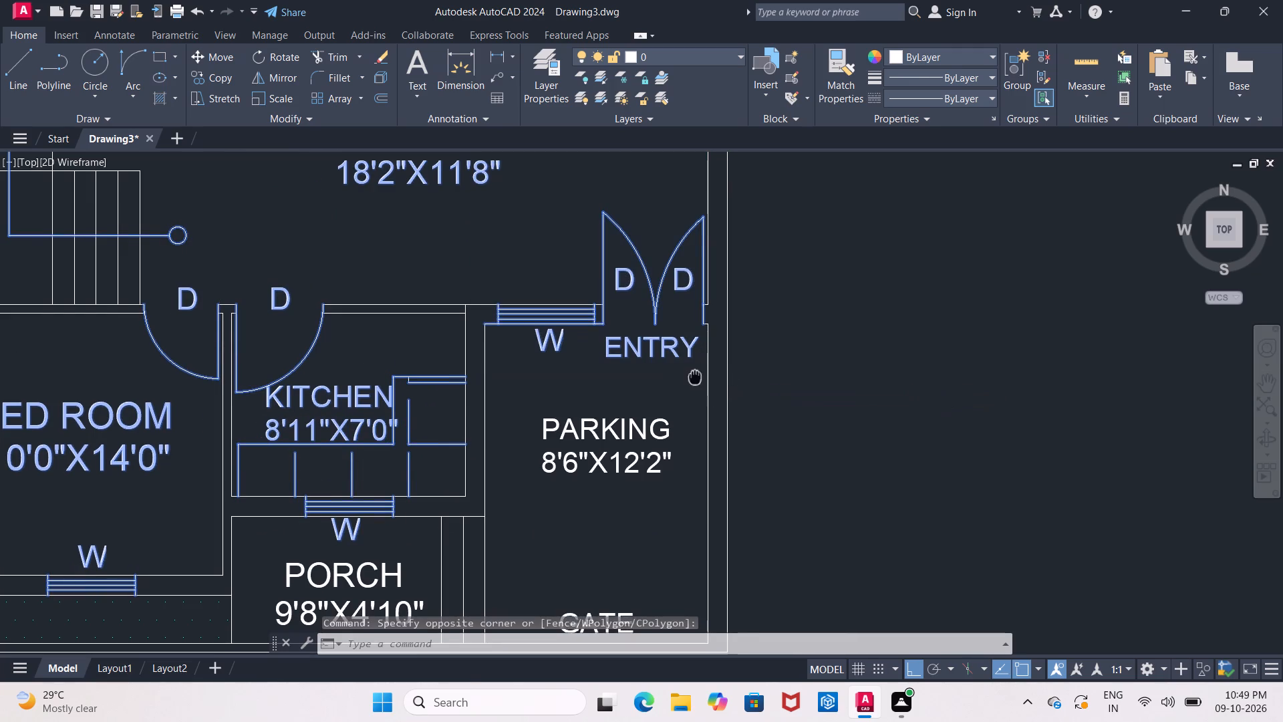
middle_drag(694, 370, 685, 300)
click(623, 353)
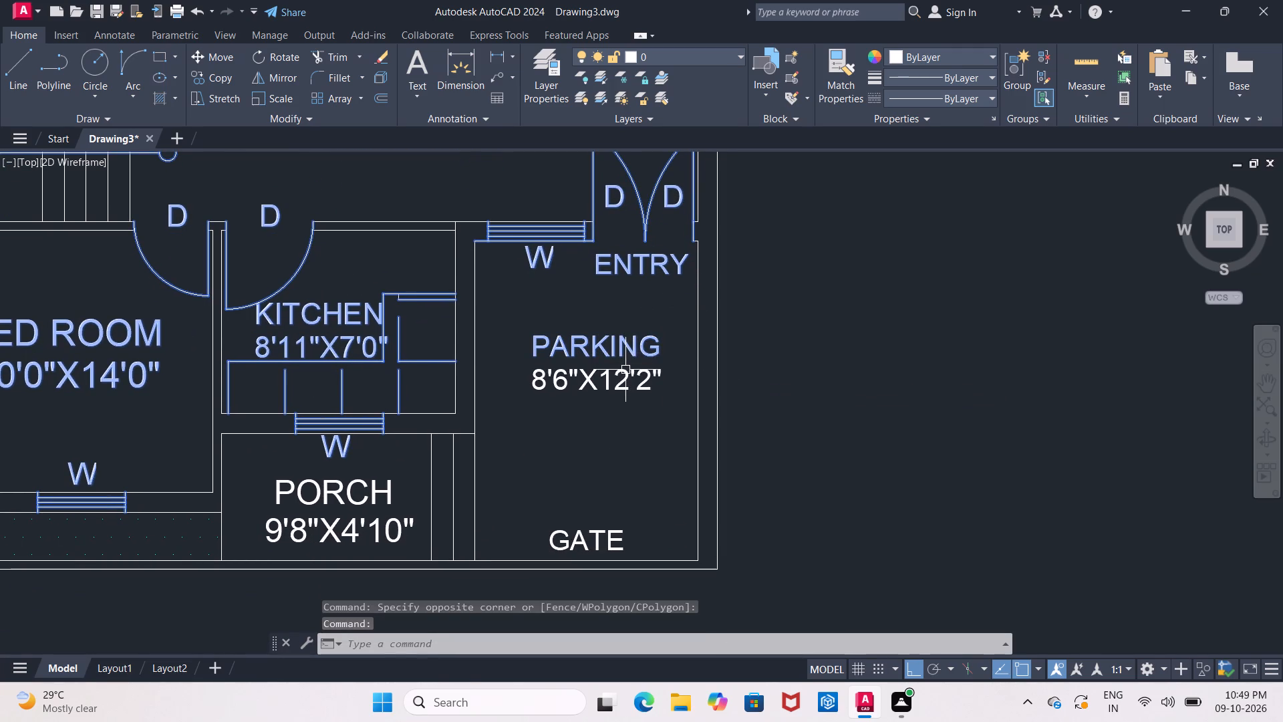
click(627, 374)
click(604, 544)
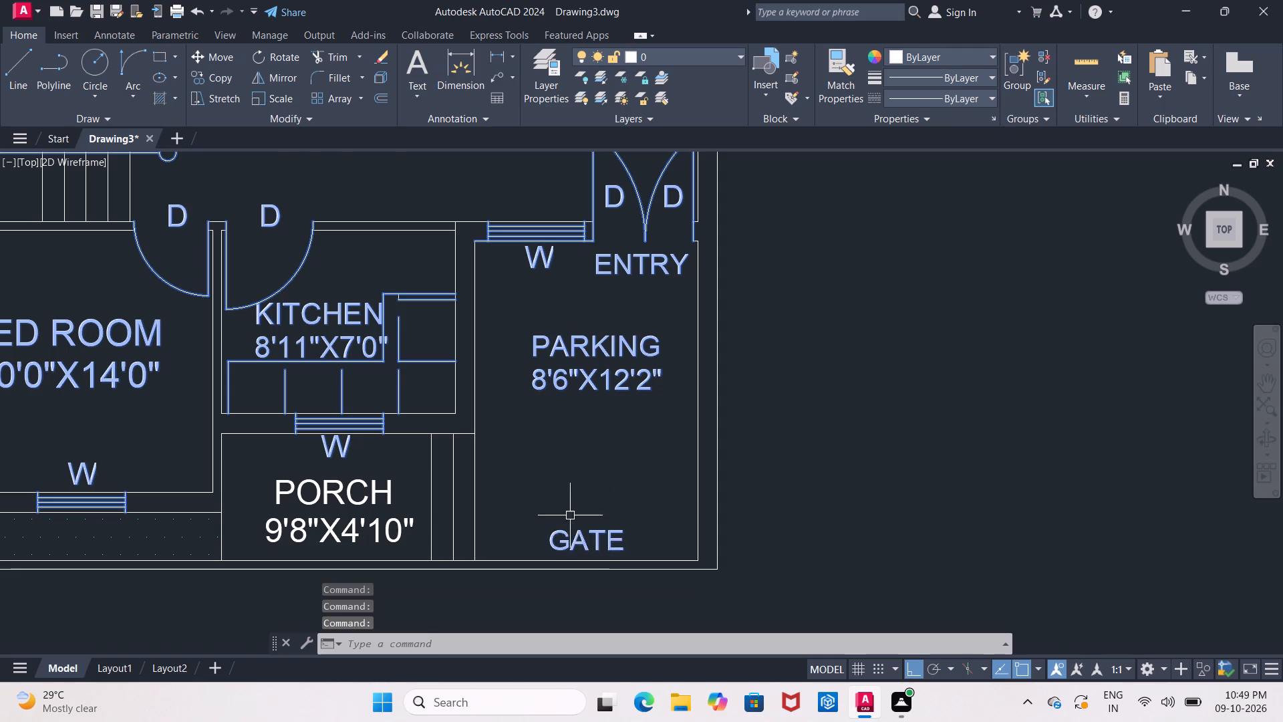
Add the vertical lines between the porch and parking area, and erase the whole selection from the copied plan.
scroll(549, 493, down, 2)
middle_drag(555, 483, 627, 408)
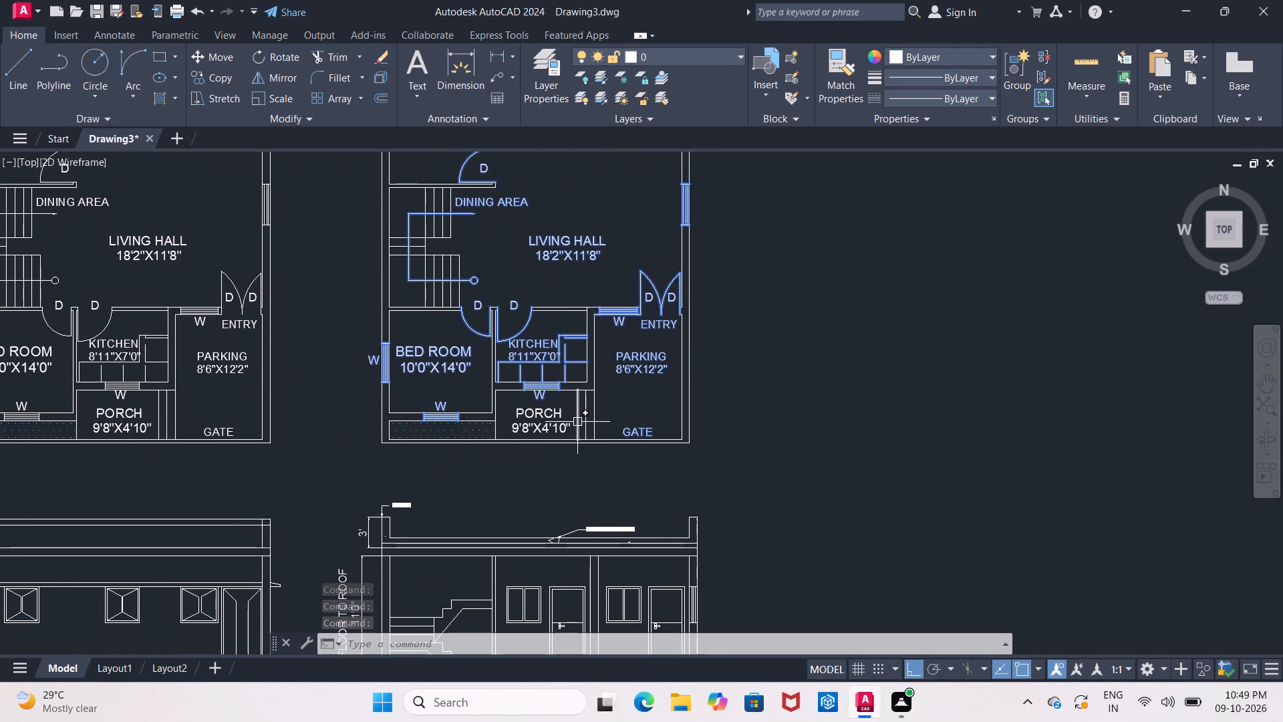
click(577, 422)
click(586, 422)
click(598, 416)
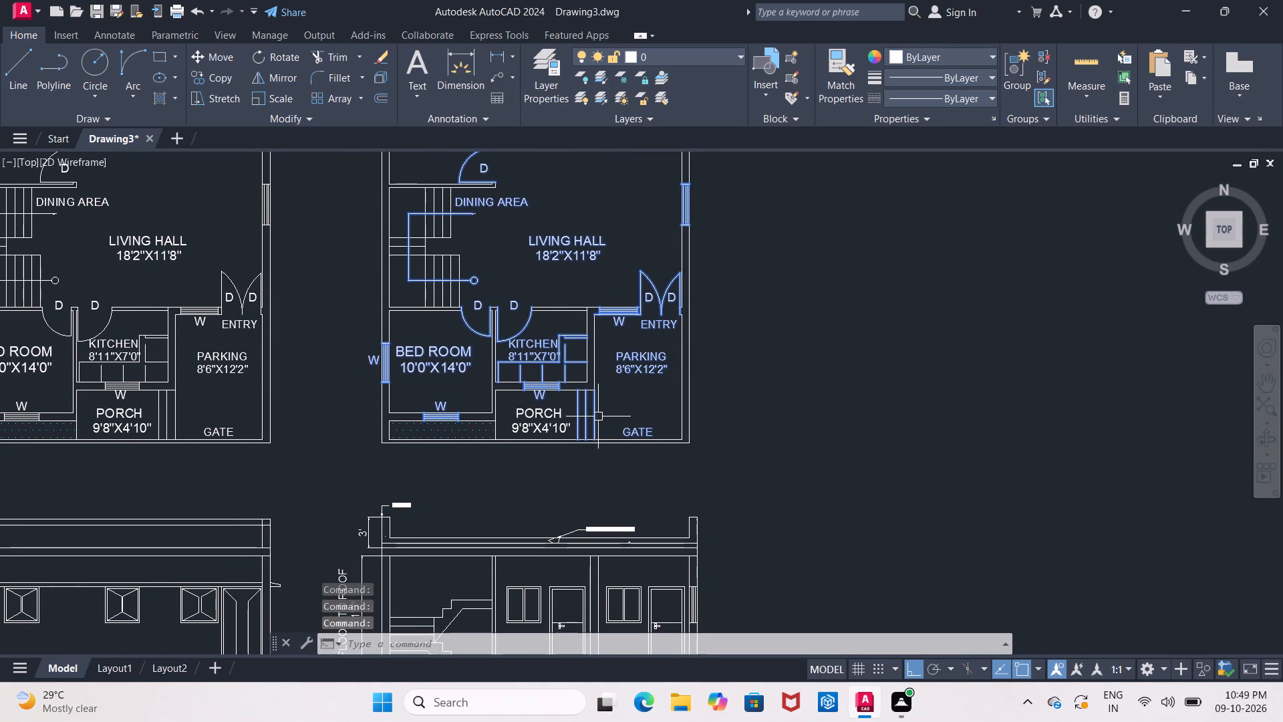
middle_click(630, 402)
scroll(627, 406, down, 1)
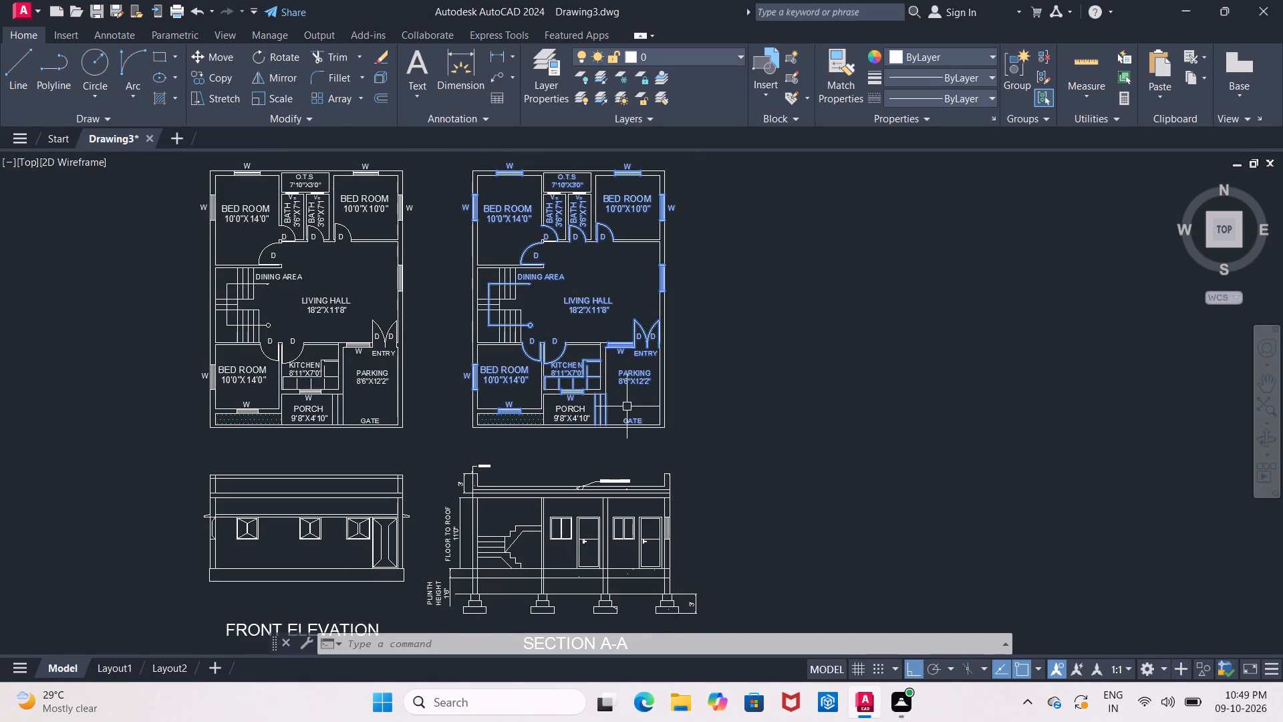
key(Delete)
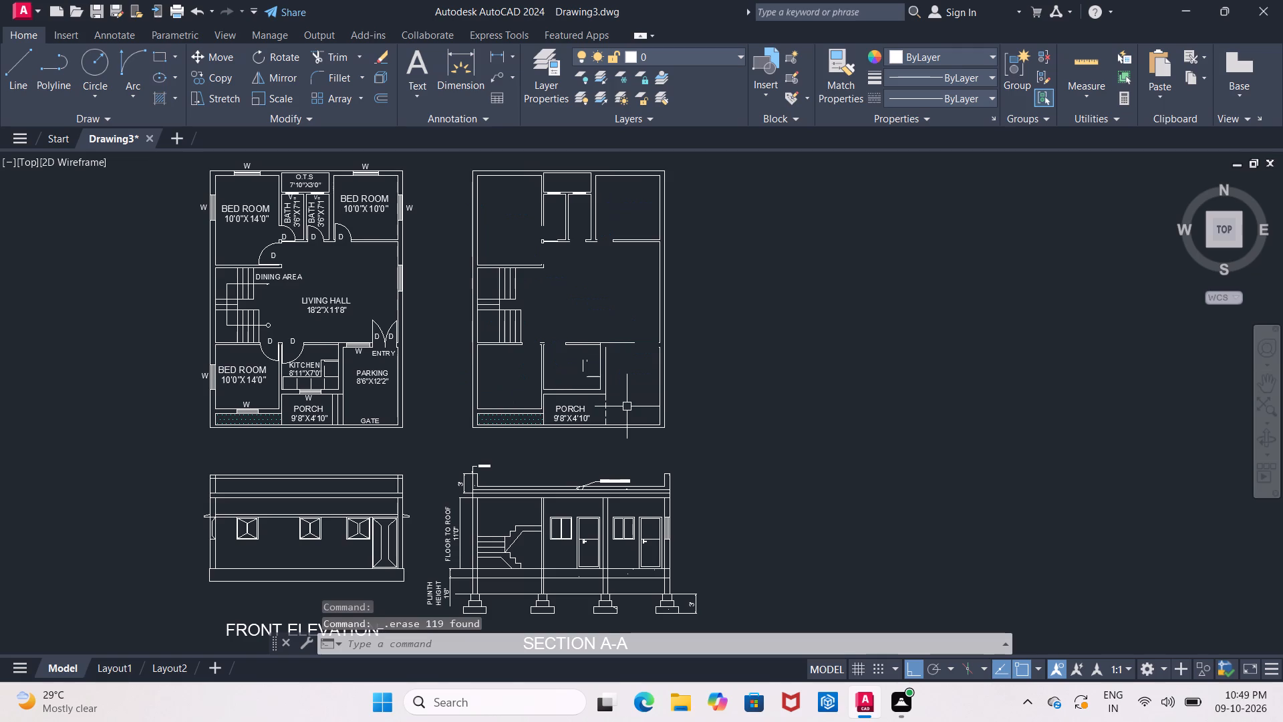
Erase the three leftover counter line pieces inside the copied plan's kitchen.
scroll(581, 366, up, 2)
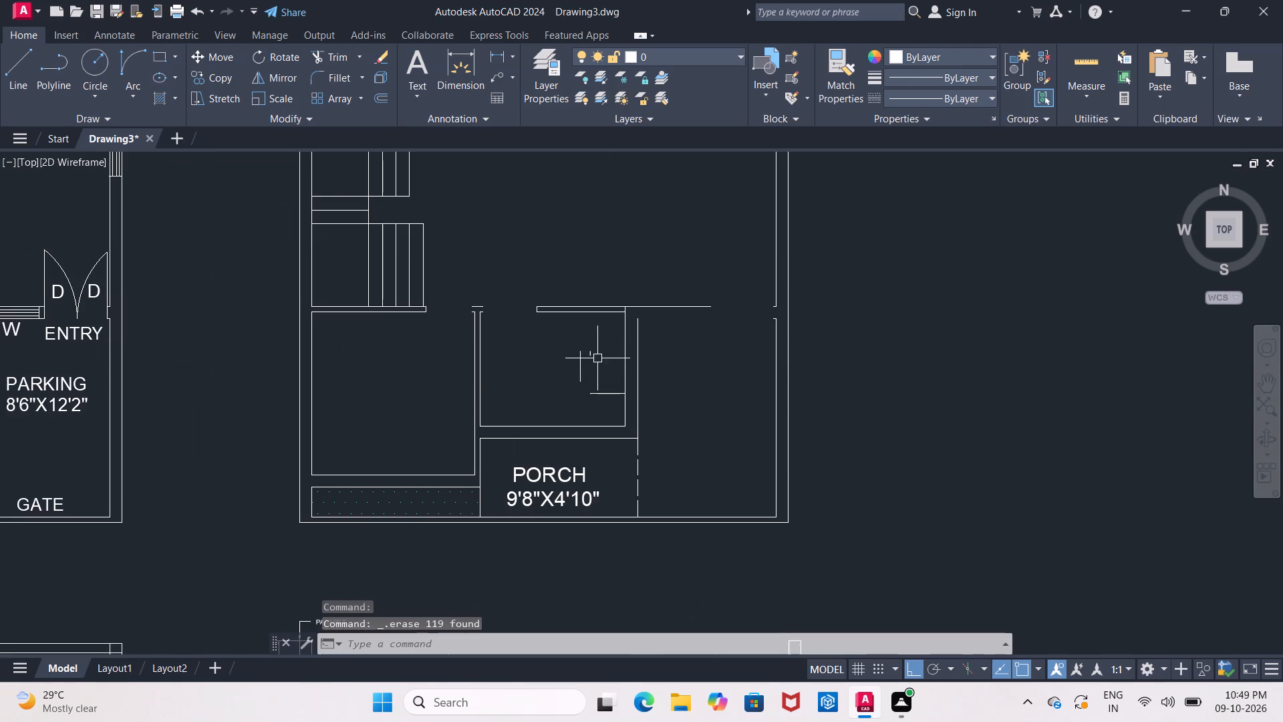
click(583, 360)
click(593, 356)
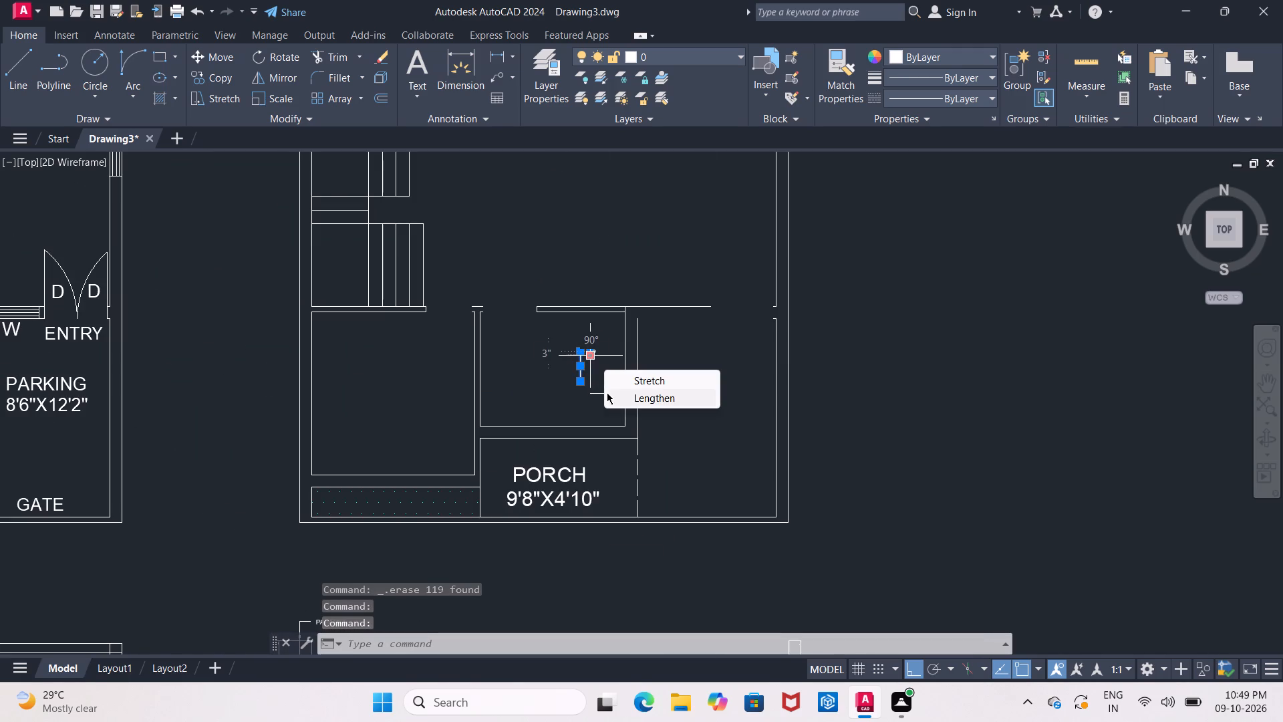
key(Escape)
click(602, 395)
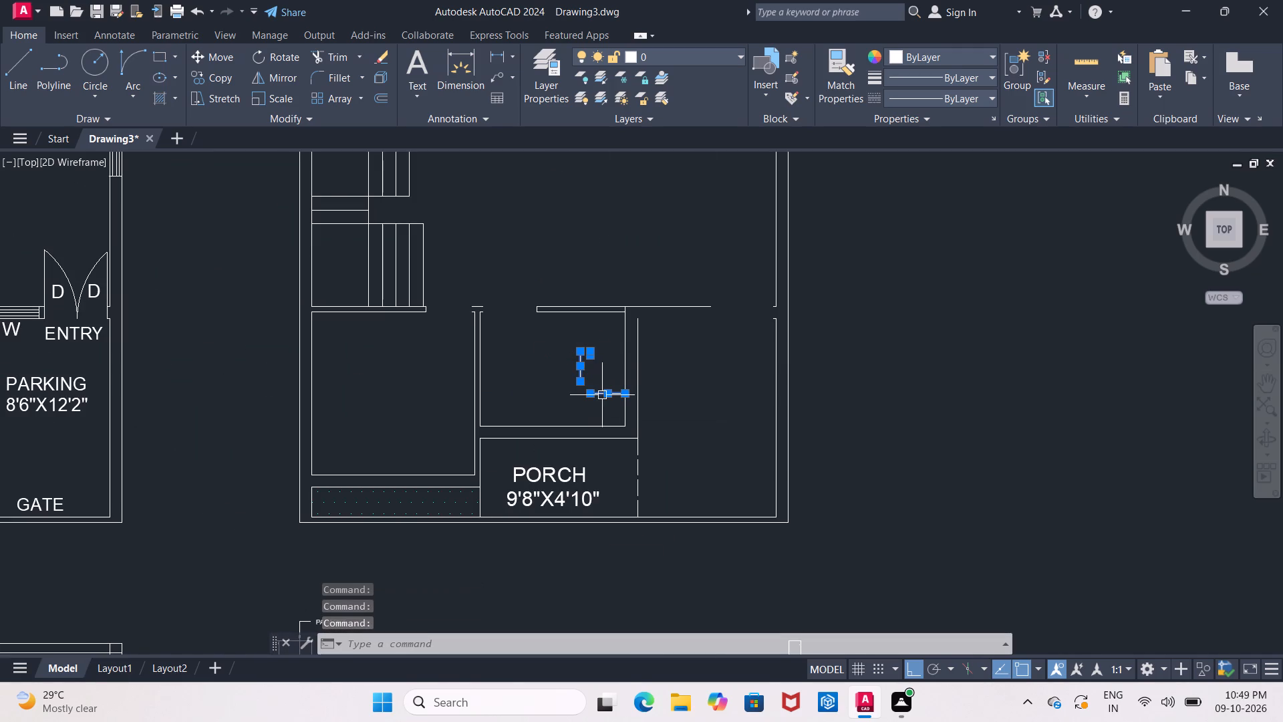
key(Delete)
scroll(604, 394, down, 1)
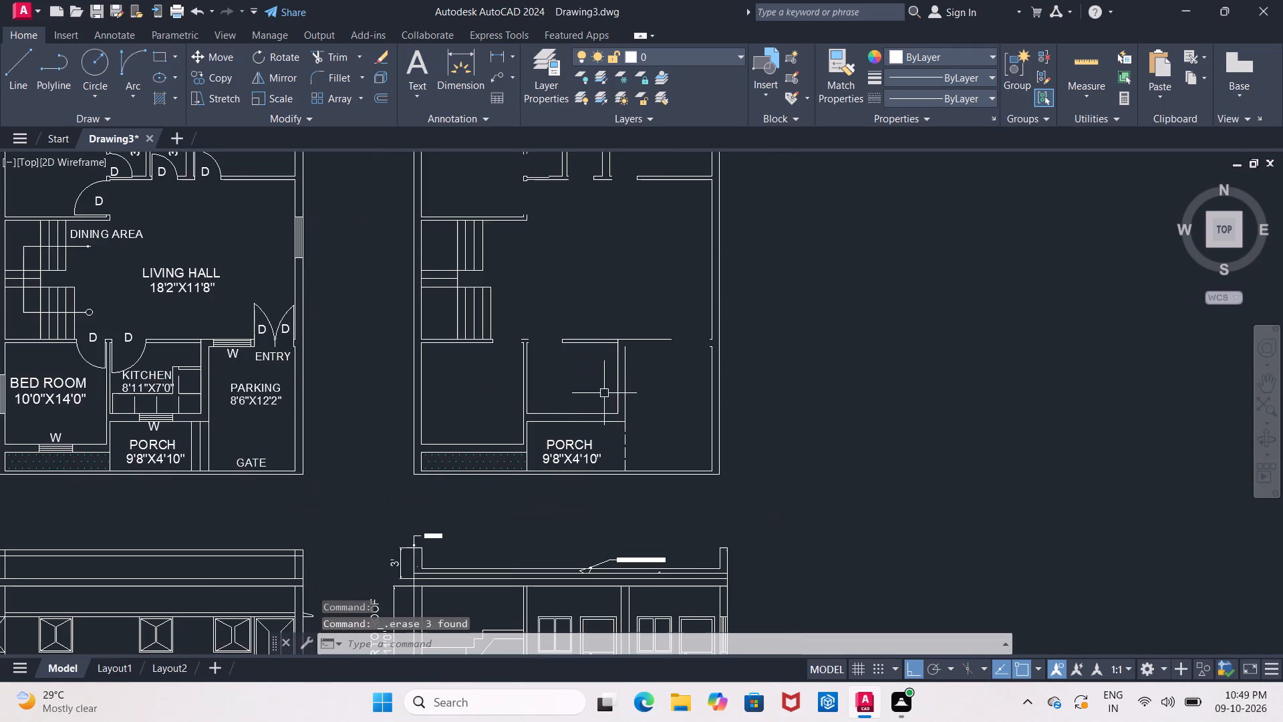
scroll(604, 393, down, 1)
middle_drag(604, 393, 632, 378)
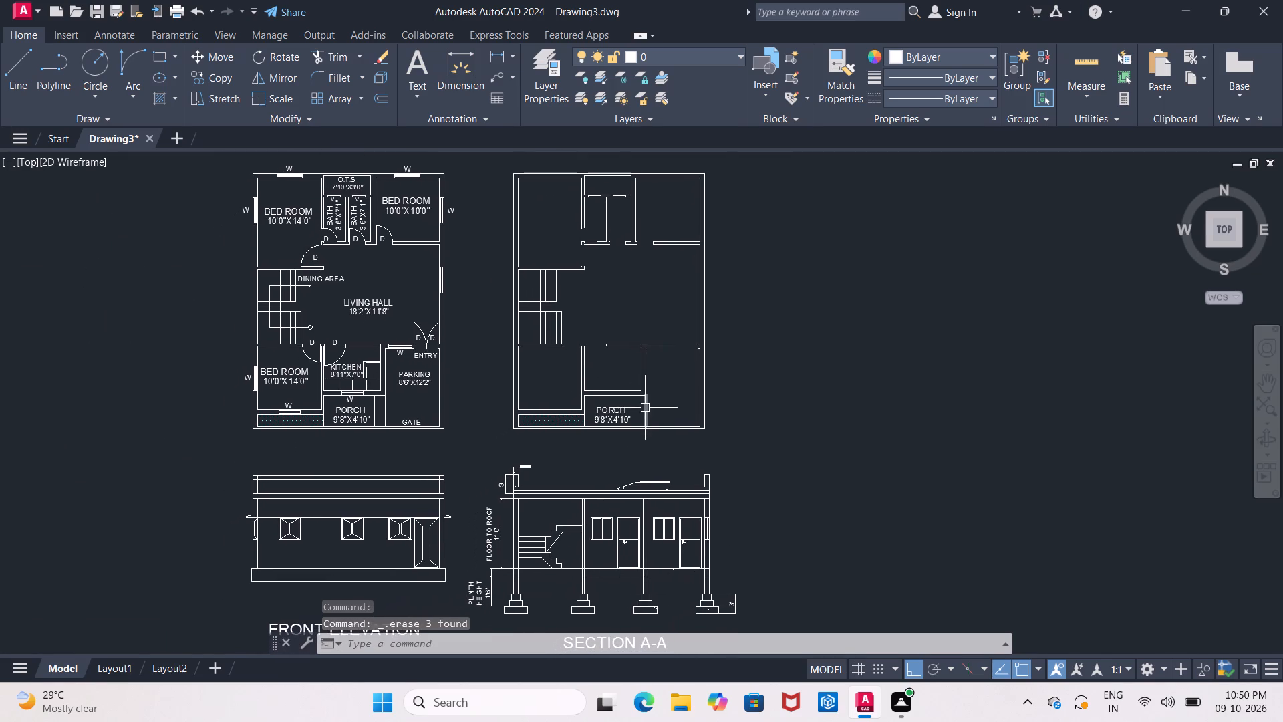
Erase the remaining vertical line beside the porch, the PORCH 9'8"X4'10" text and the hatch below the front bedroom from the copied plan.
click(645, 408)
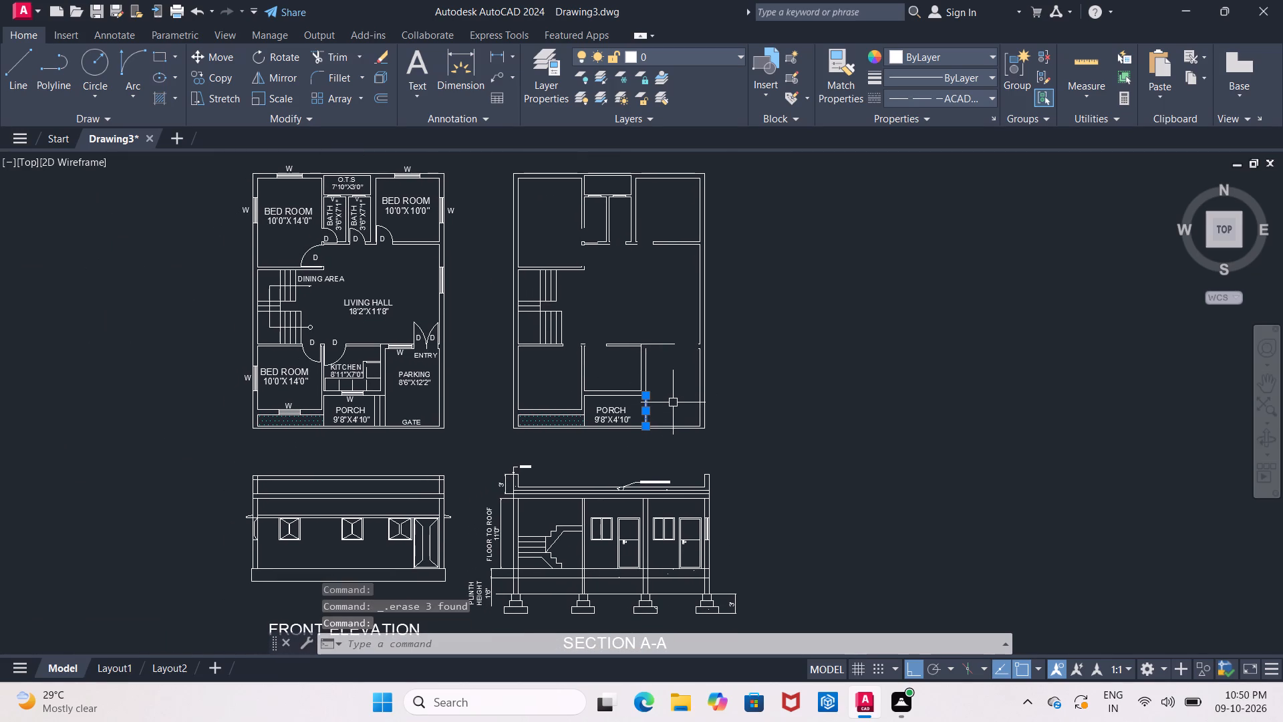
key(Delete)
scroll(653, 411, up, 1)
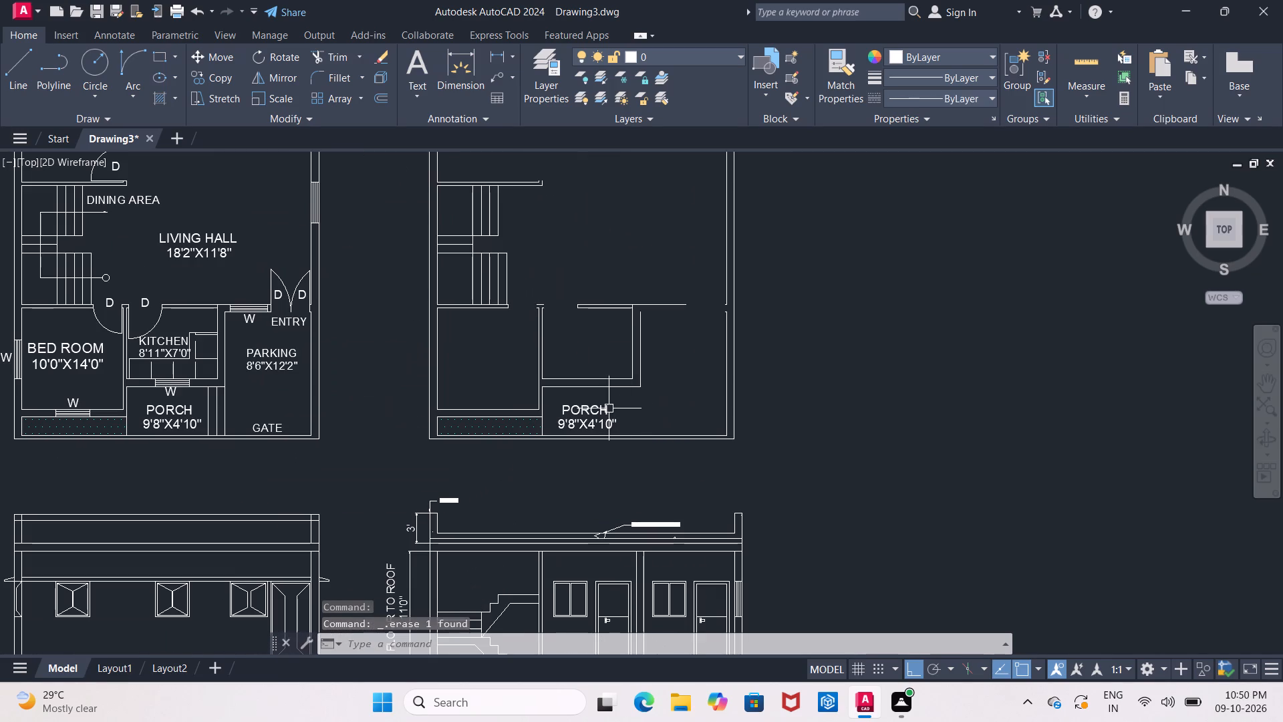
click(579, 408)
click(595, 418)
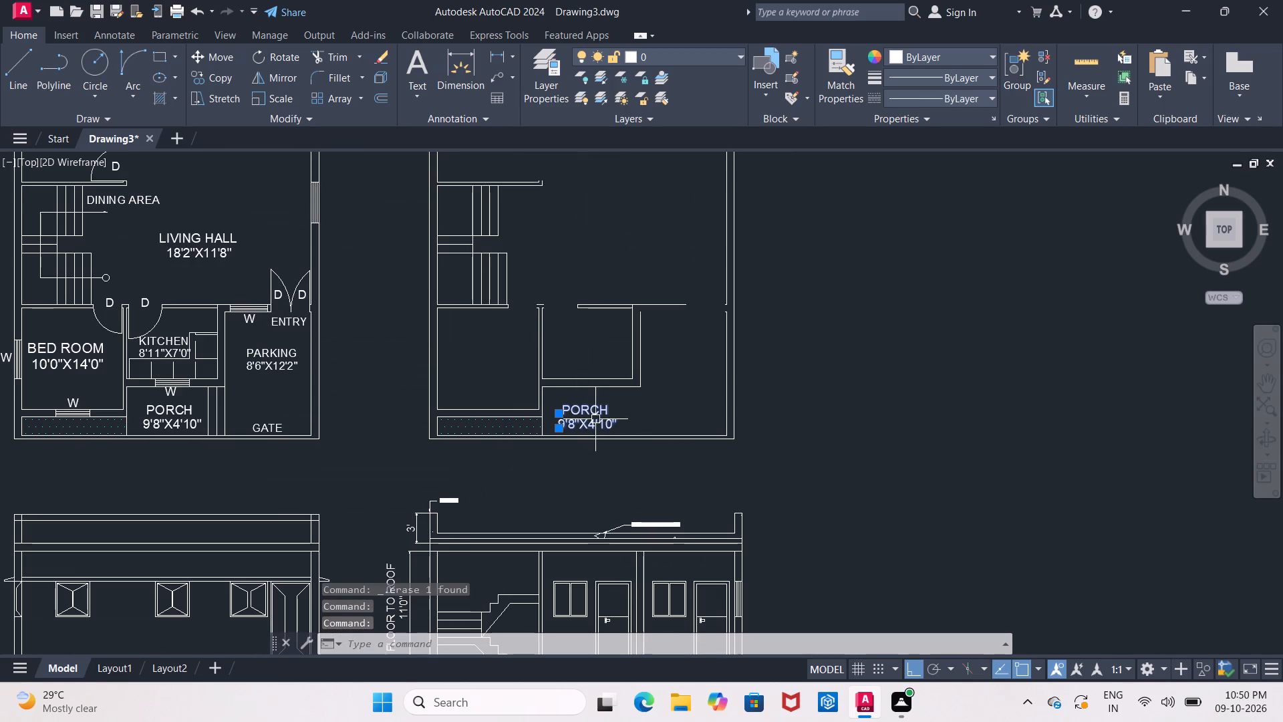
key(Delete)
click(511, 425)
key(Delete)
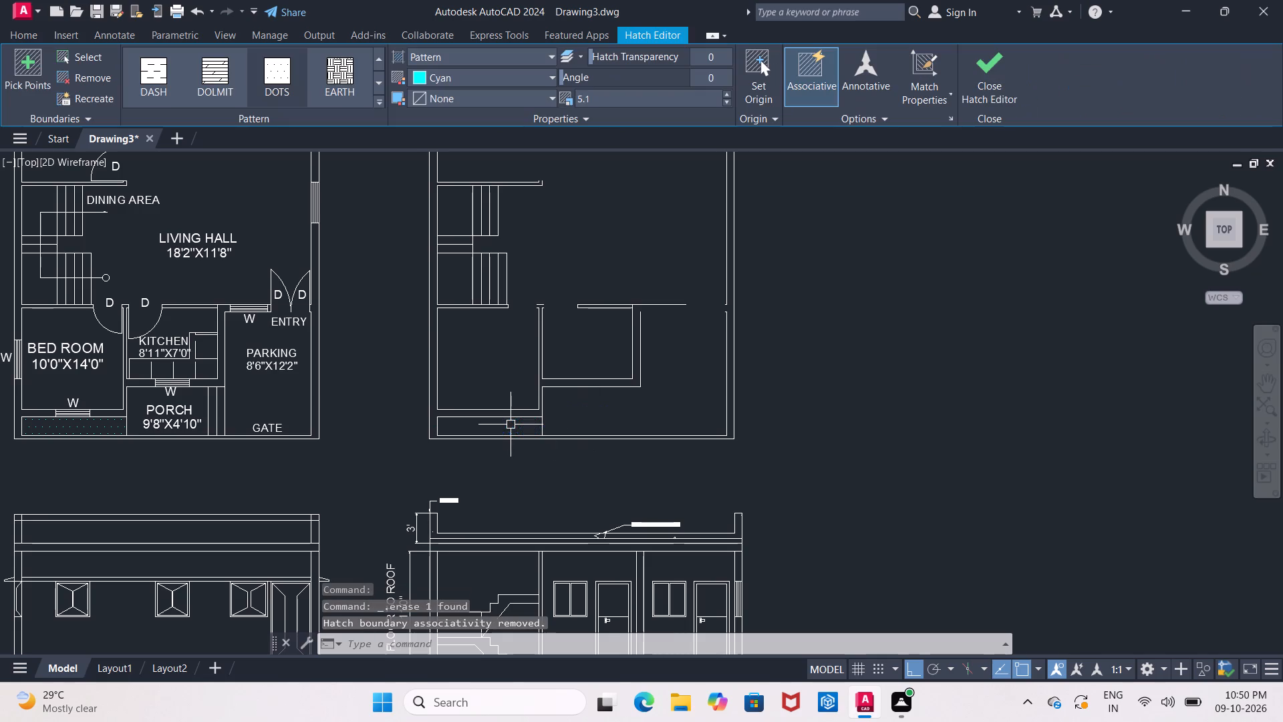
Extend both wall lines above the copied plan's parking area to close the window and entry door openings.
middle_drag(529, 425, 531, 436)
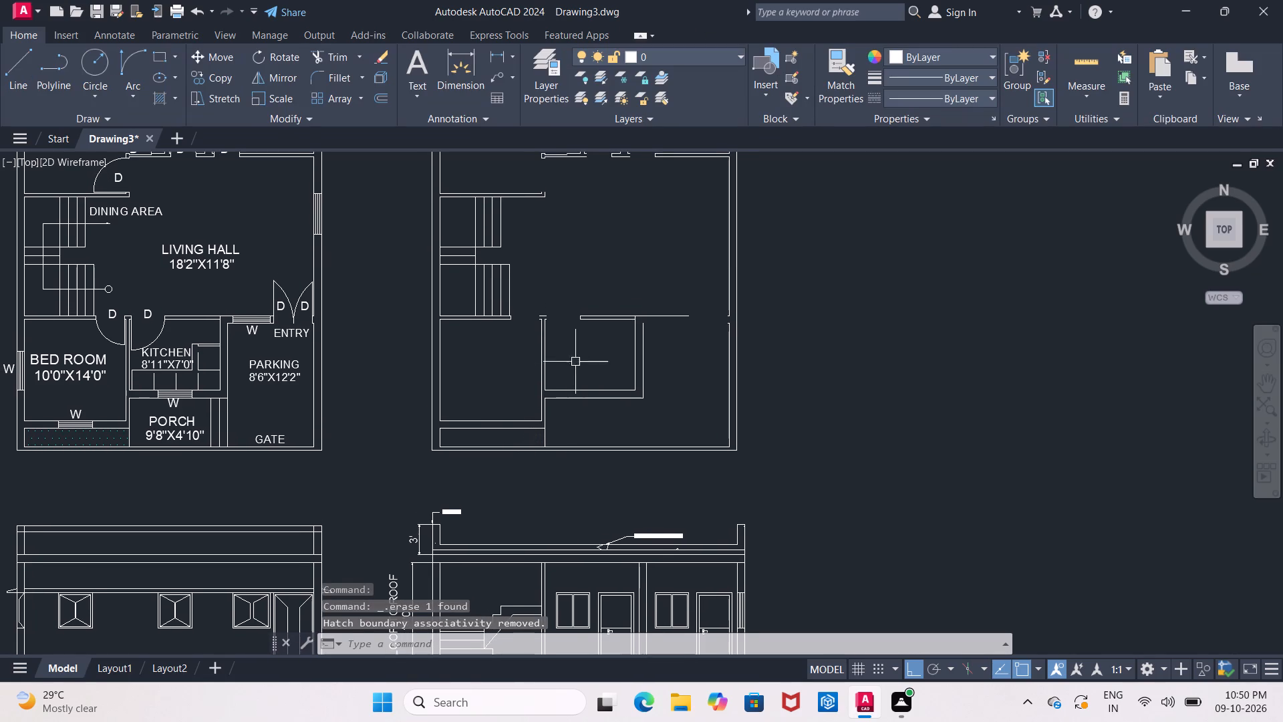
middle_drag(565, 363, 547, 376)
key(Escape)
key(e)
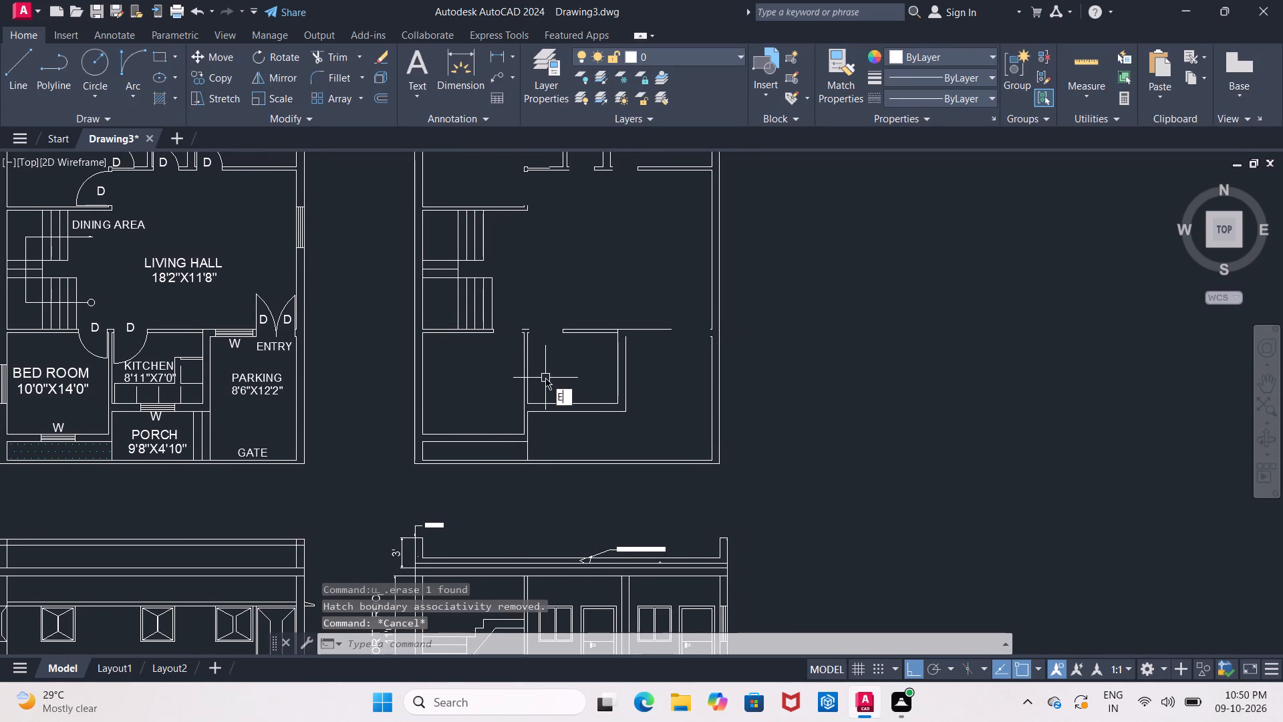
key(x)
key(Return)
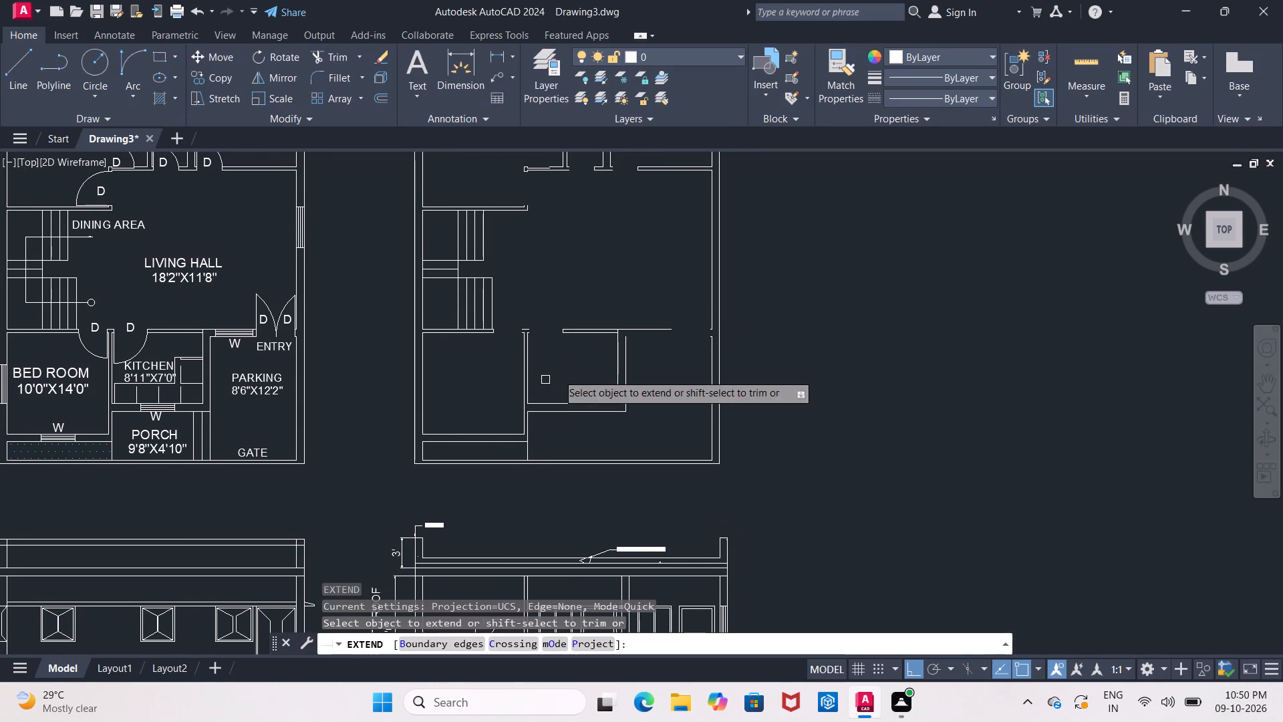
scroll(585, 347, up, 2)
middle_drag(575, 350, 562, 354)
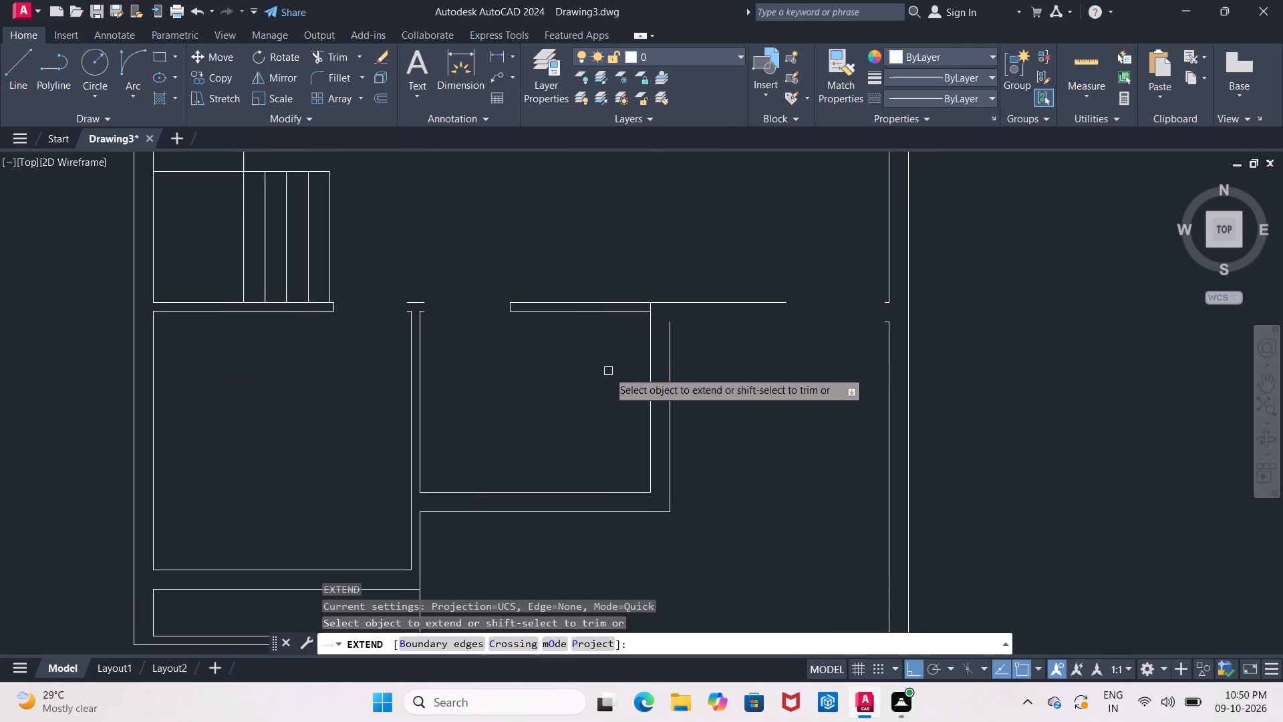
scroll(608, 374, down, 1)
middle_drag(599, 376, 587, 378)
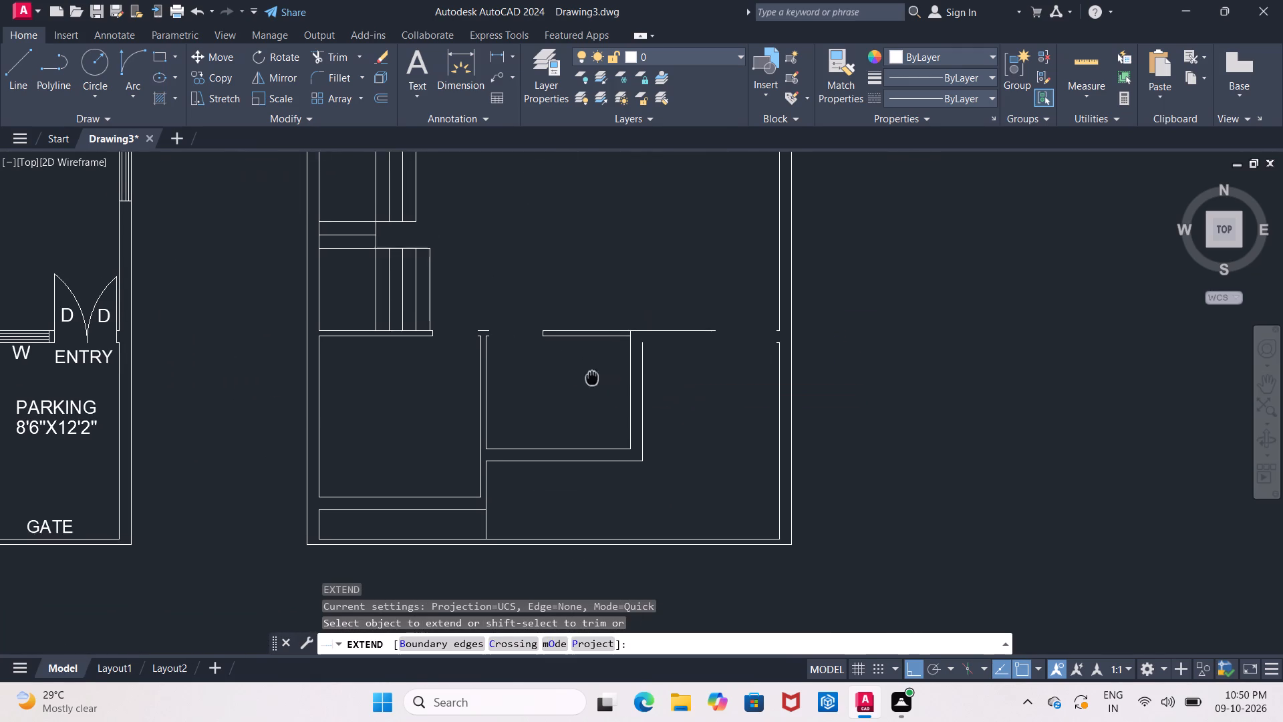
middle_drag(587, 378, 555, 378)
click(632, 332)
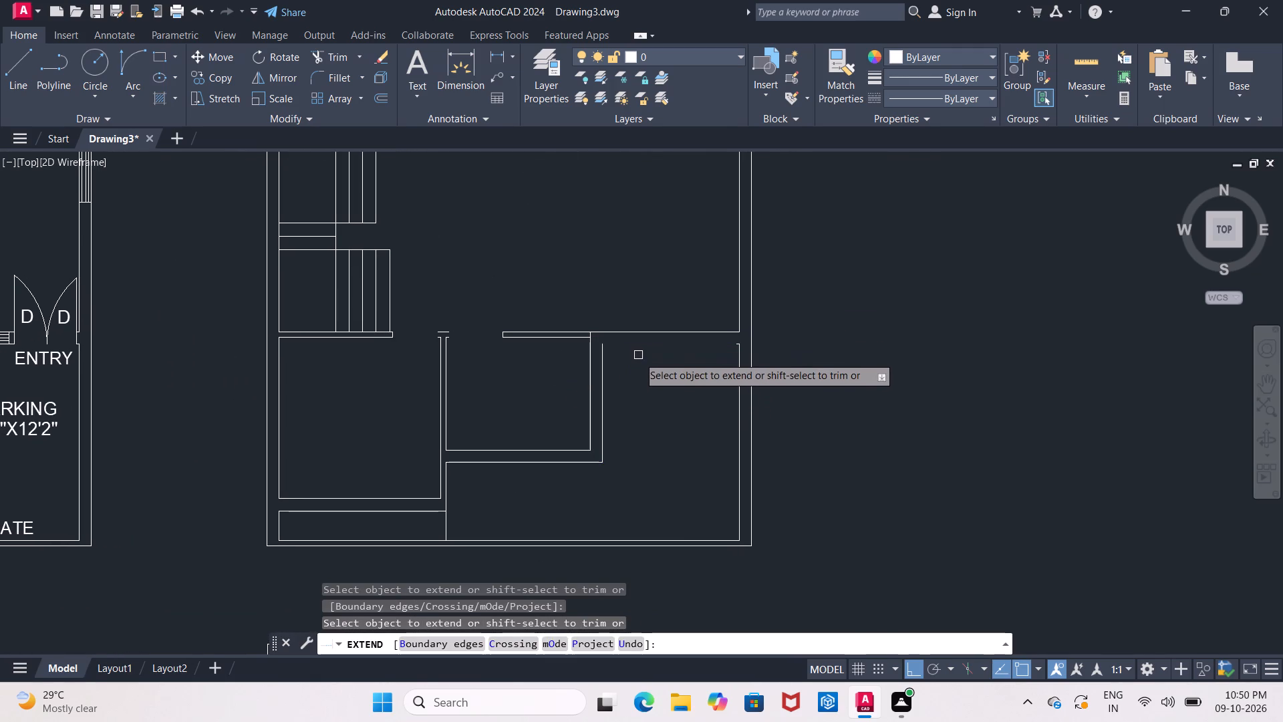
scroll(704, 366, up, 1)
middle_drag(679, 365, 658, 363)
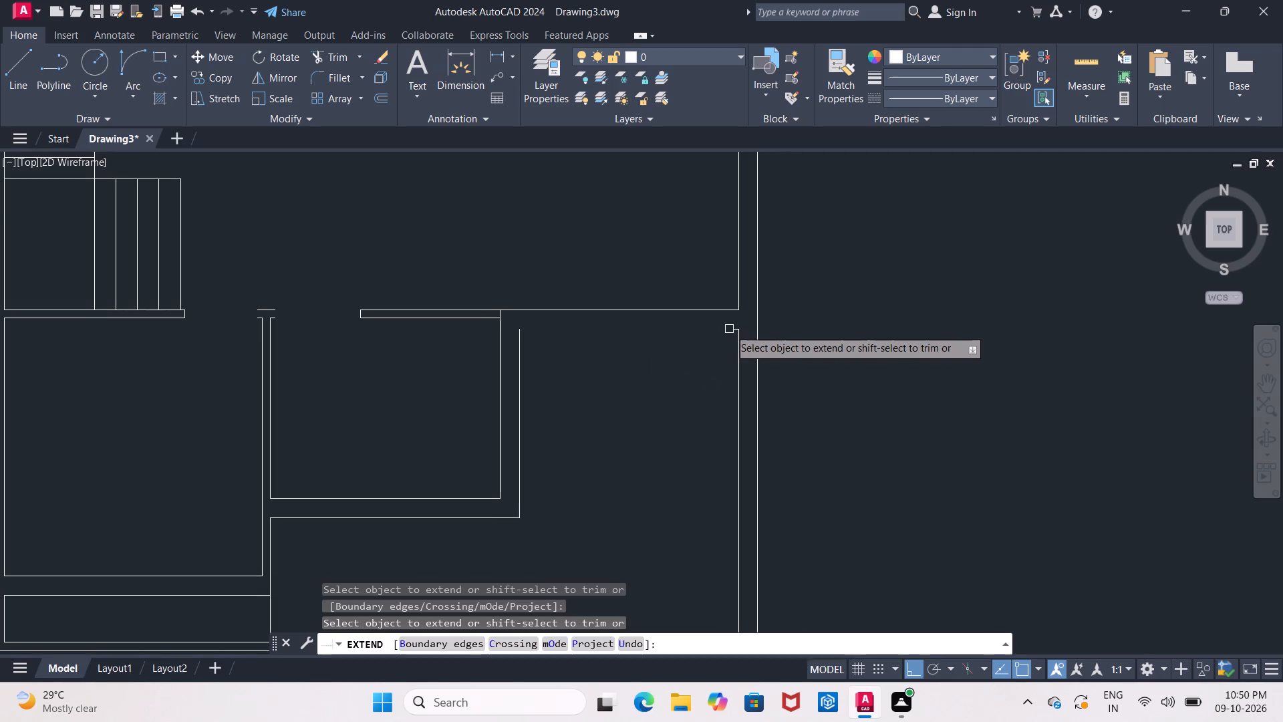
click(731, 329)
scroll(606, 350, up, 1)
middle_drag(613, 355, 686, 368)
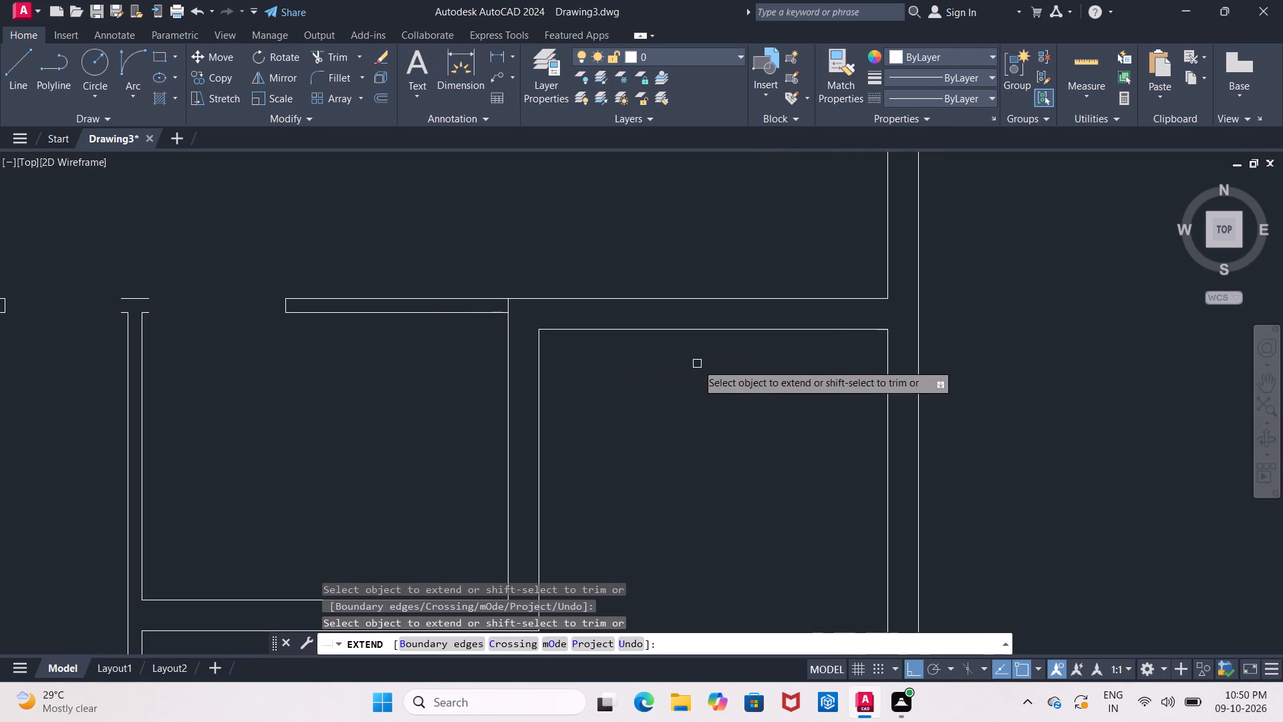
Extend the wall lines between the stairs and the kitchen to close the front bedroom and kitchen door openings.
scroll(697, 367, down, 2)
middle_drag(706, 376, 735, 365)
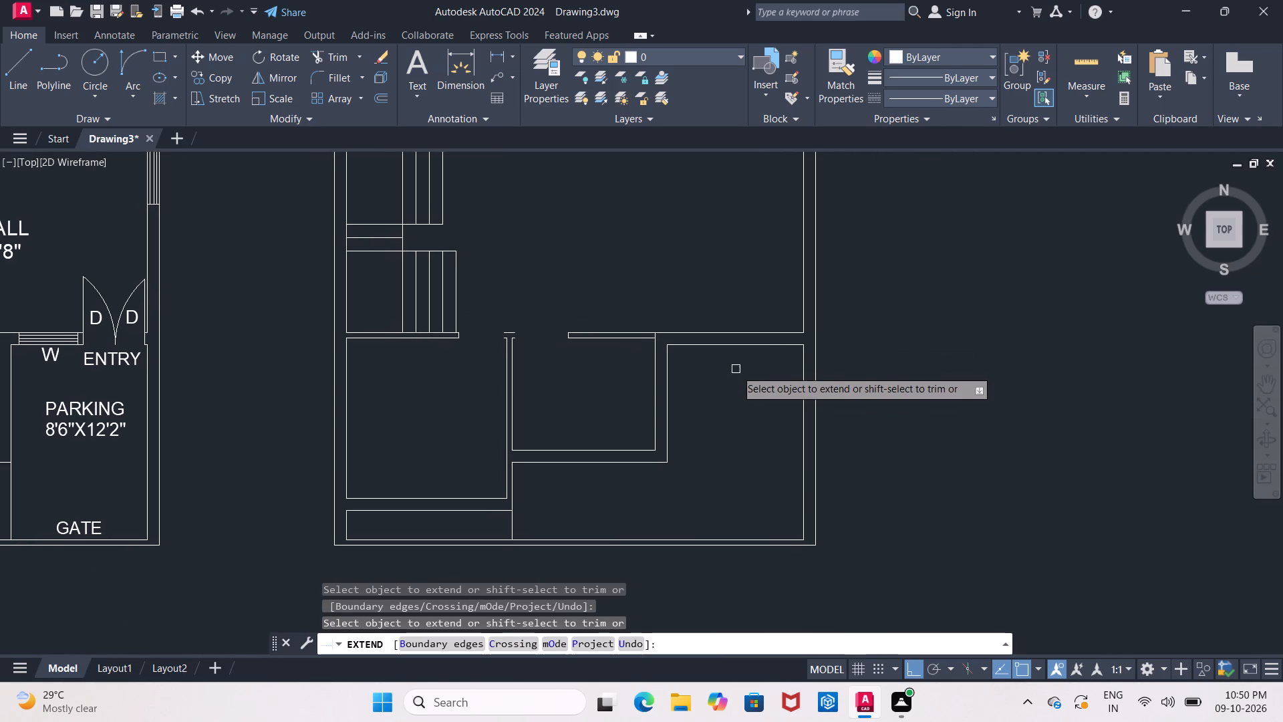
middle_drag(553, 390, 616, 383)
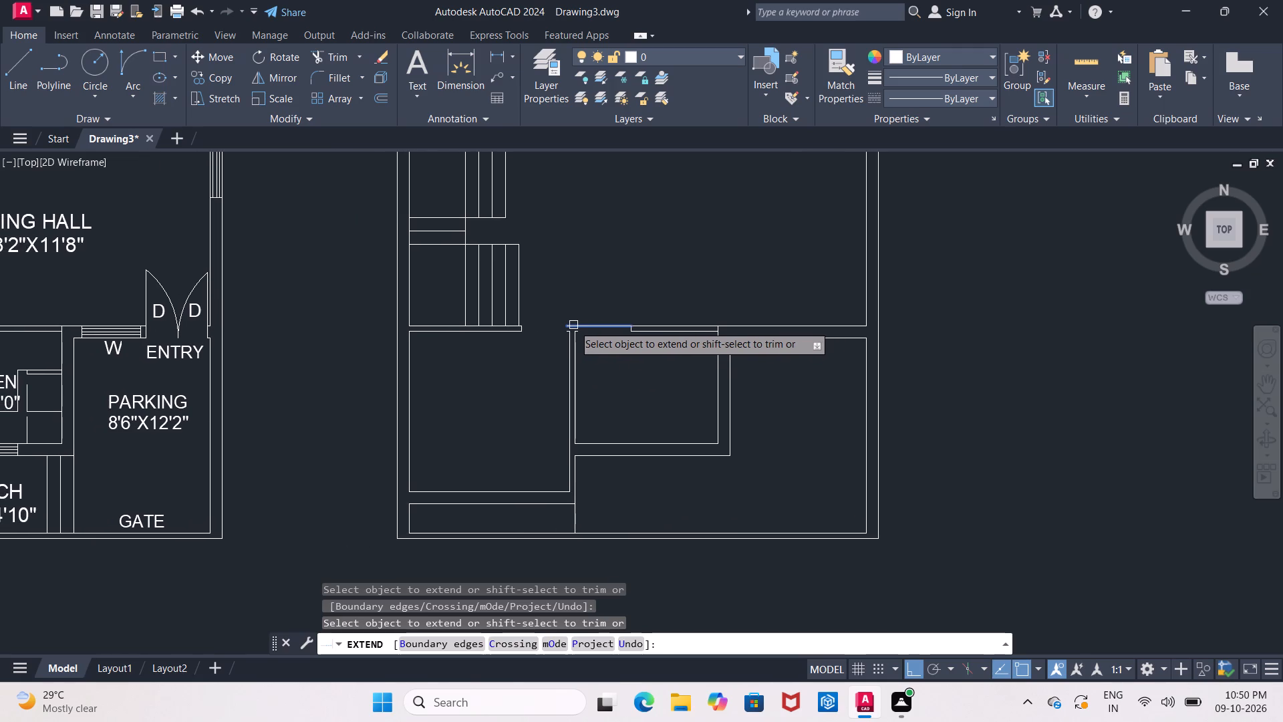
click(573, 325)
click(573, 327)
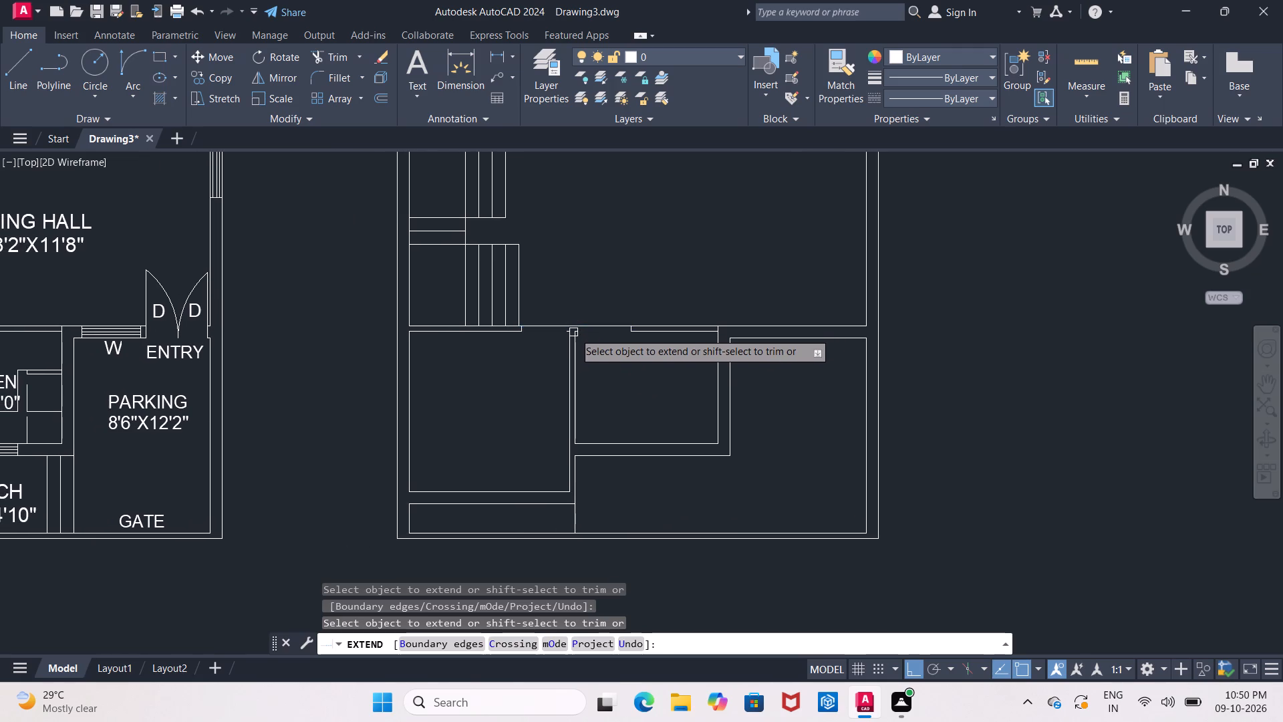
scroll(577, 335, up, 2)
click(571, 328)
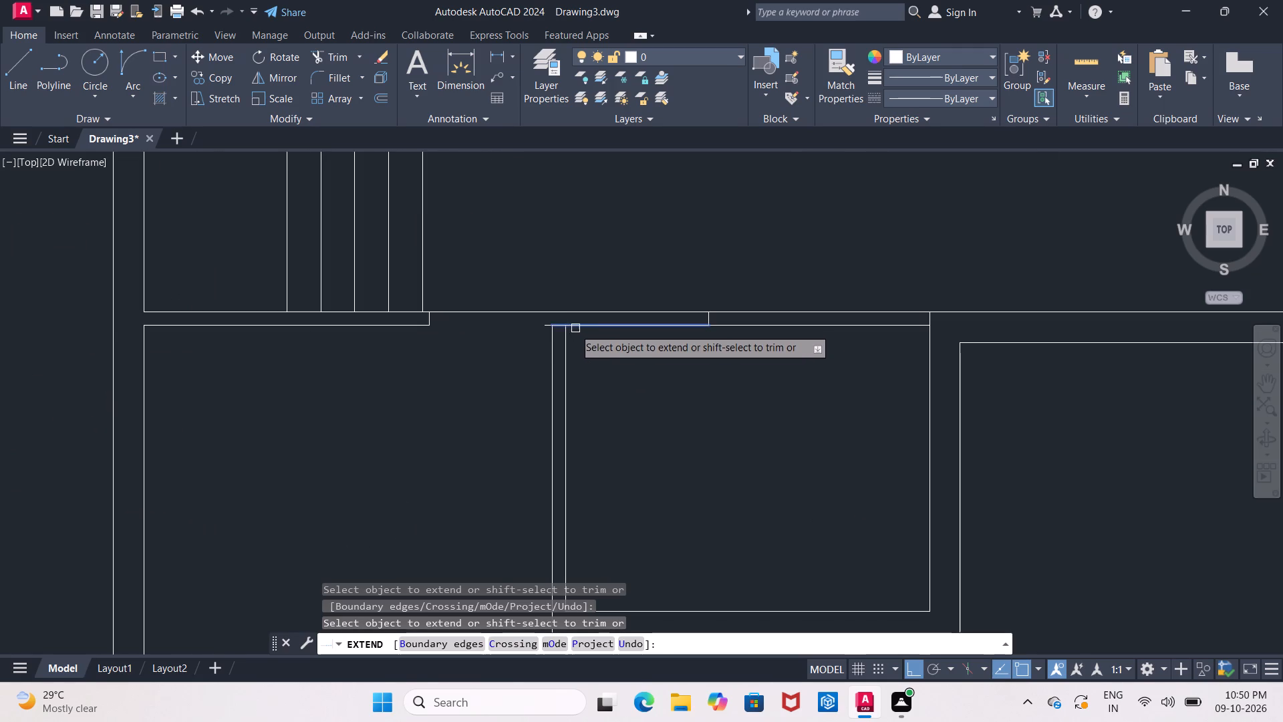
click(542, 324)
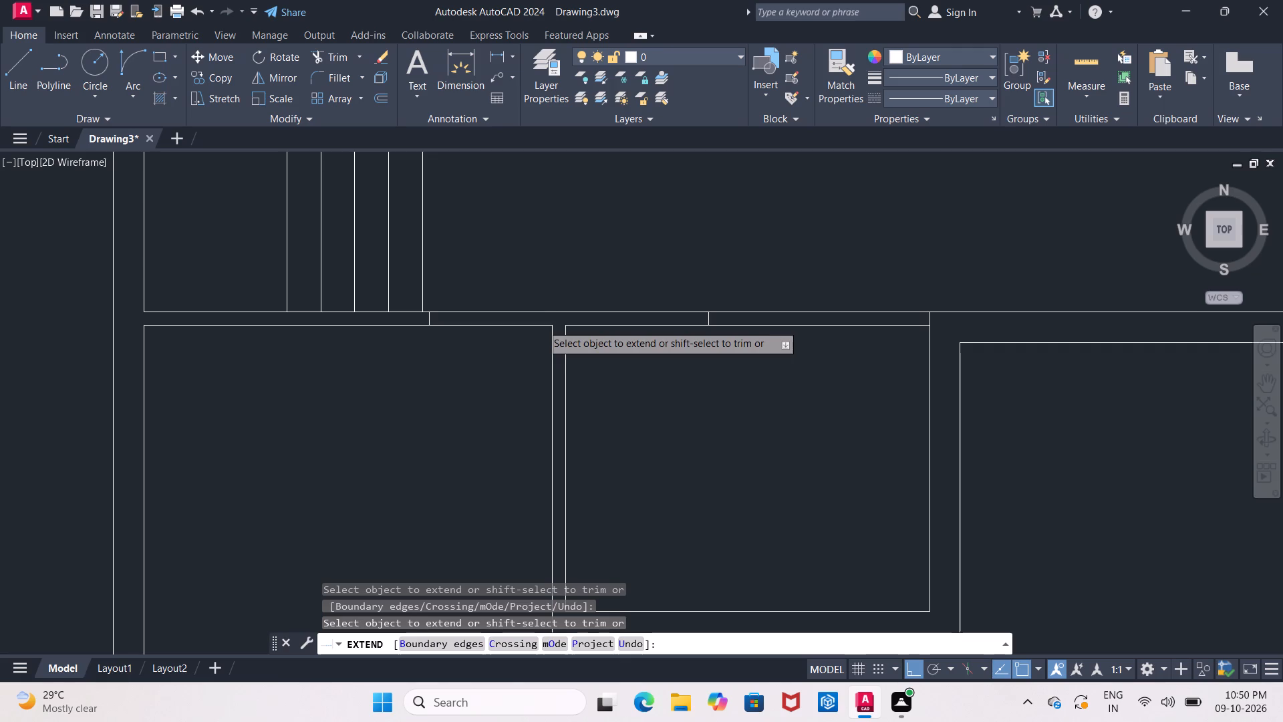
key(Escape)
Erase the short leftover jamb line crossing the wall above the kitchen.
scroll(726, 351, up, 1)
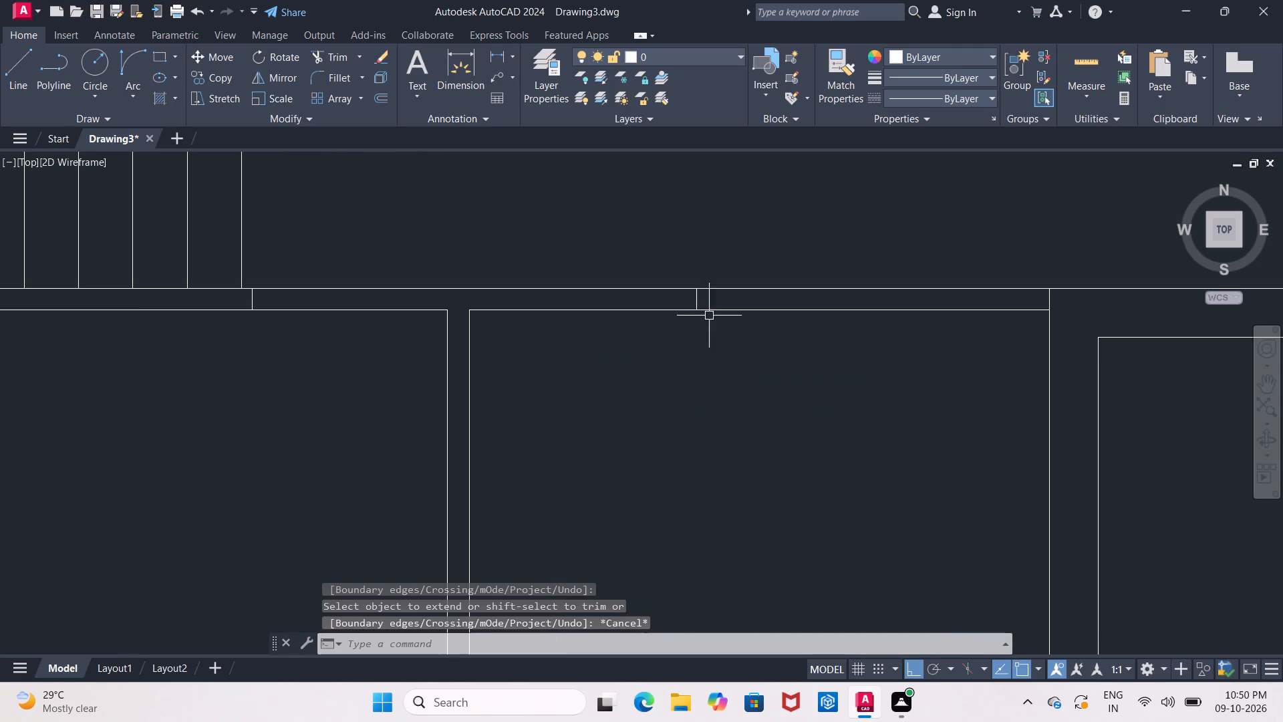
click(696, 300)
key(Delete)
Extend the wall lines below the two baths and the upper-right bedroom to close their door openings.
scroll(710, 352, down, 2)
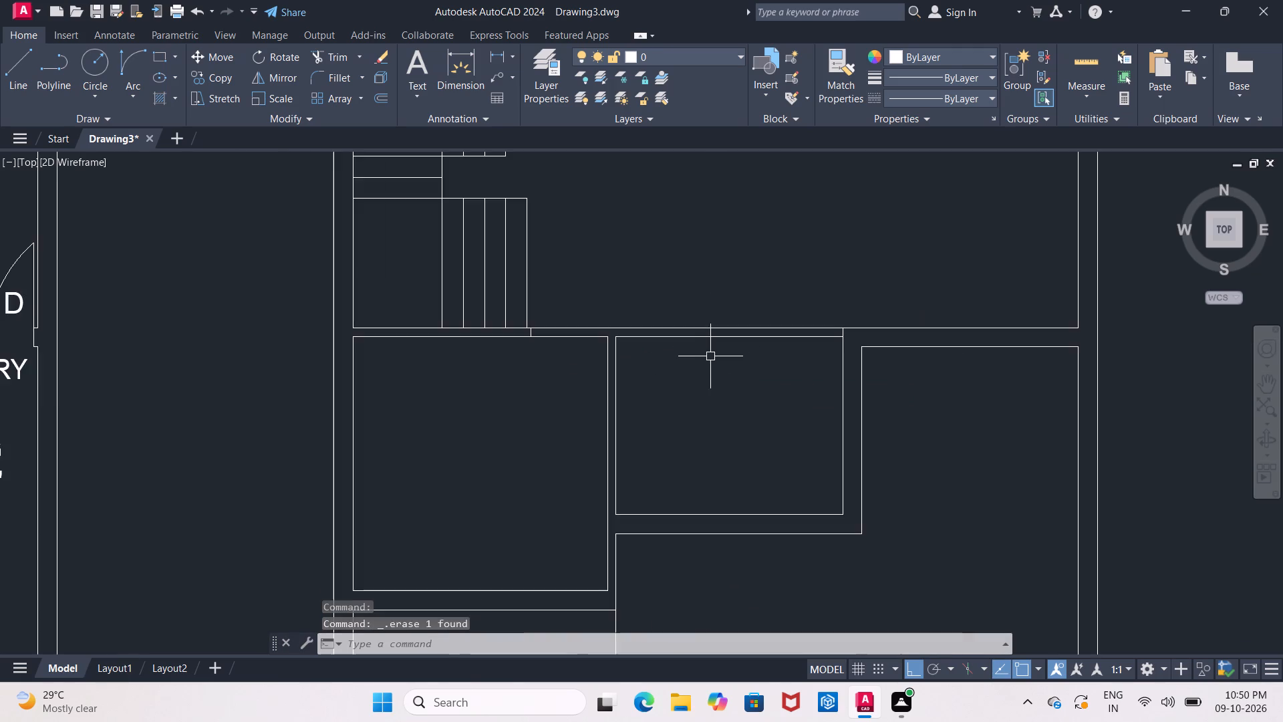
scroll(711, 362, down, 3)
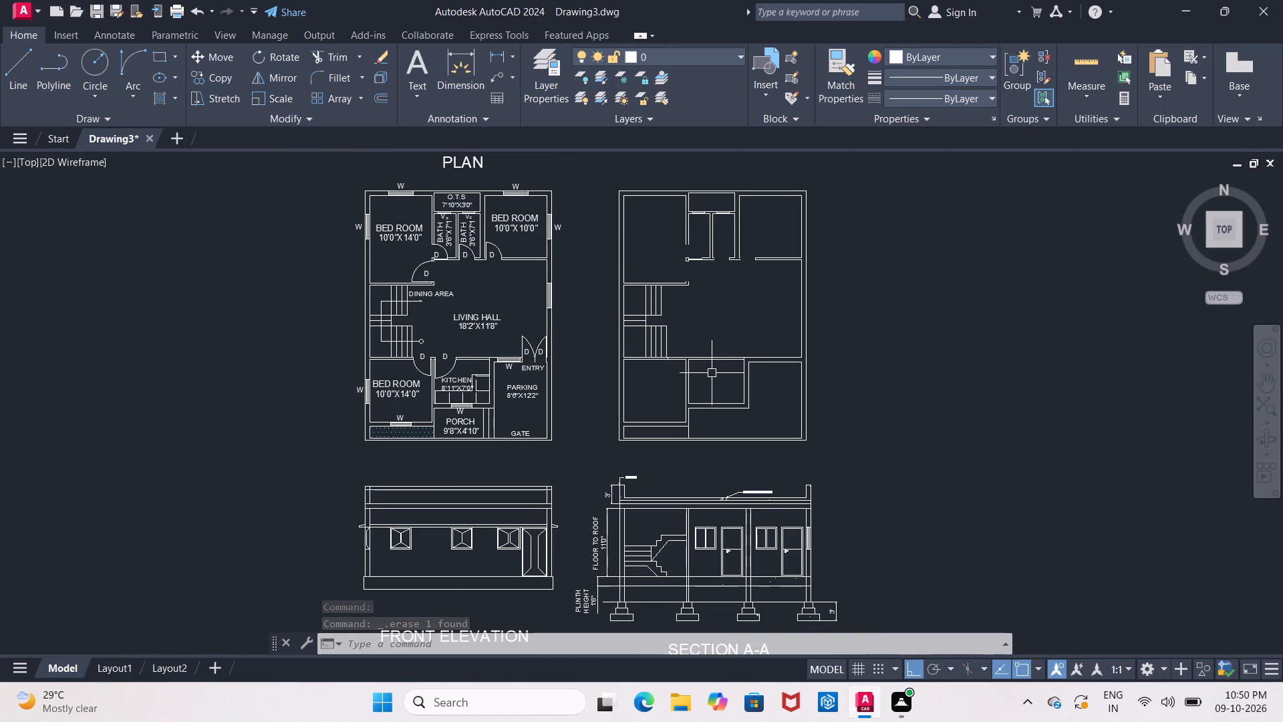
middle_drag(712, 373, 632, 367)
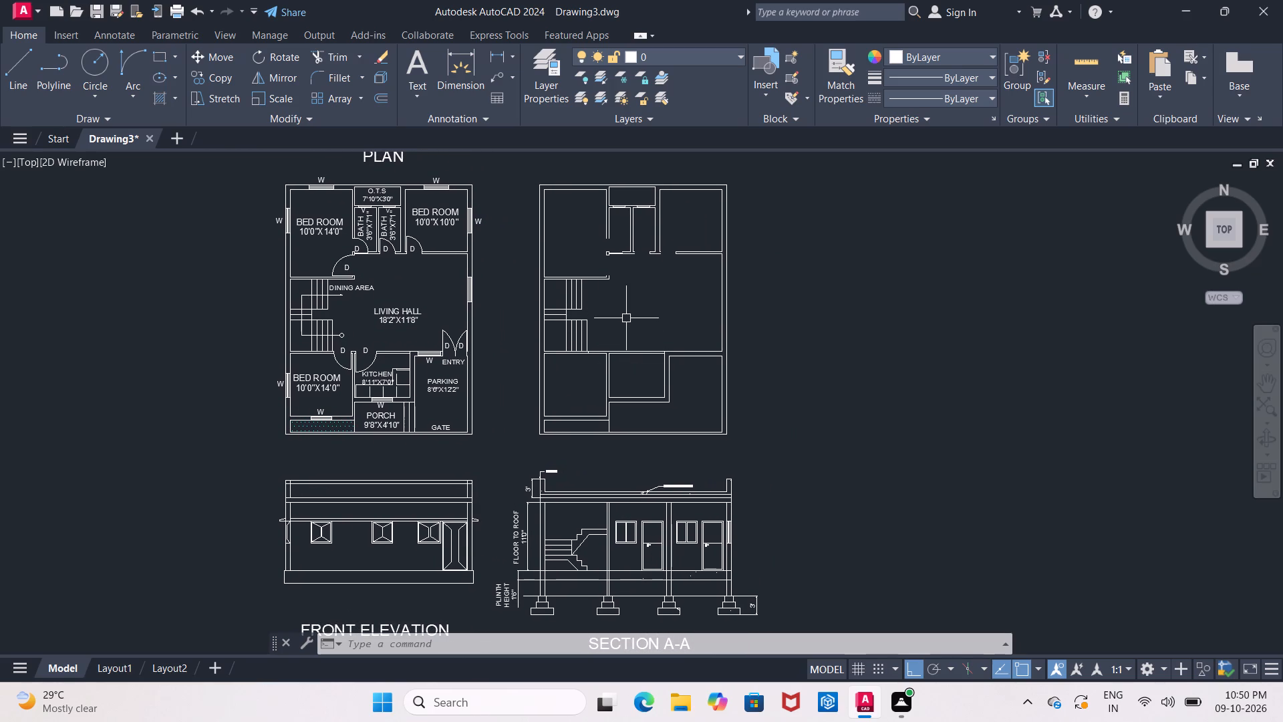
scroll(626, 319, up, 1)
middle_drag(626, 319, 607, 387)
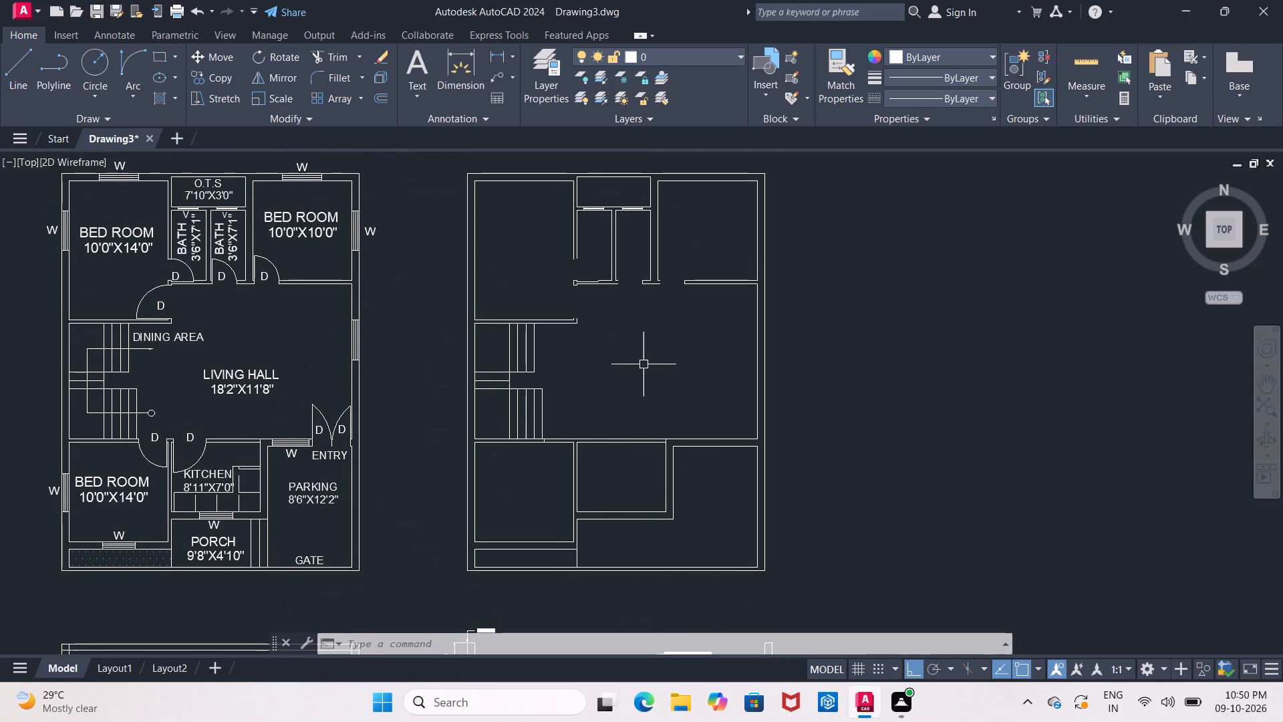
key(Escape)
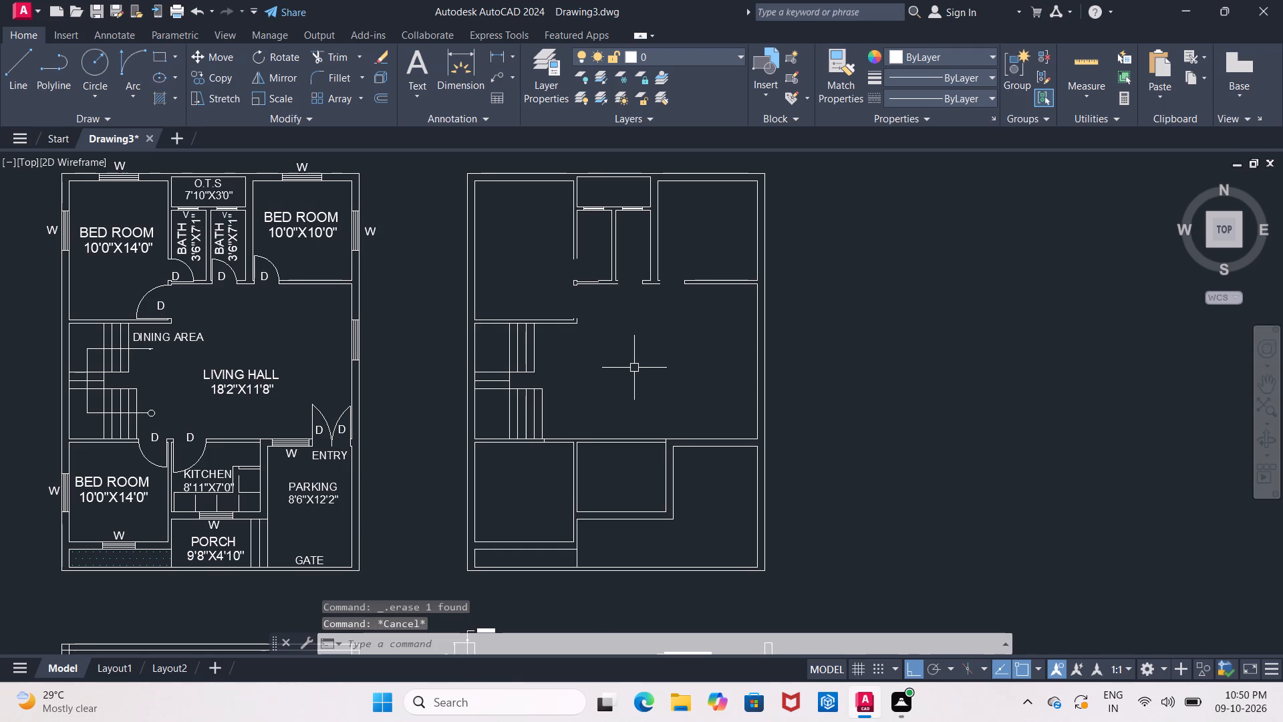
key(e)
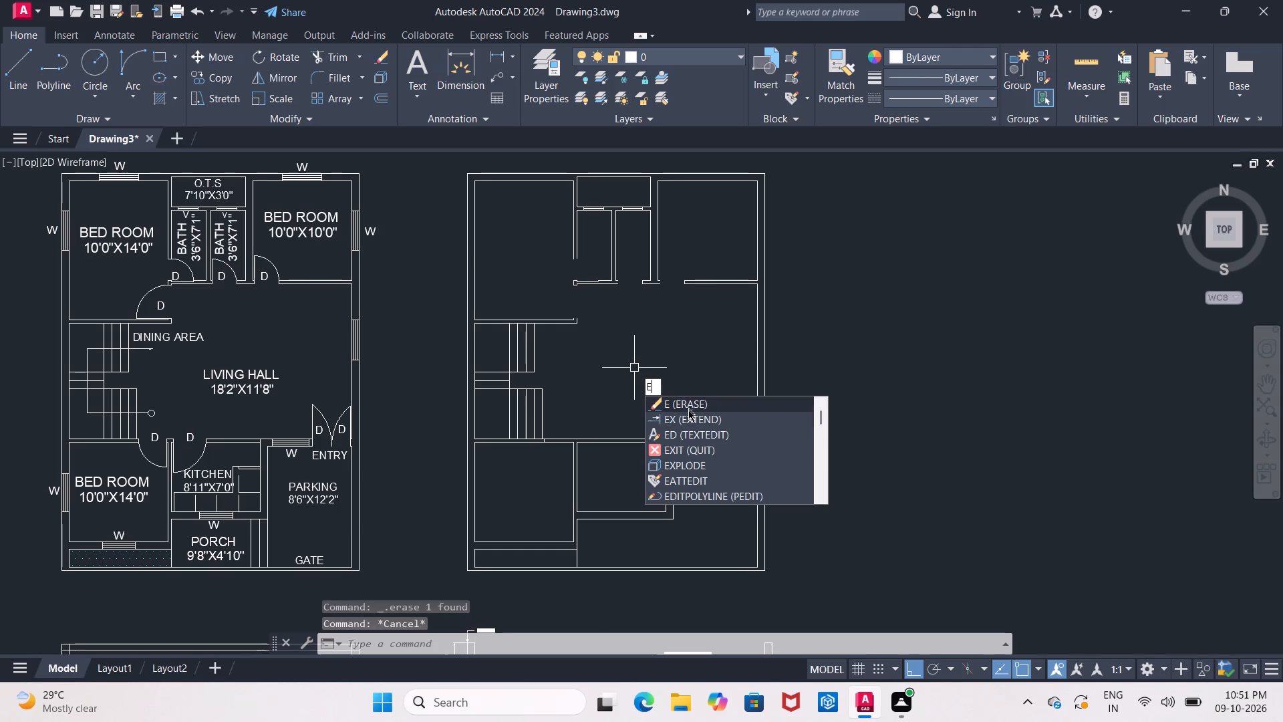
click(688, 420)
middle_drag(660, 370, 670, 406)
scroll(680, 374, up, 2)
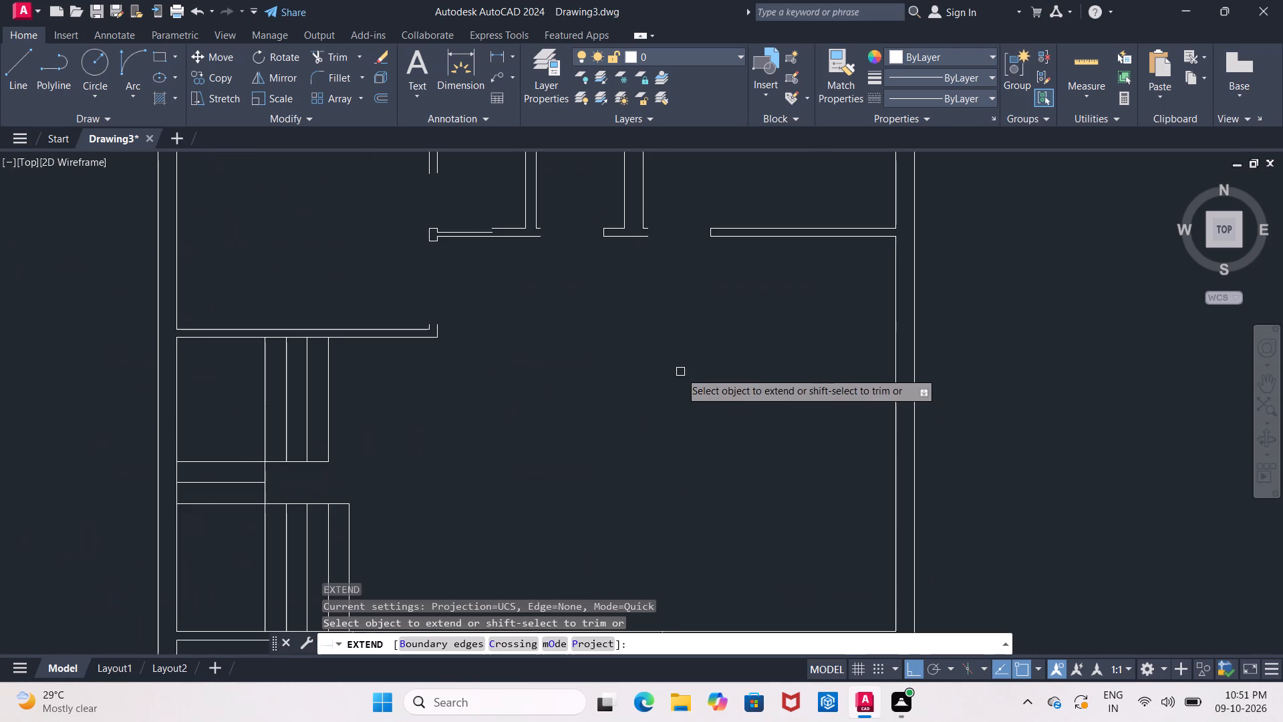
middle_drag(680, 372, 676, 399)
scroll(644, 256, up, 2)
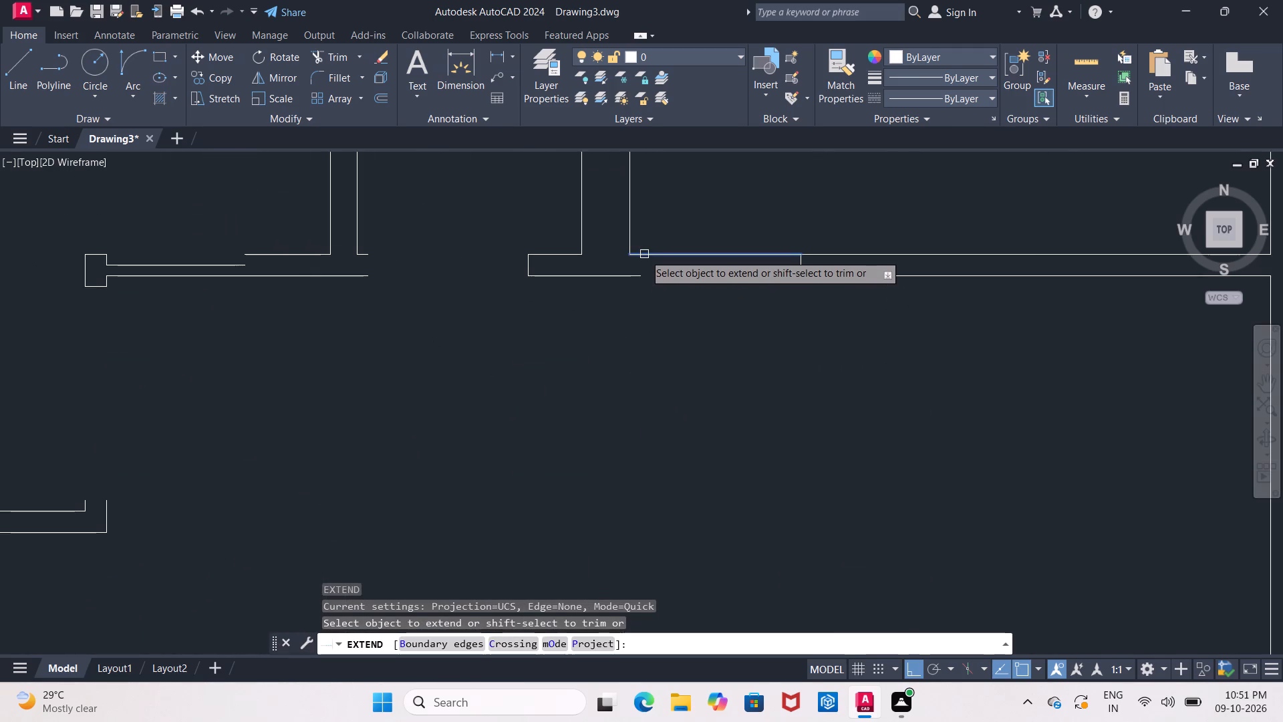
click(644, 254)
click(631, 273)
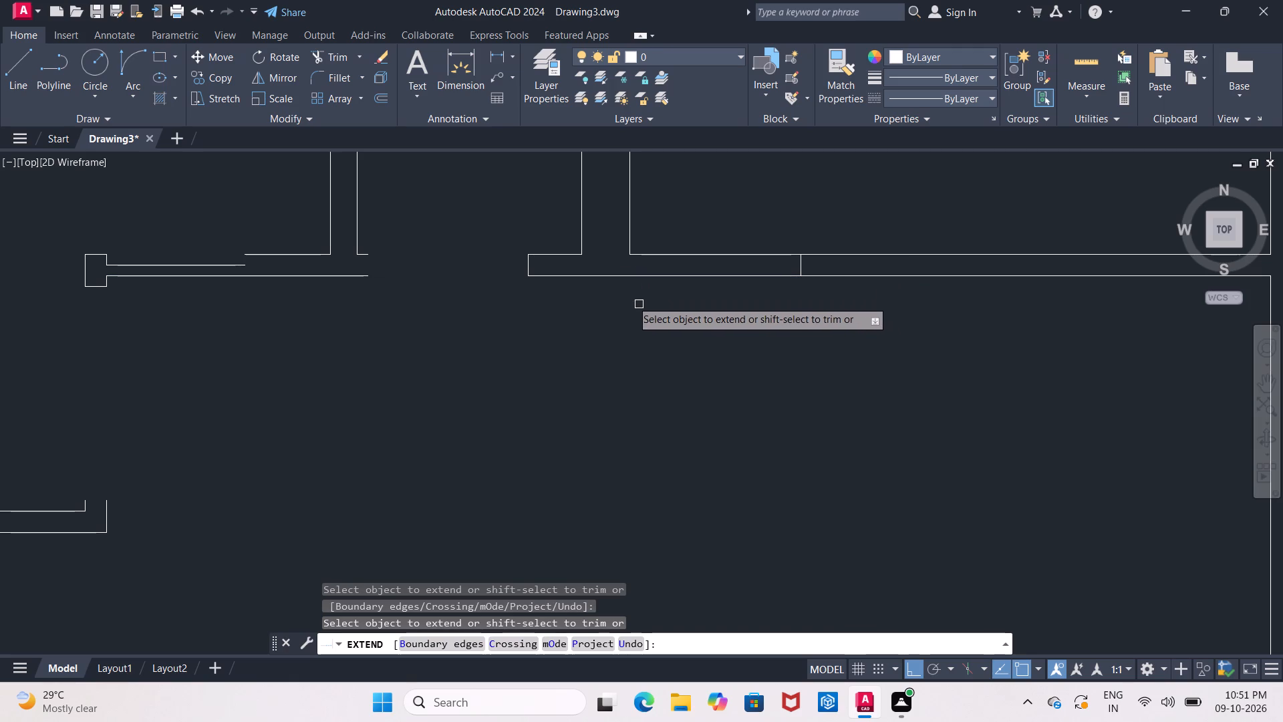
click(609, 274)
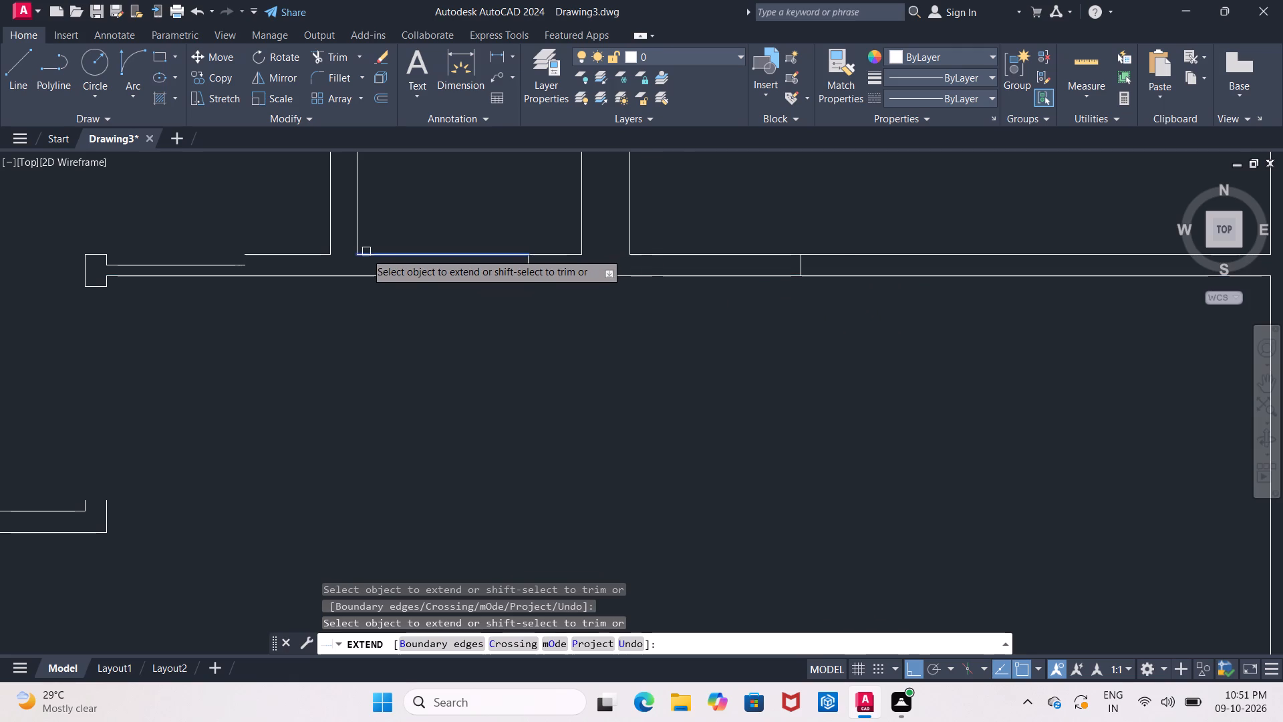
click(364, 255)
click(278, 253)
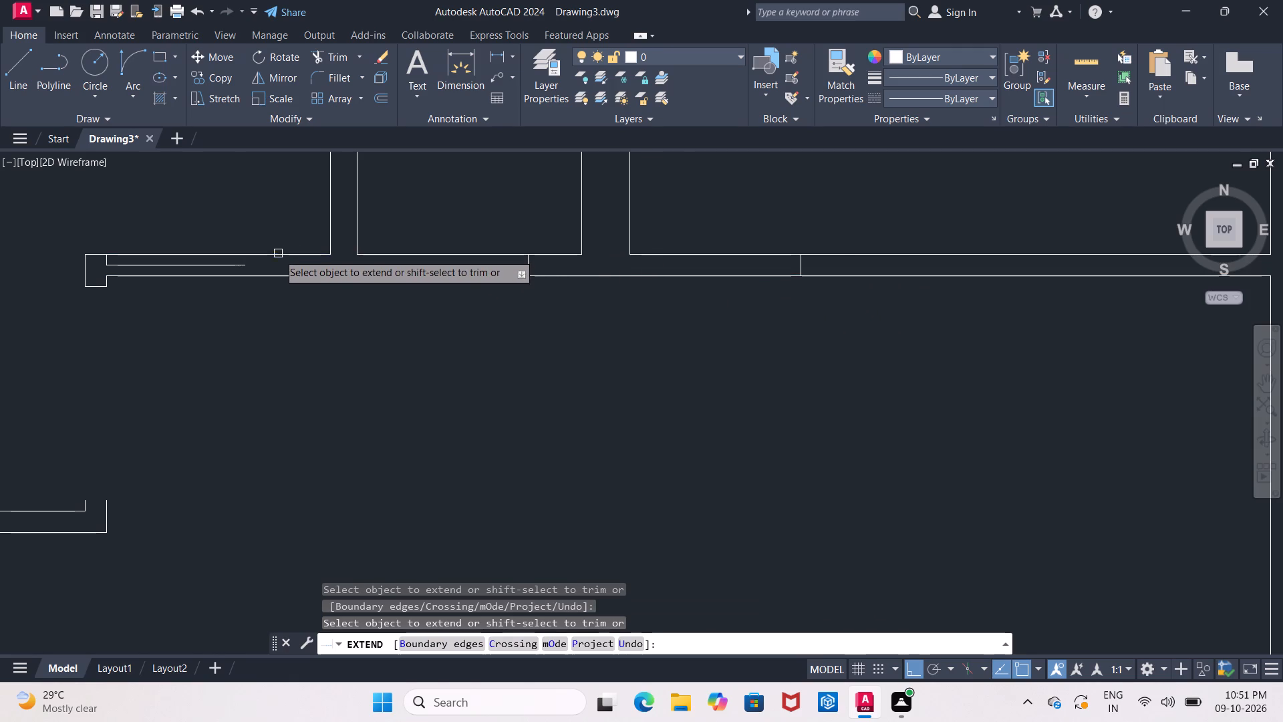
middle_drag(220, 279, 427, 299)
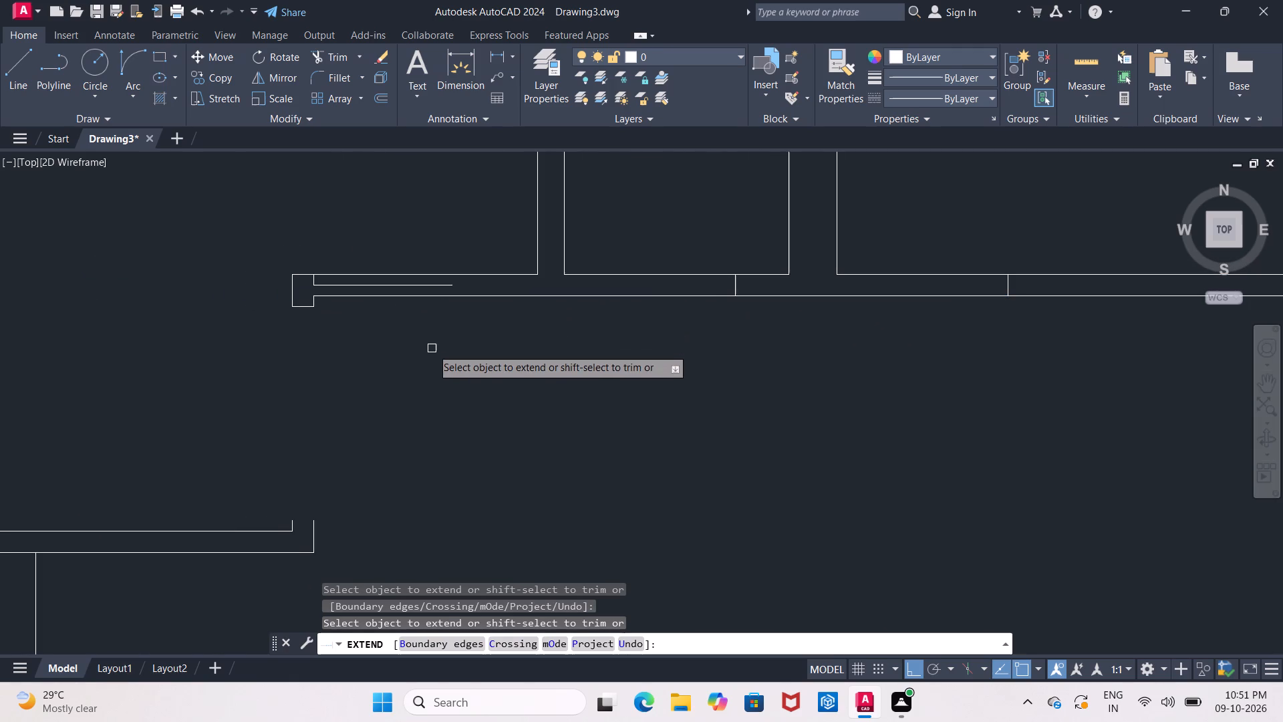
key(Escape)
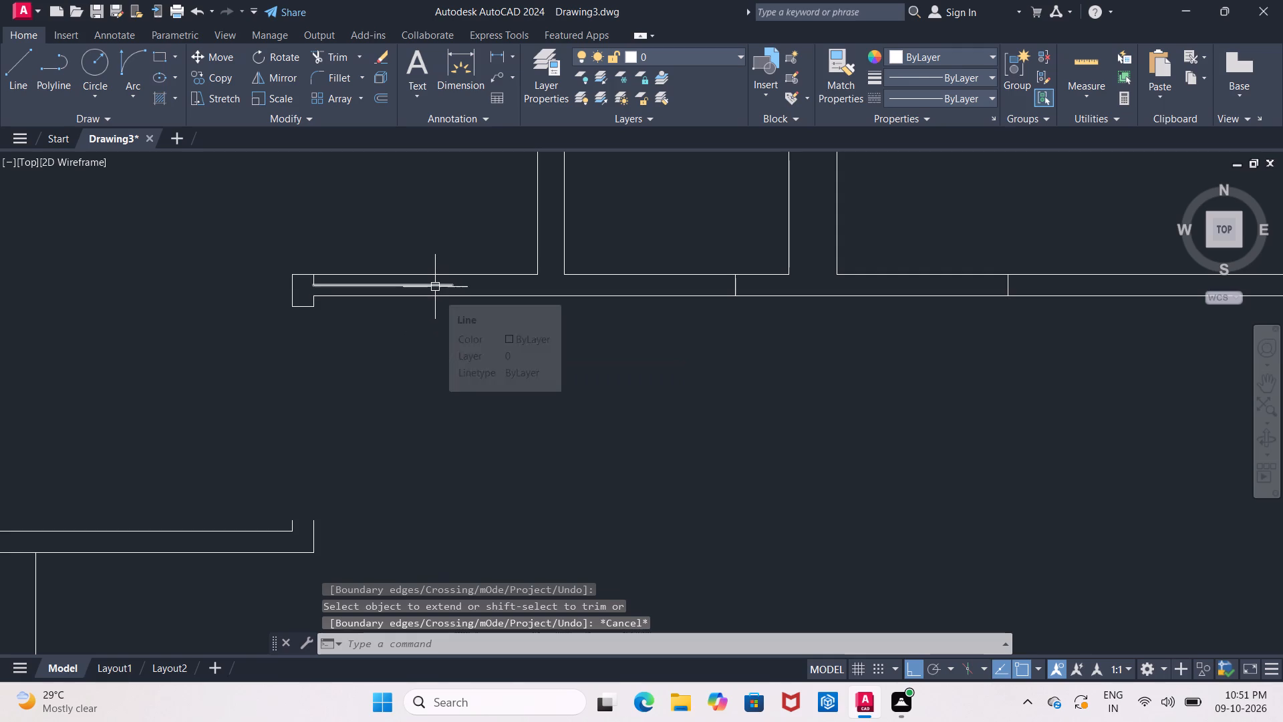
Erase the short leftover line running inside the wall thickness below the left bath.
scroll(438, 287, down, 2)
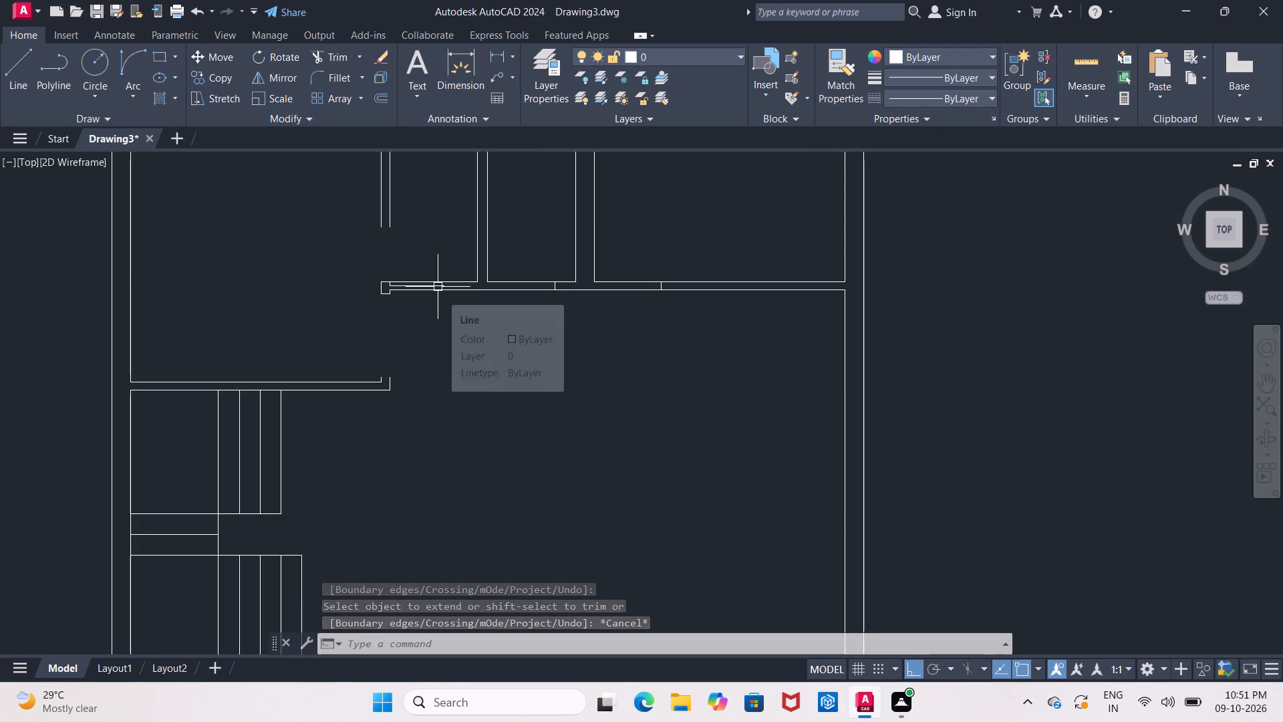
click(438, 287)
scroll(460, 330, up, 1)
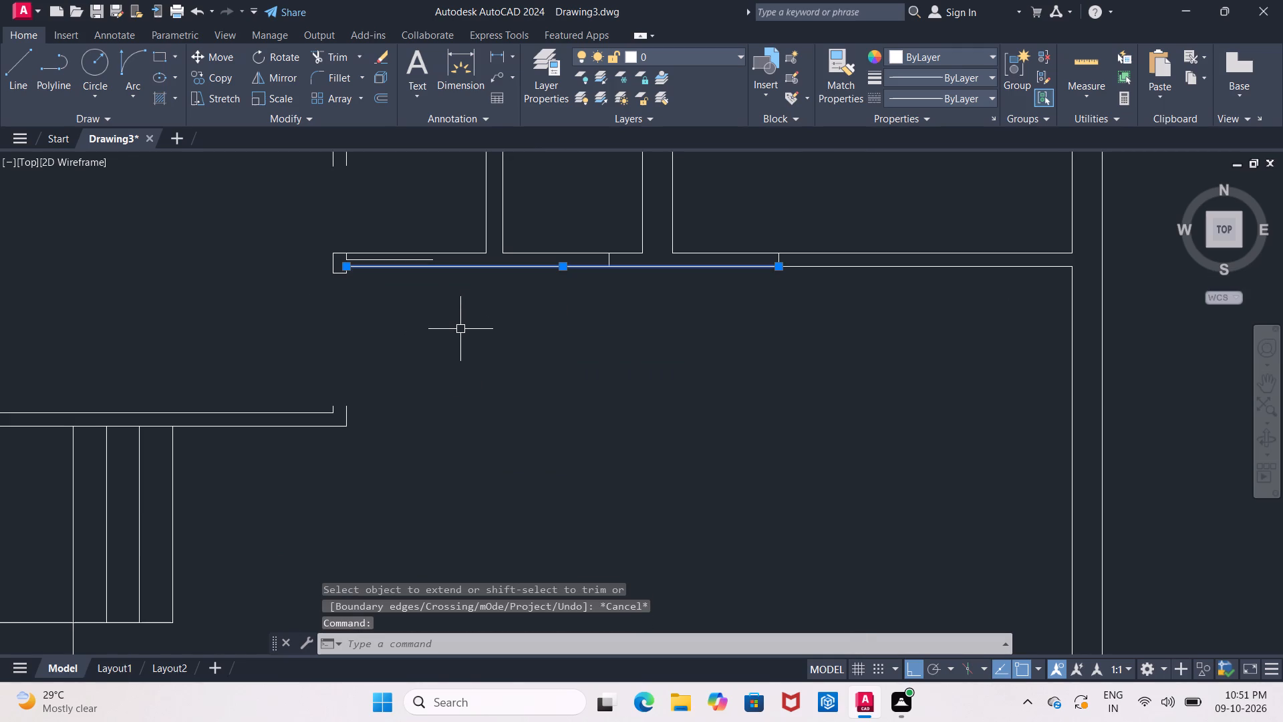
key(Escape)
click(418, 261)
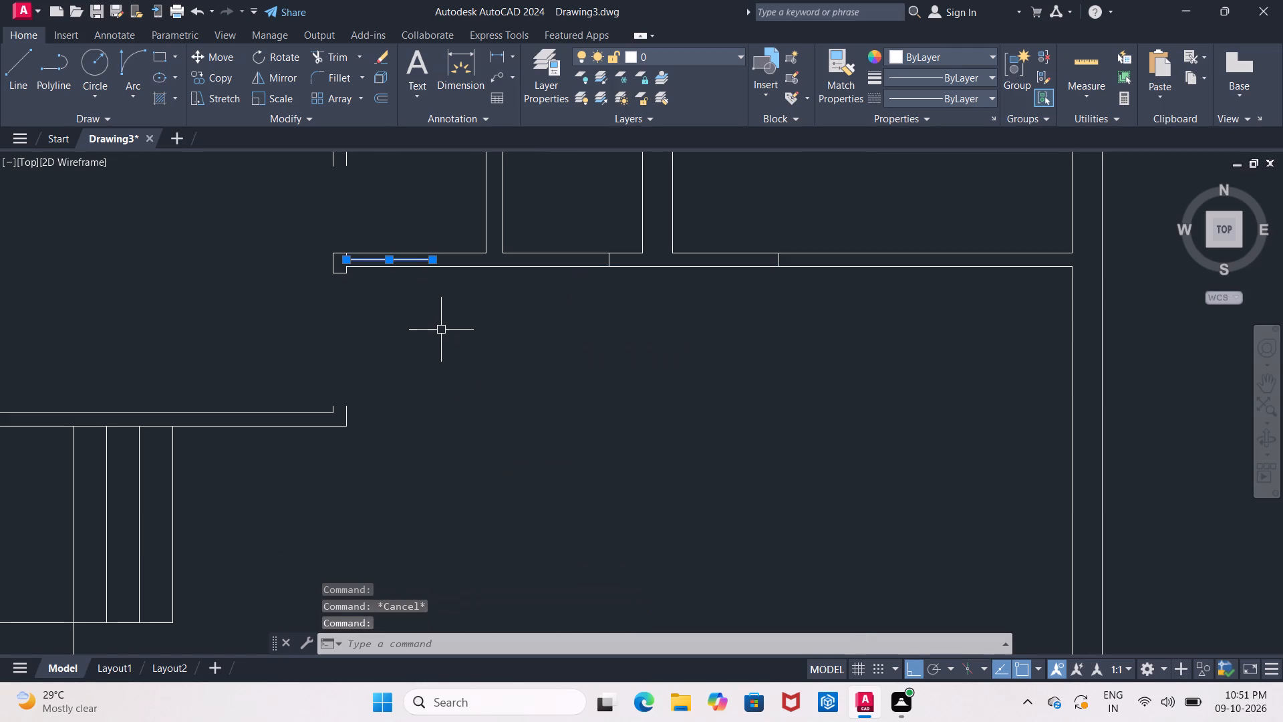
key(Delete)
middle_drag(444, 327, 621, 356)
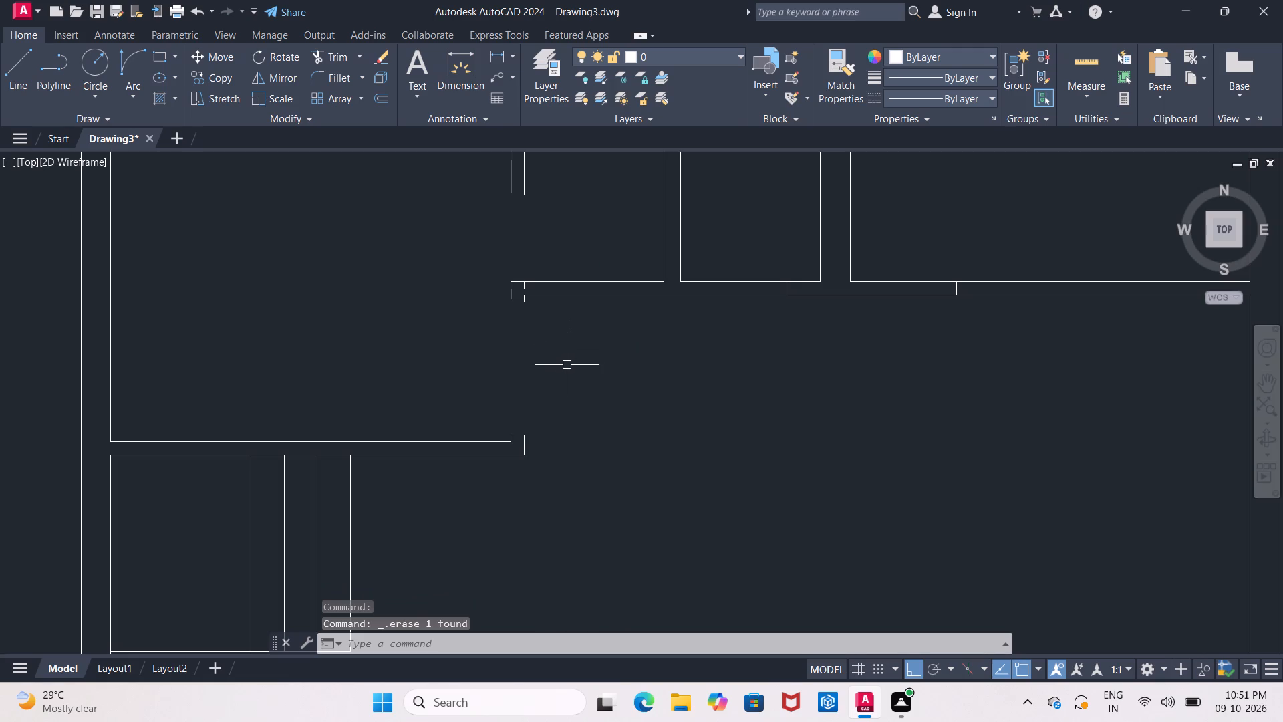
Extend the two wall lines at the upper-left bedroom's lower-right corner up to the bath wall, closing the bedroom's door opening.
key(Escape)
text(EX)
key(Return)
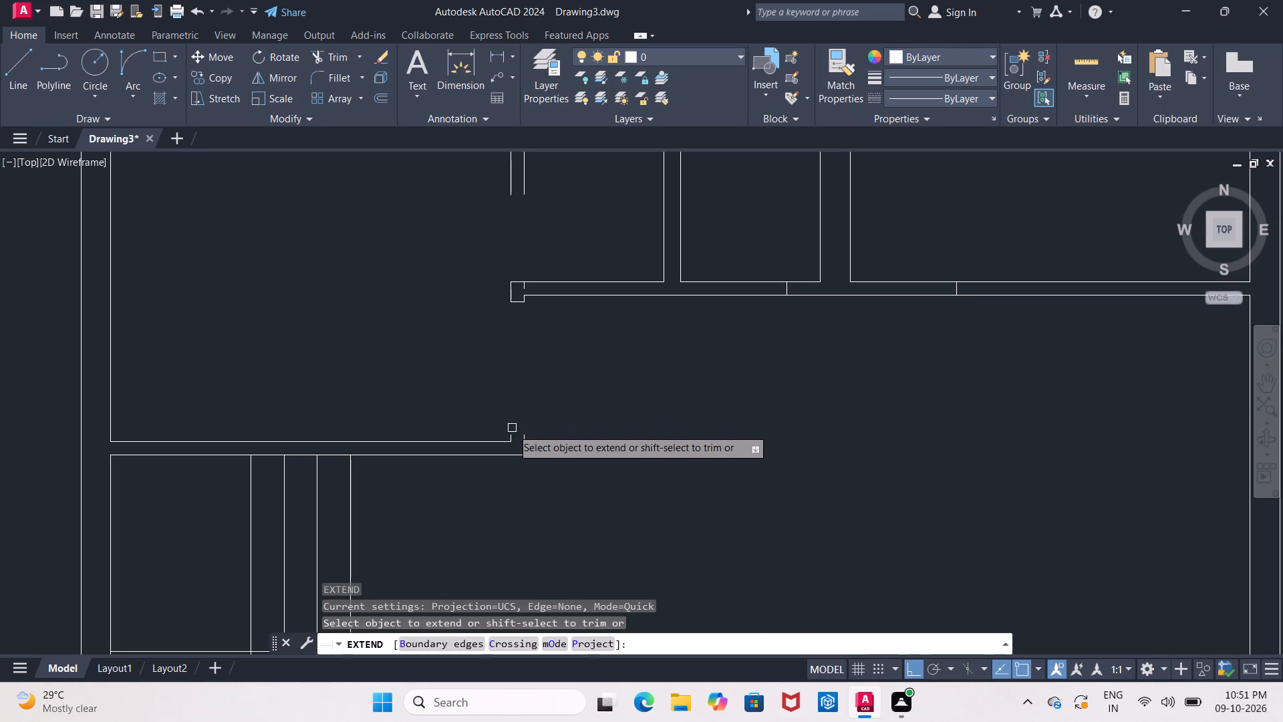
click(511, 436)
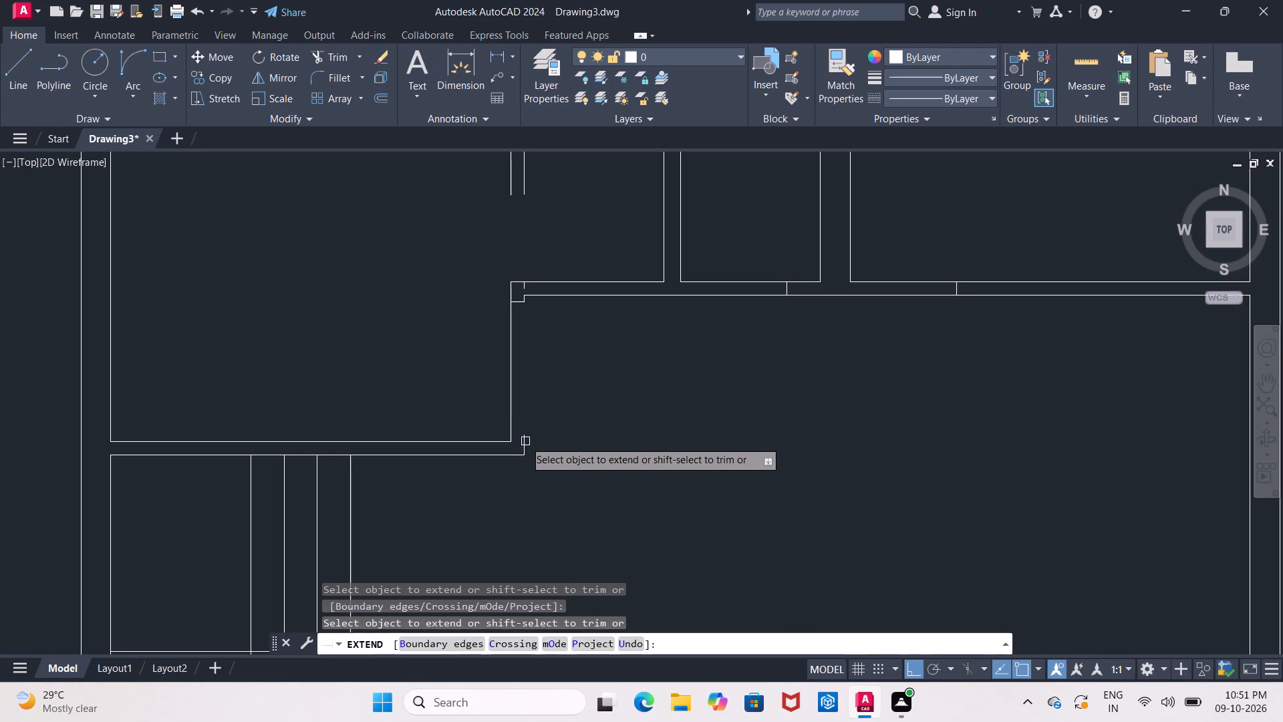
click(523, 437)
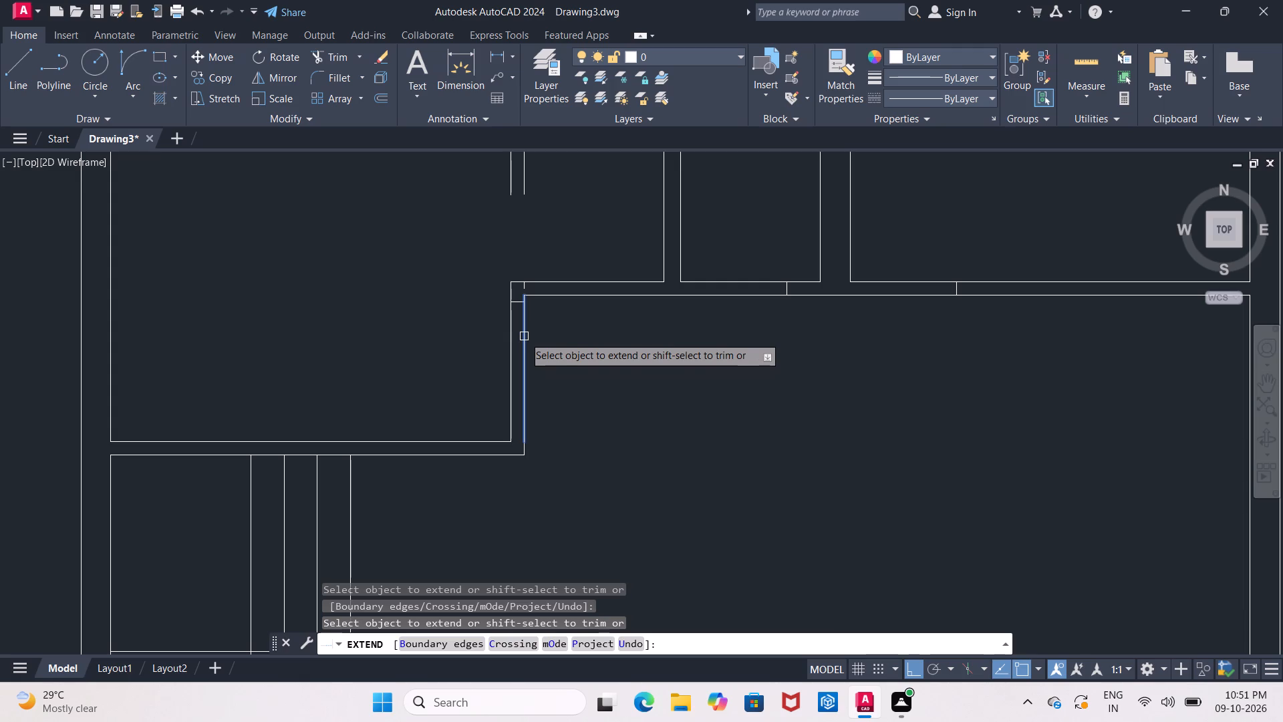
click(524, 336)
click(528, 322)
scroll(550, 322, up, 1)
middle_drag(550, 322, 573, 376)
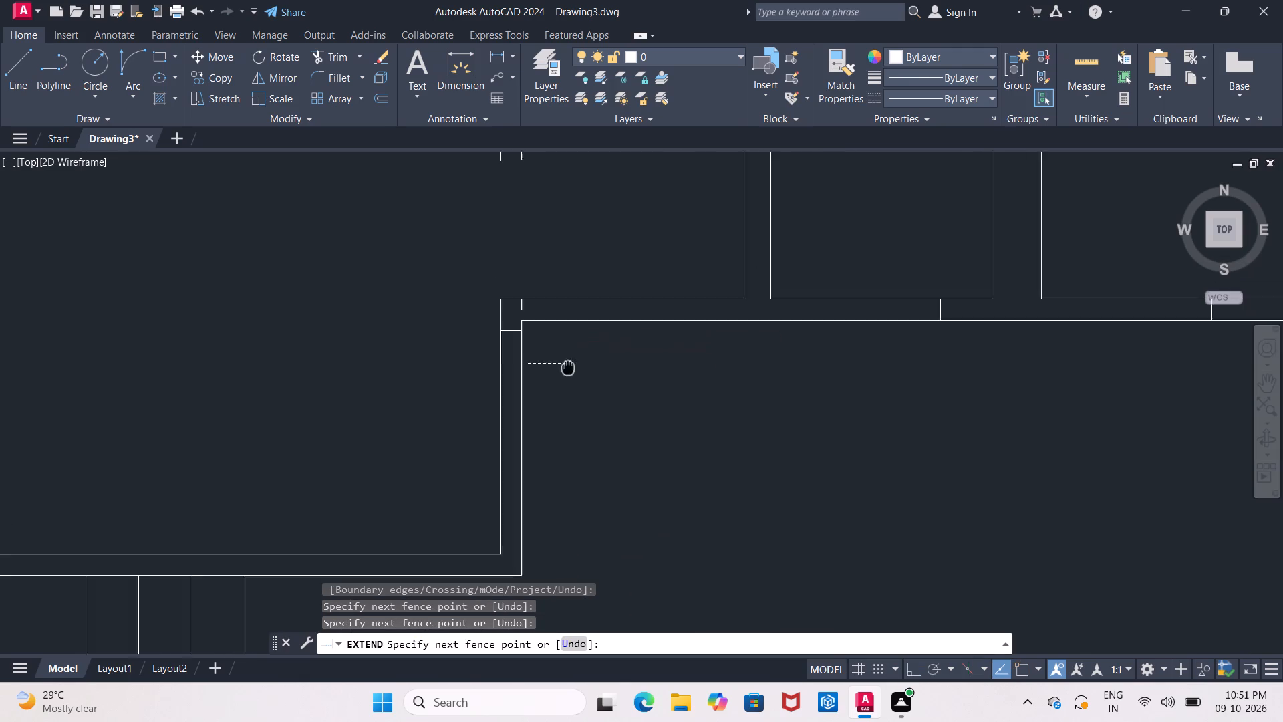
middle_drag(573, 376, 588, 400)
key(Escape)
Extend the wall lines between the upper-left bedroom and the left bath to close the bath's side opening.
key(e)
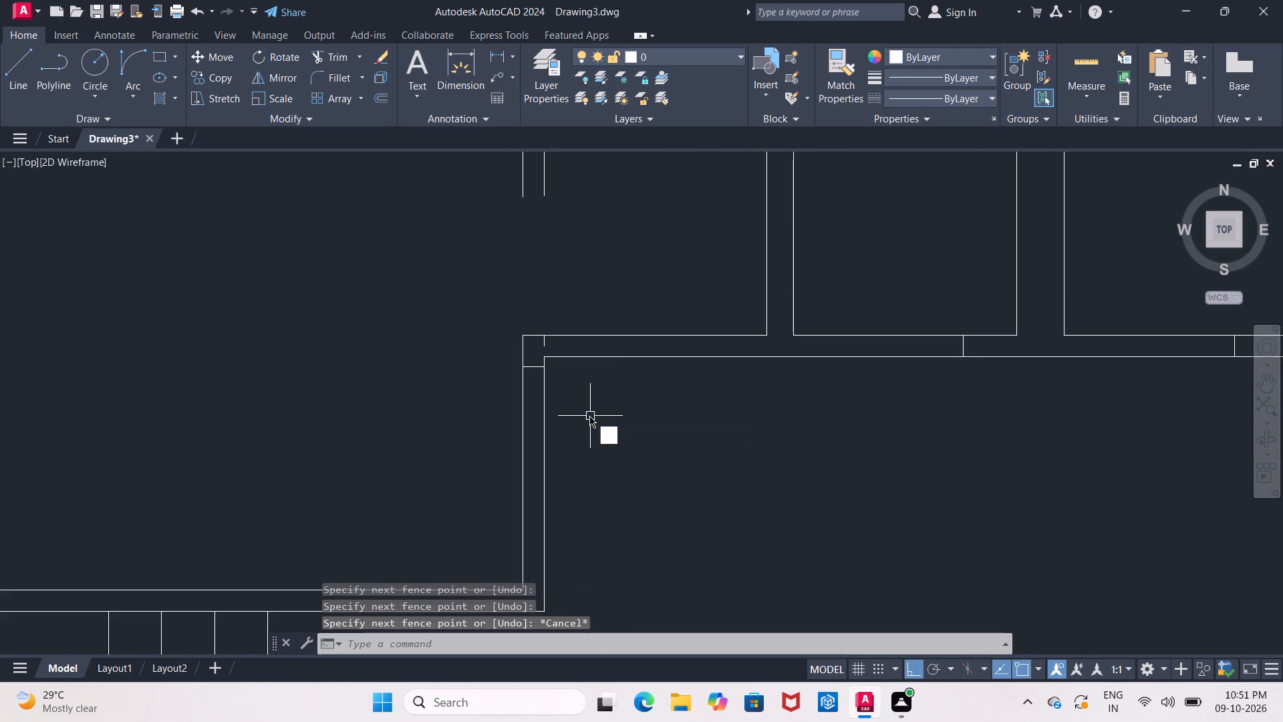
key(x)
key(Return)
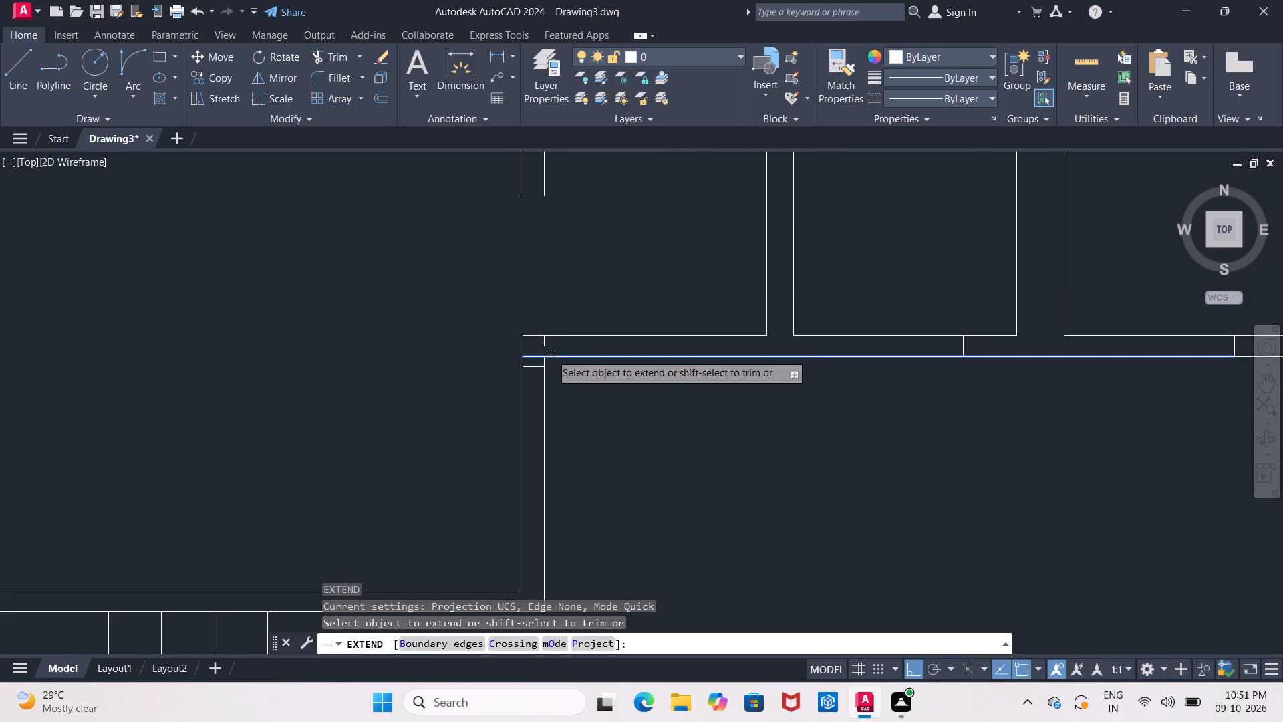
click(545, 342)
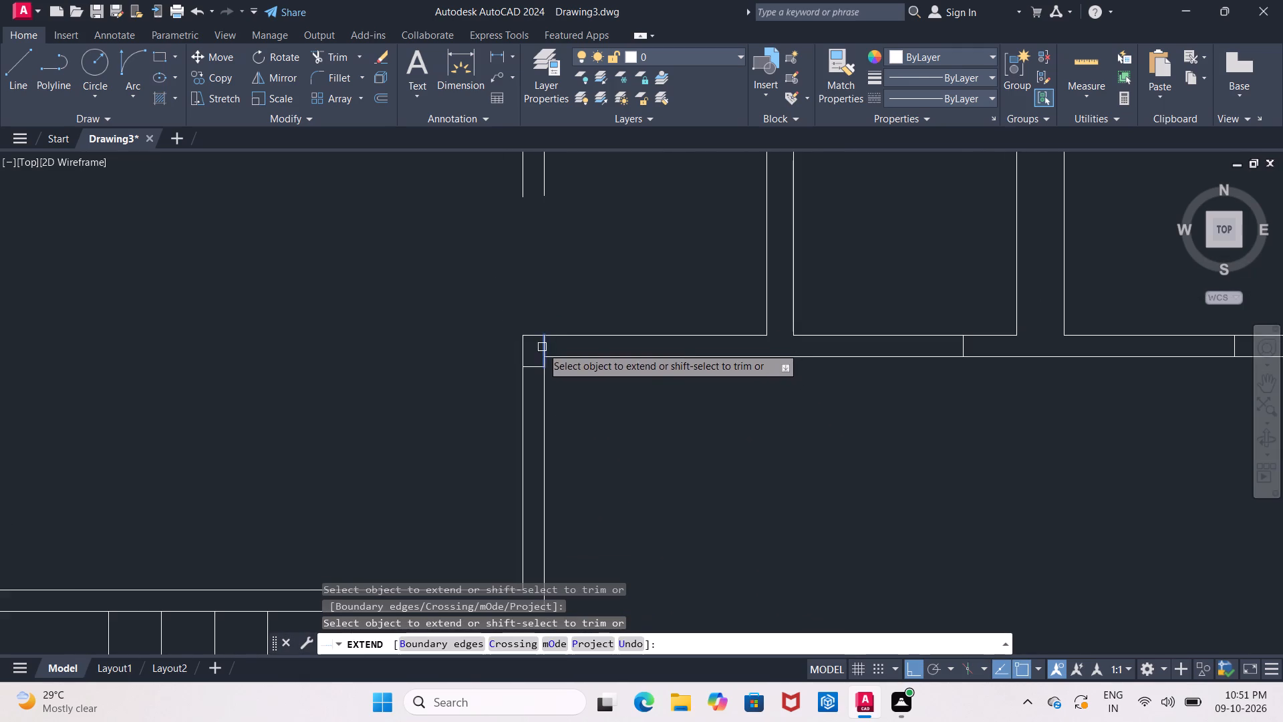
click(546, 182)
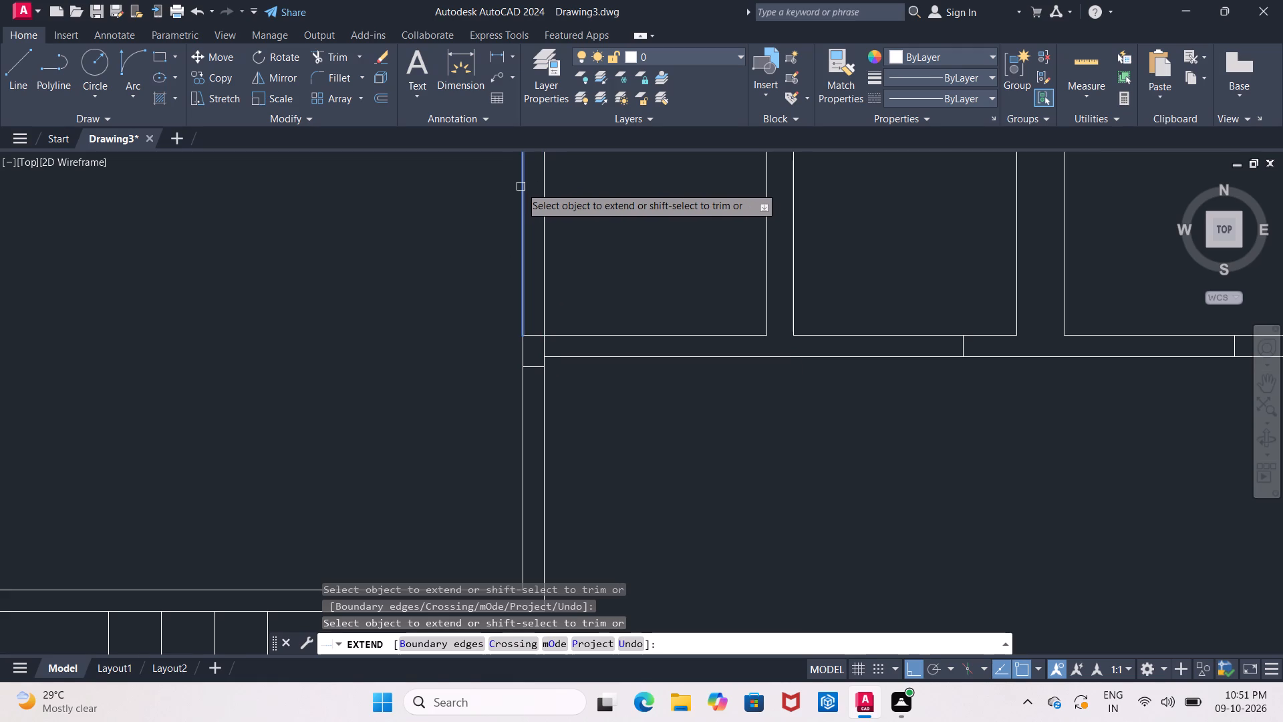
click(521, 187)
Extend the wall line below the living hall and stairs to the outer wall face at both ends.
scroll(522, 201, down, 3)
middle_drag(558, 293, 591, 400)
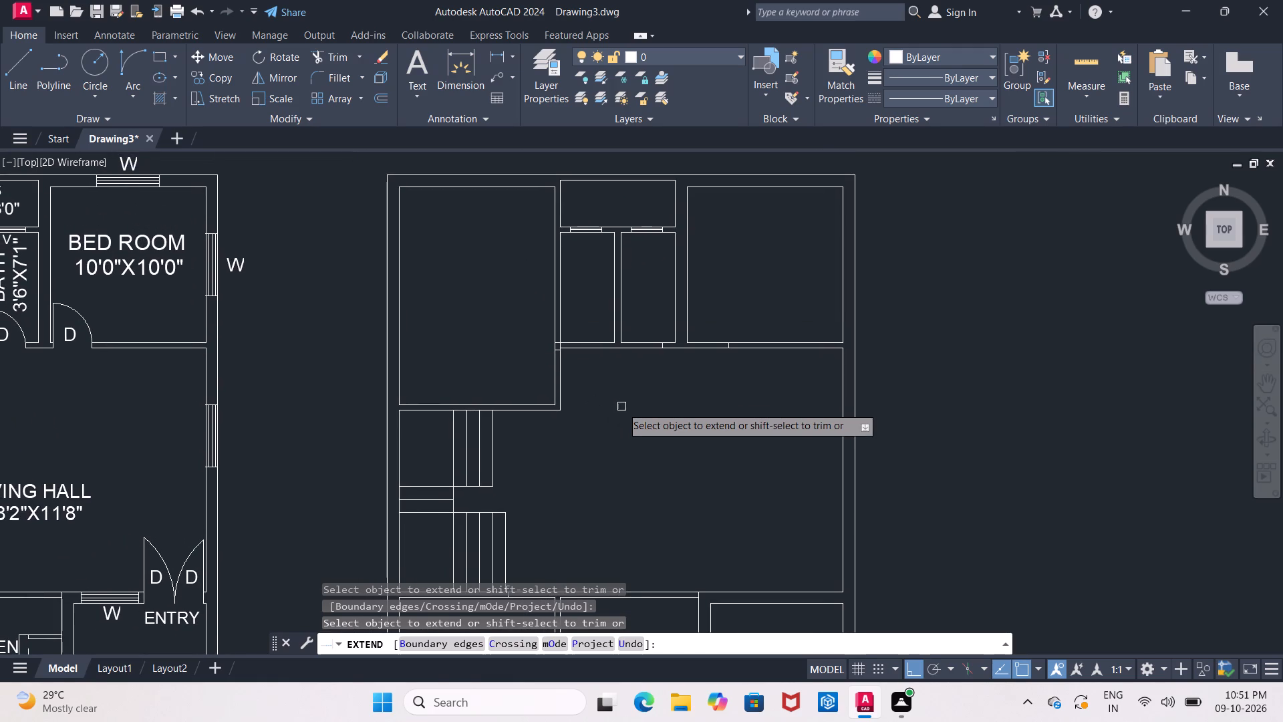
middle_drag(652, 394, 682, 376)
scroll(684, 384, down, 1)
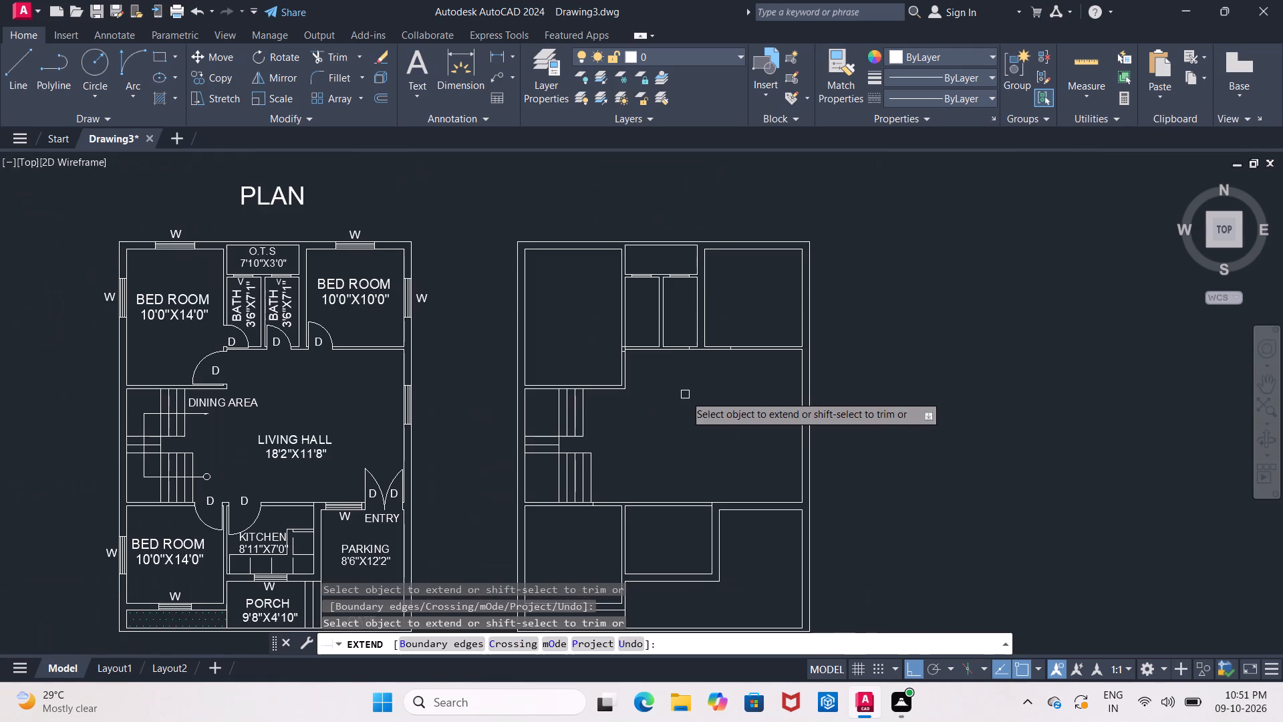
middle_drag(690, 417, 698, 338)
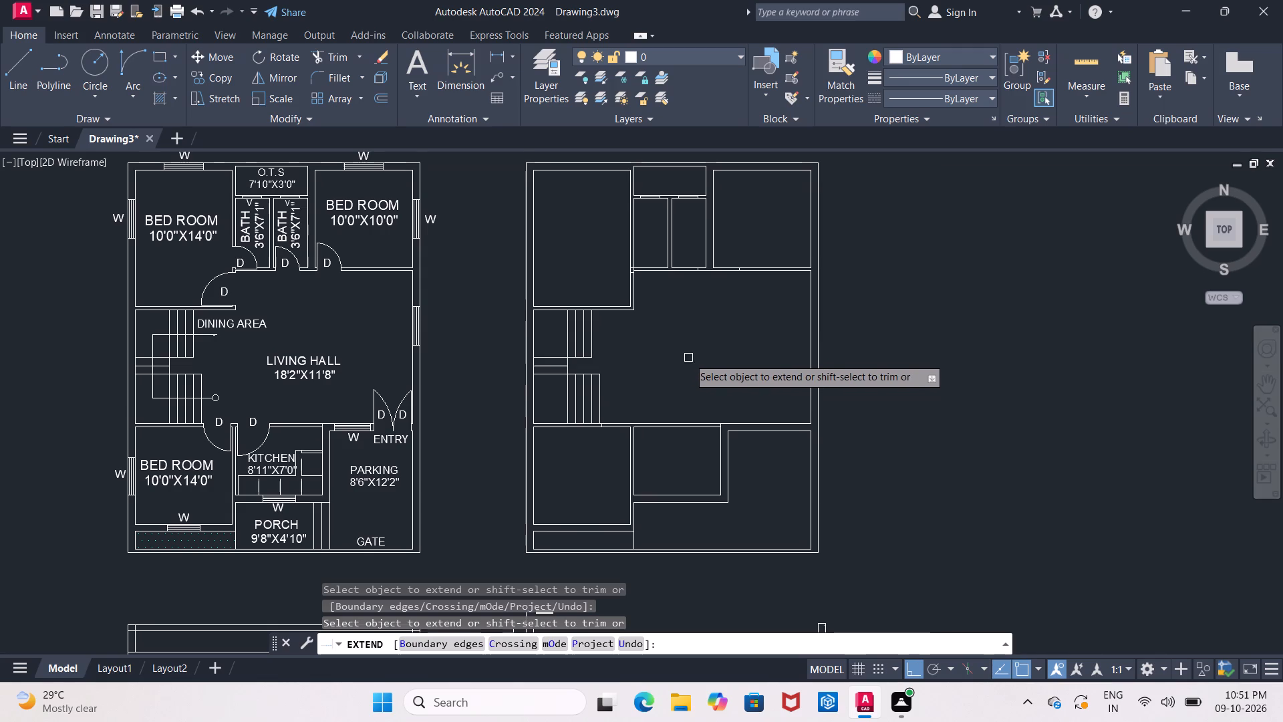
middle_drag(704, 366, 583, 329)
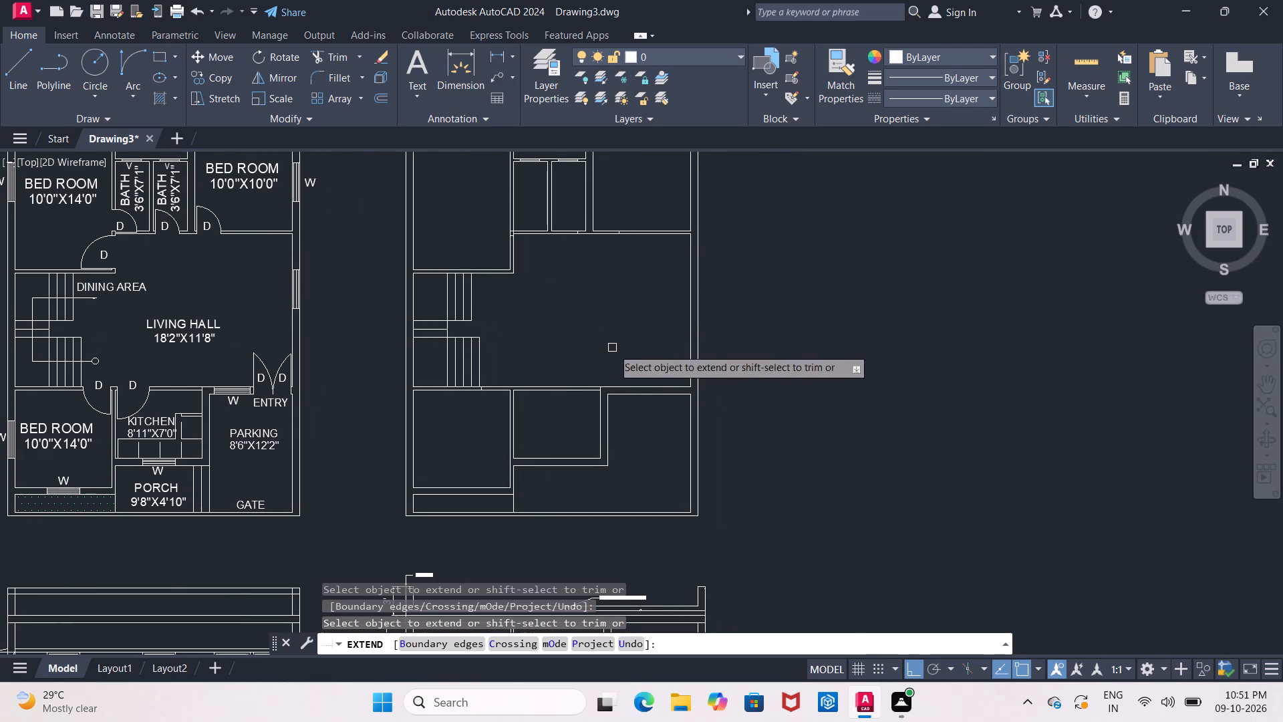
scroll(613, 360, up, 1)
middle_drag(595, 347, 526, 311)
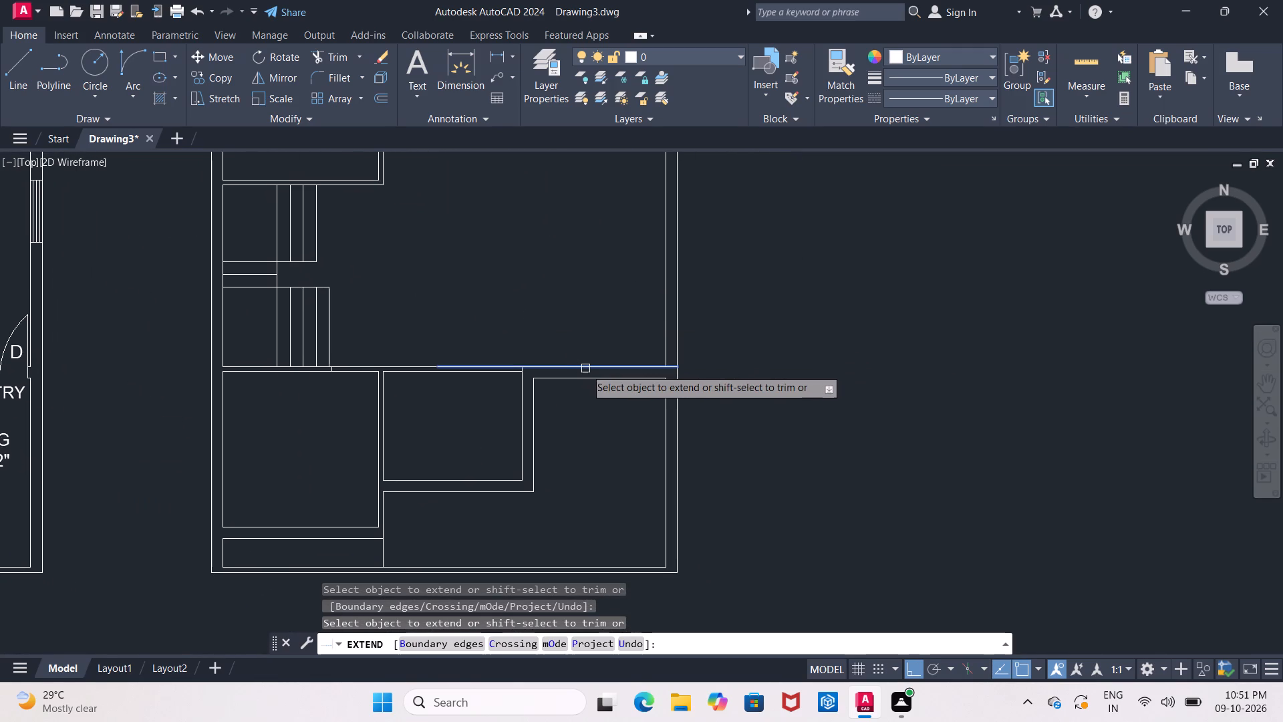
click(585, 368)
middle_drag(590, 315, 597, 317)
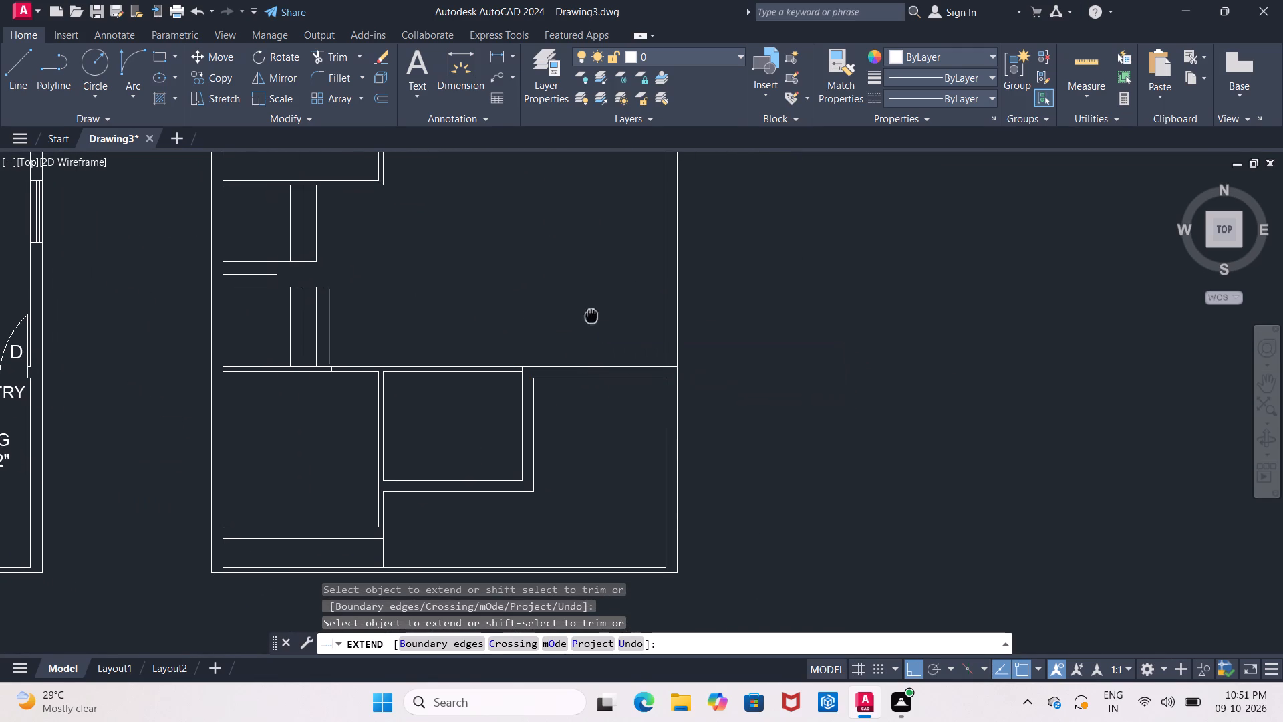
middle_drag(597, 317, 736, 327)
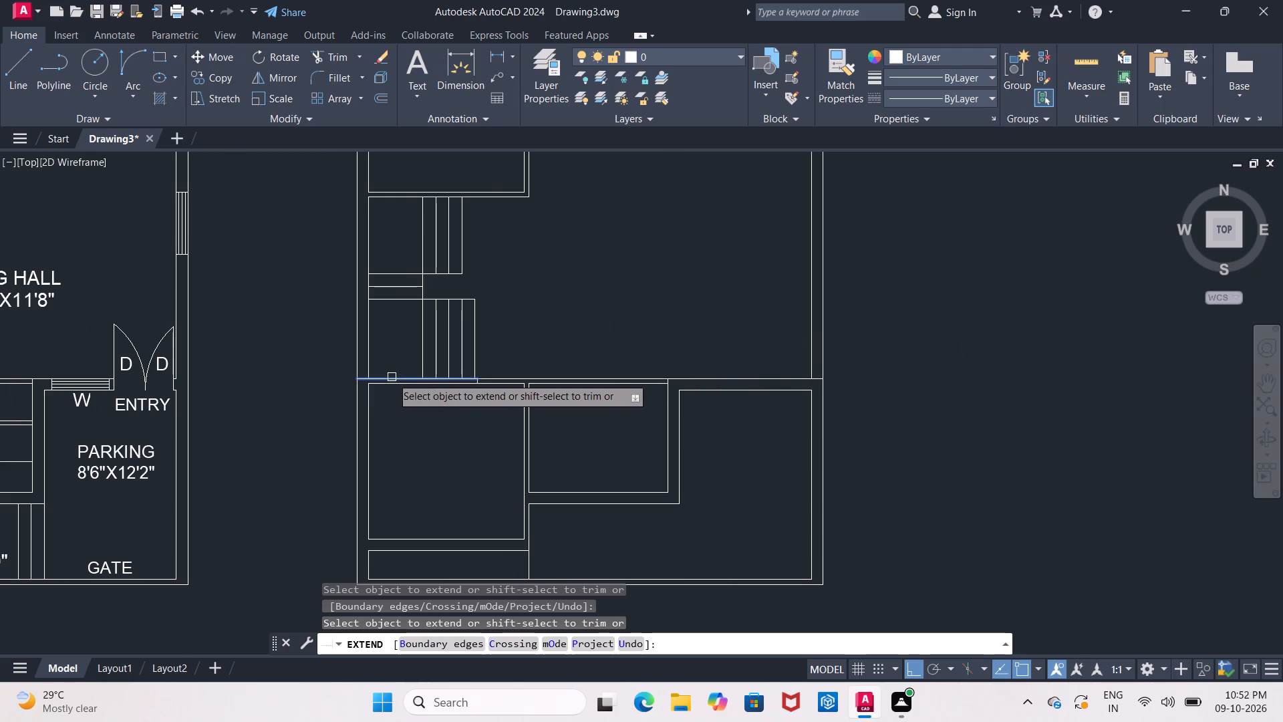
scroll(392, 377, down, 2)
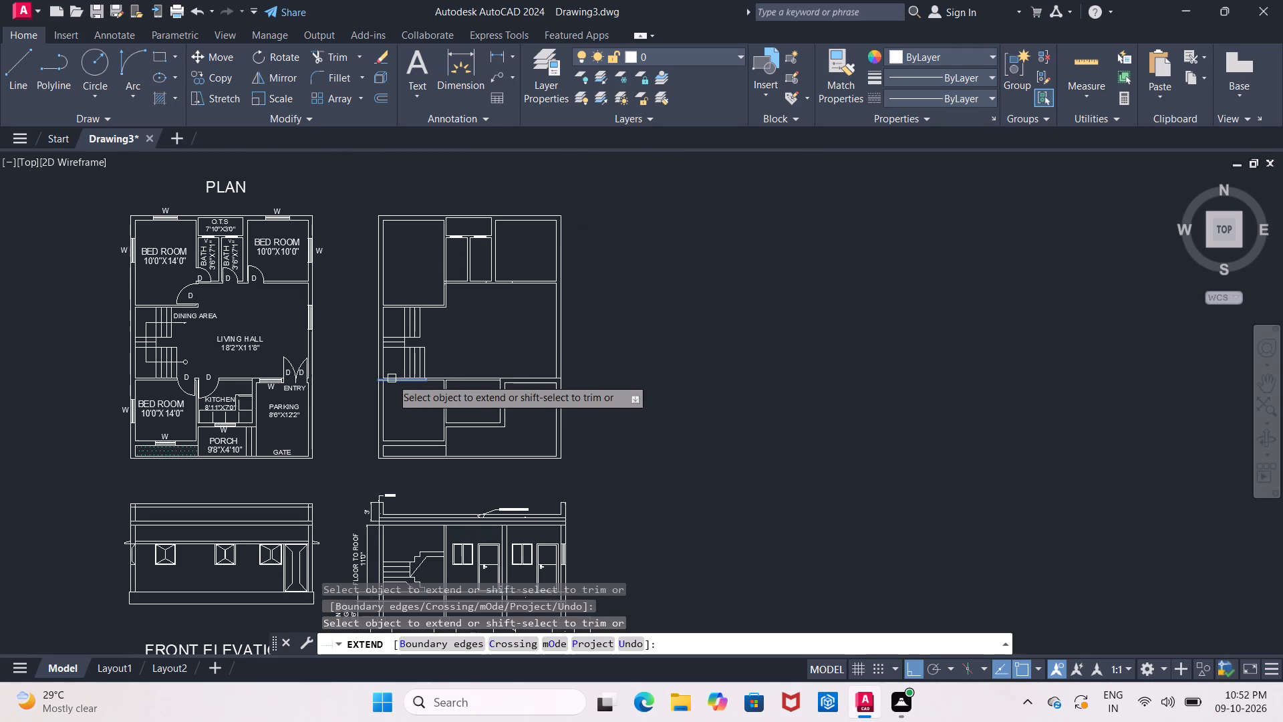
scroll(392, 378, up, 1)
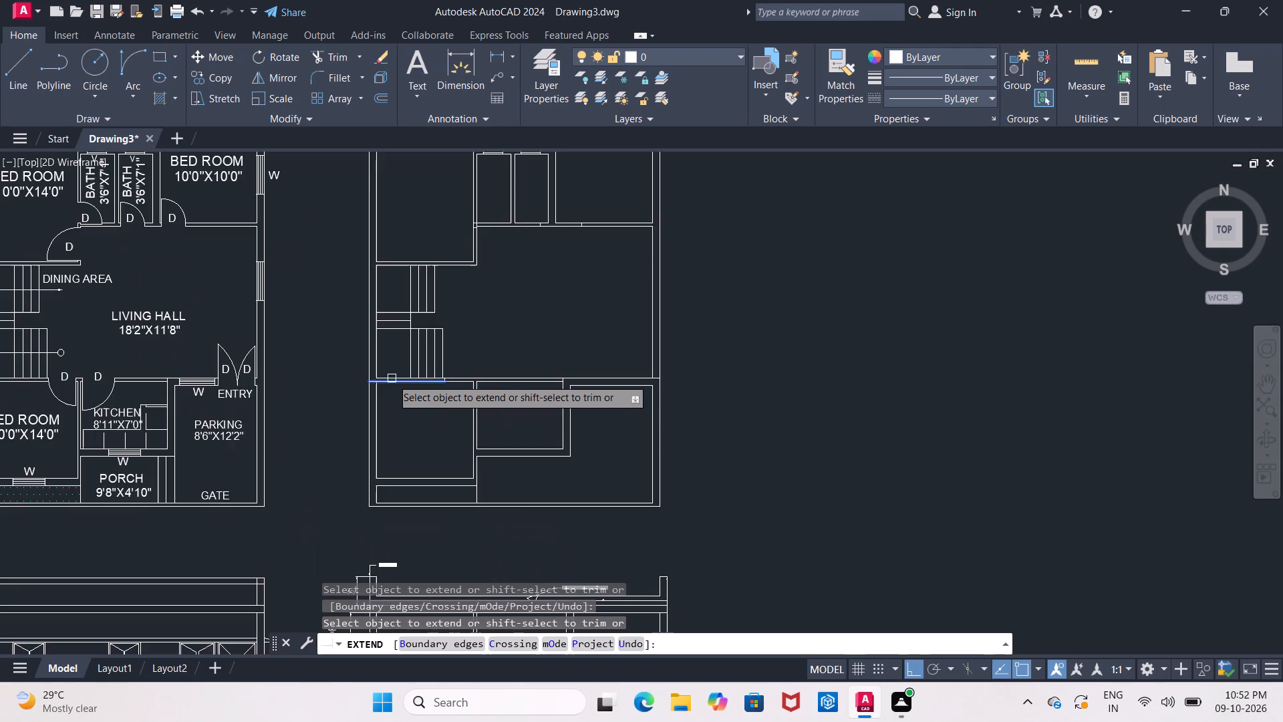
scroll(392, 377, up, 2)
click(392, 376)
Extend both lines of the wall between the upper-left bedroom and the stairs to the left outer wall face.
middle_drag(388, 340, 413, 469)
scroll(414, 469, down, 2)
scroll(426, 361, up, 1)
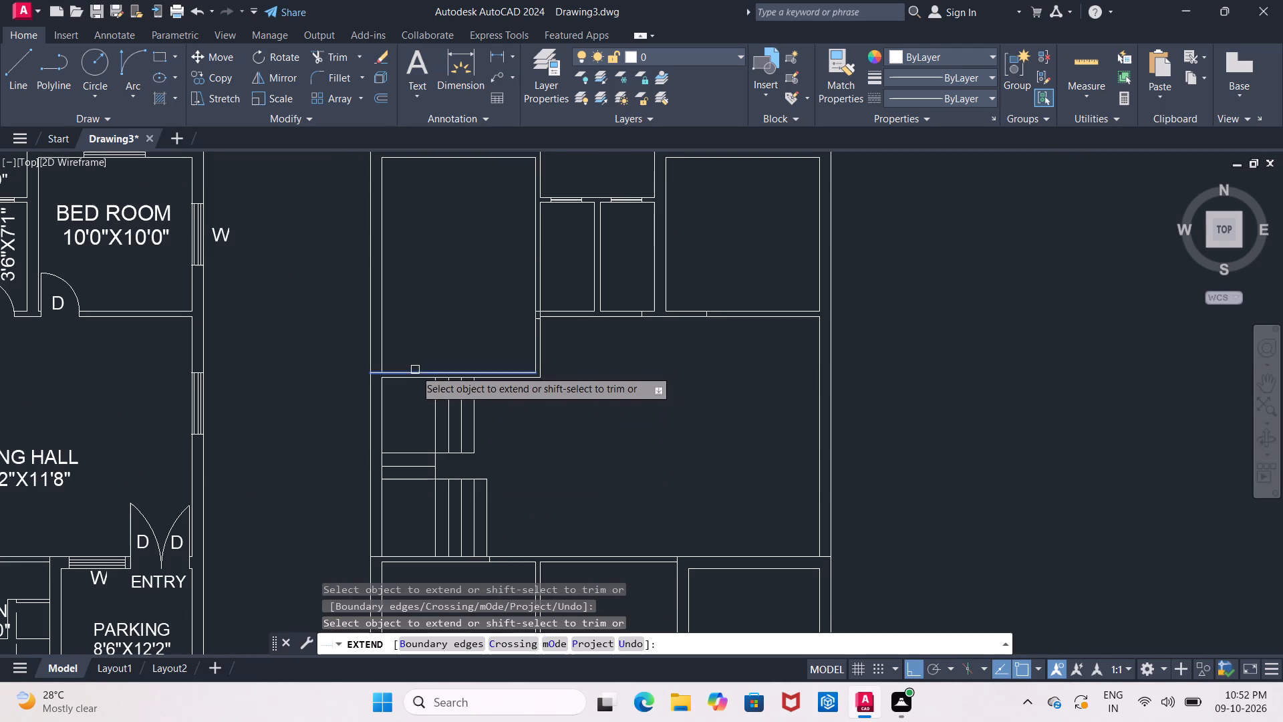
click(415, 370)
click(412, 381)
middle_drag(421, 328, 414, 374)
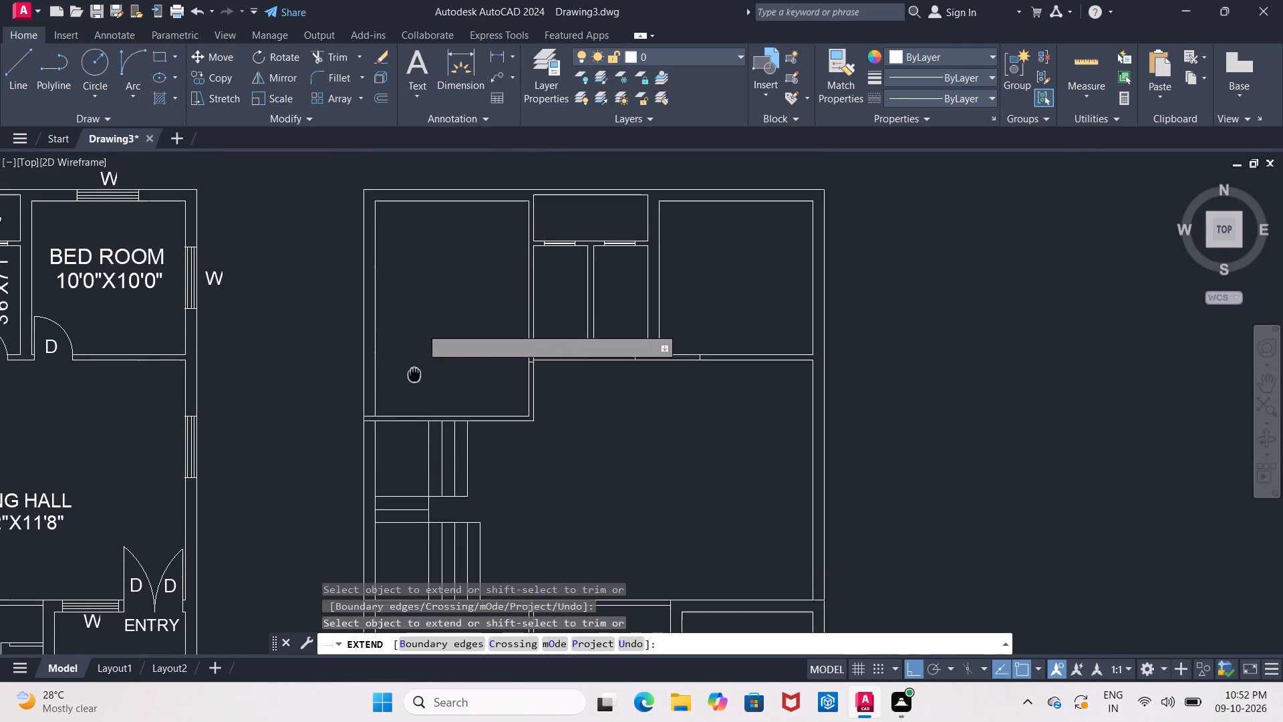
middle_drag(414, 374, 424, 340)
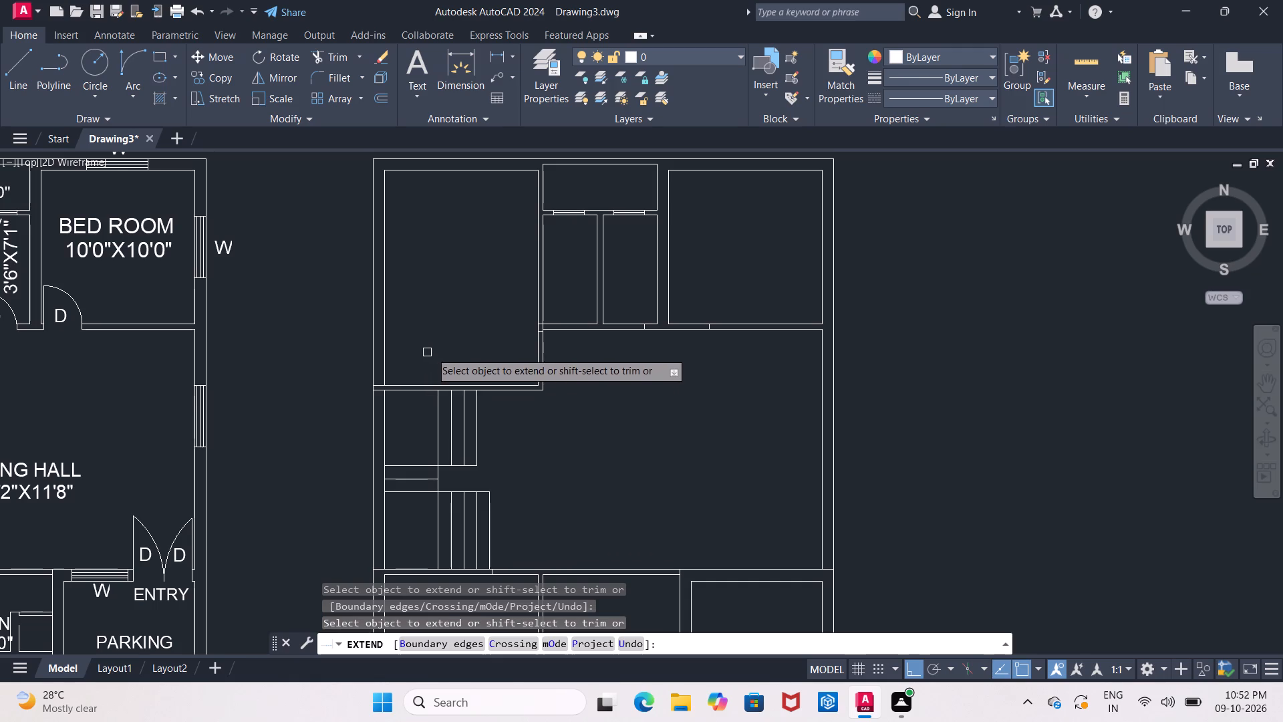
key(Escape)
Trim the upper-left bedroom's bottom wall line where it crosses the thickness of the left outer wall.
key(t)
key(r)
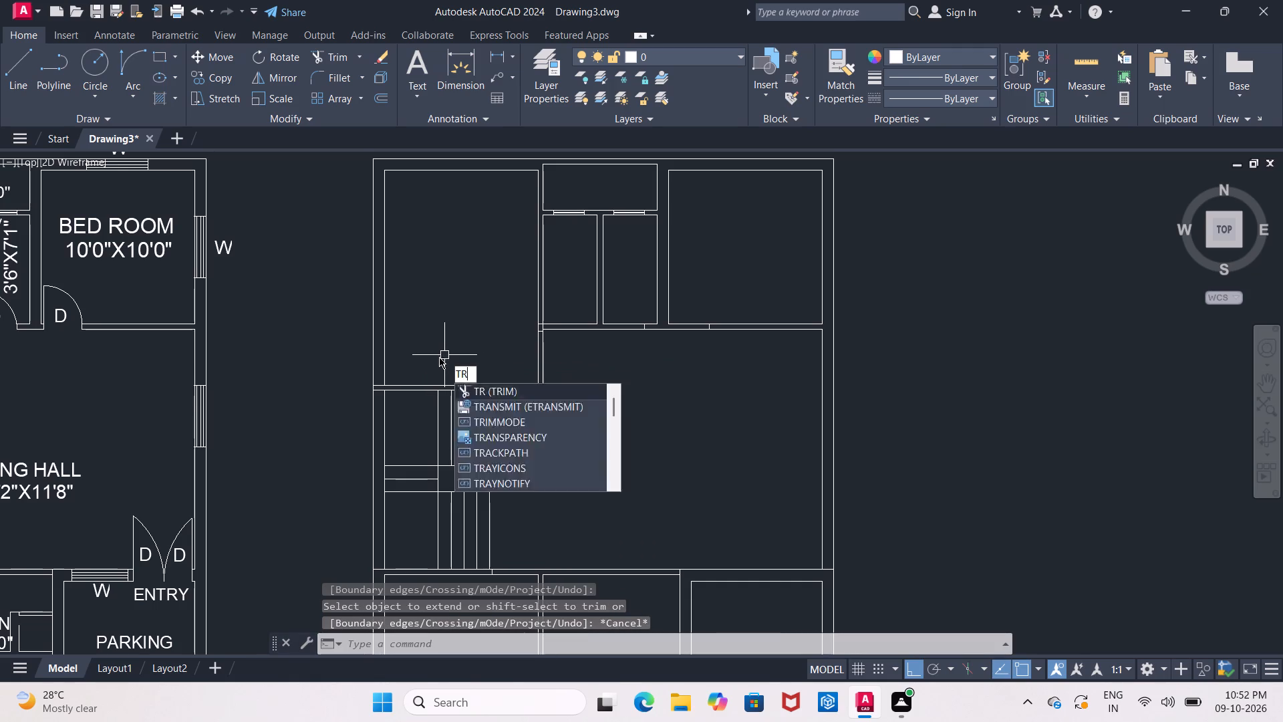
key(Return)
key(Return)
scroll(398, 386, up, 3)
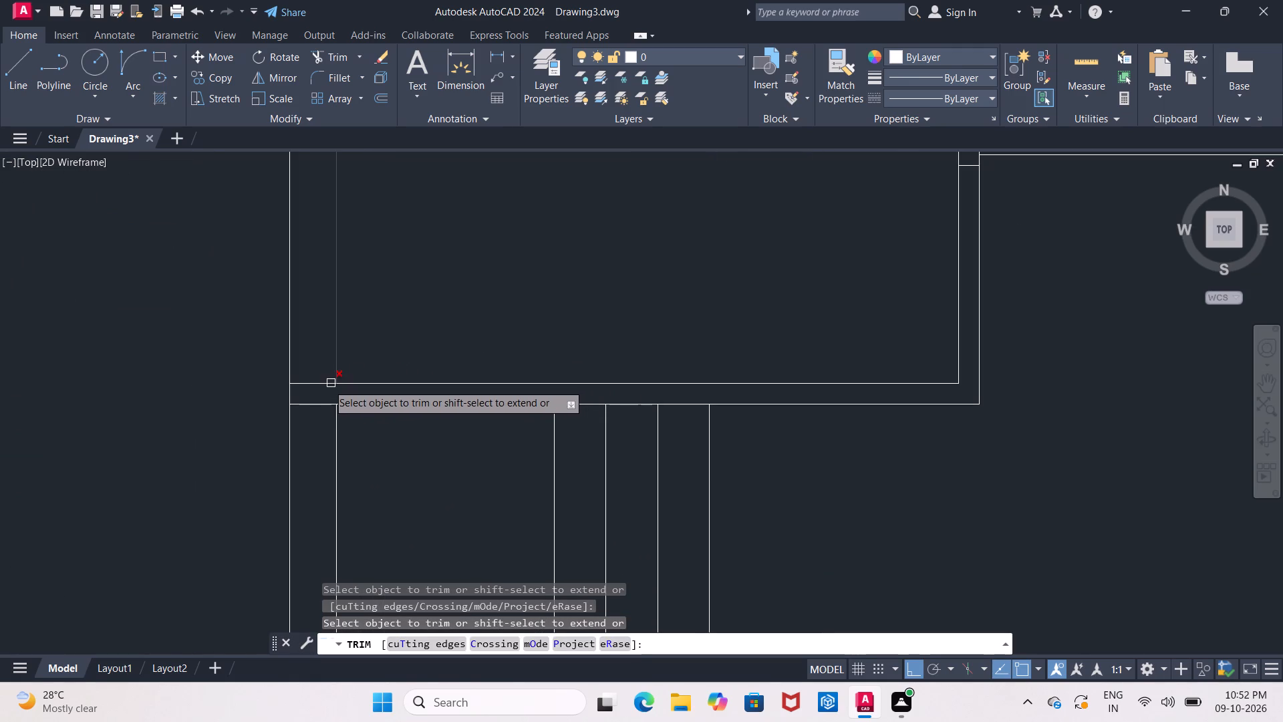
click(318, 386)
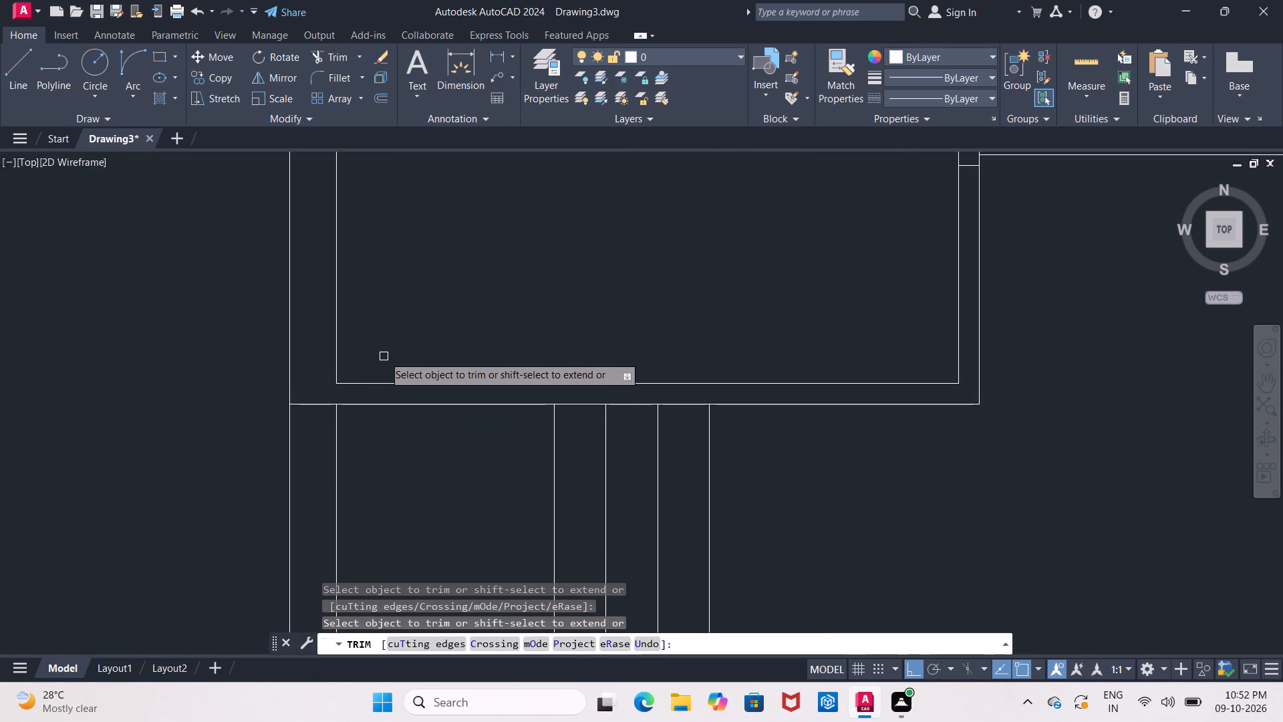
scroll(384, 357, down, 2)
middle_drag(431, 297, 386, 477)
scroll(389, 448, down, 1)
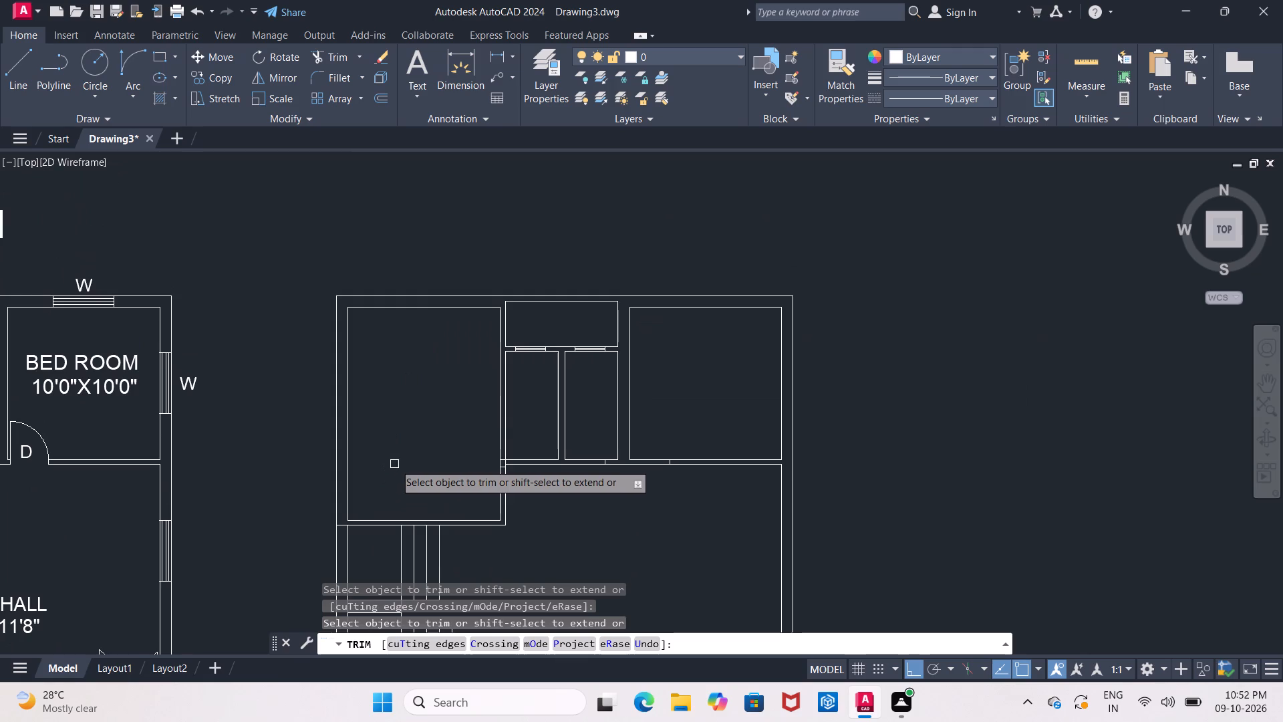
scroll(400, 454, up, 1)
middle_drag(400, 452, 375, 392)
scroll(411, 415, up, 2)
middle_drag(402, 407, 377, 387)
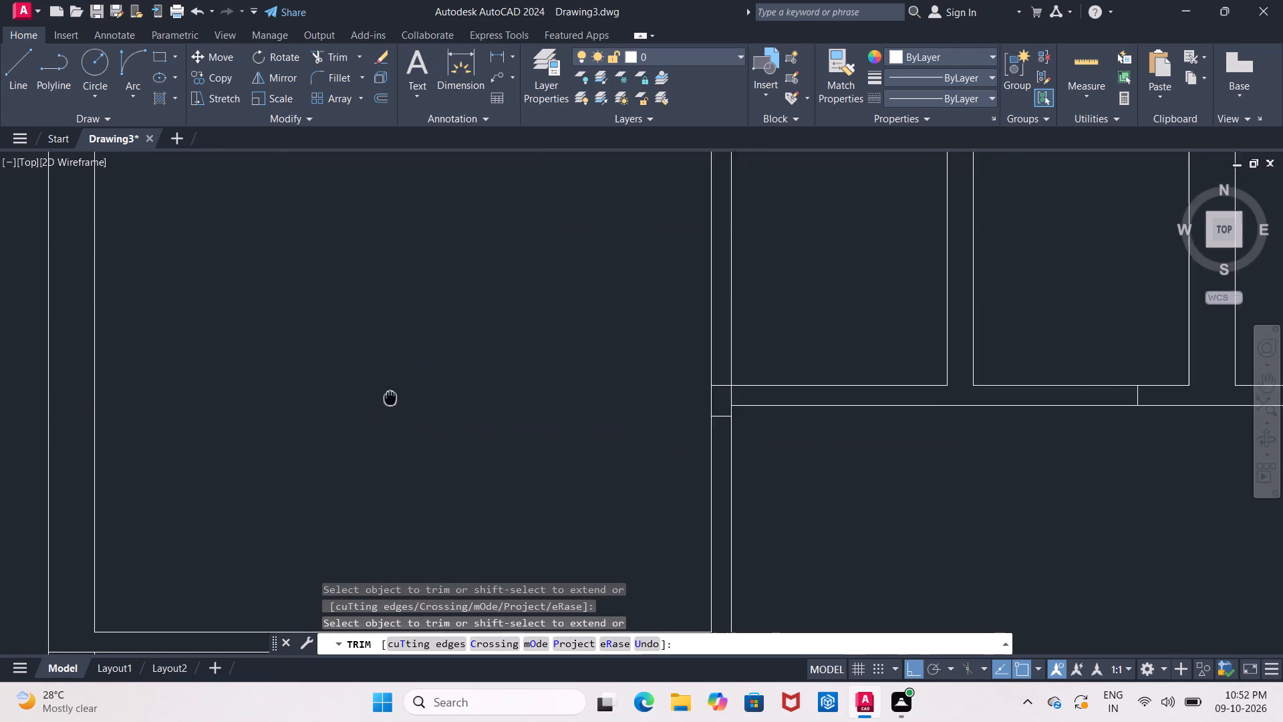
middle_drag(377, 387, 307, 347)
key(Escape)
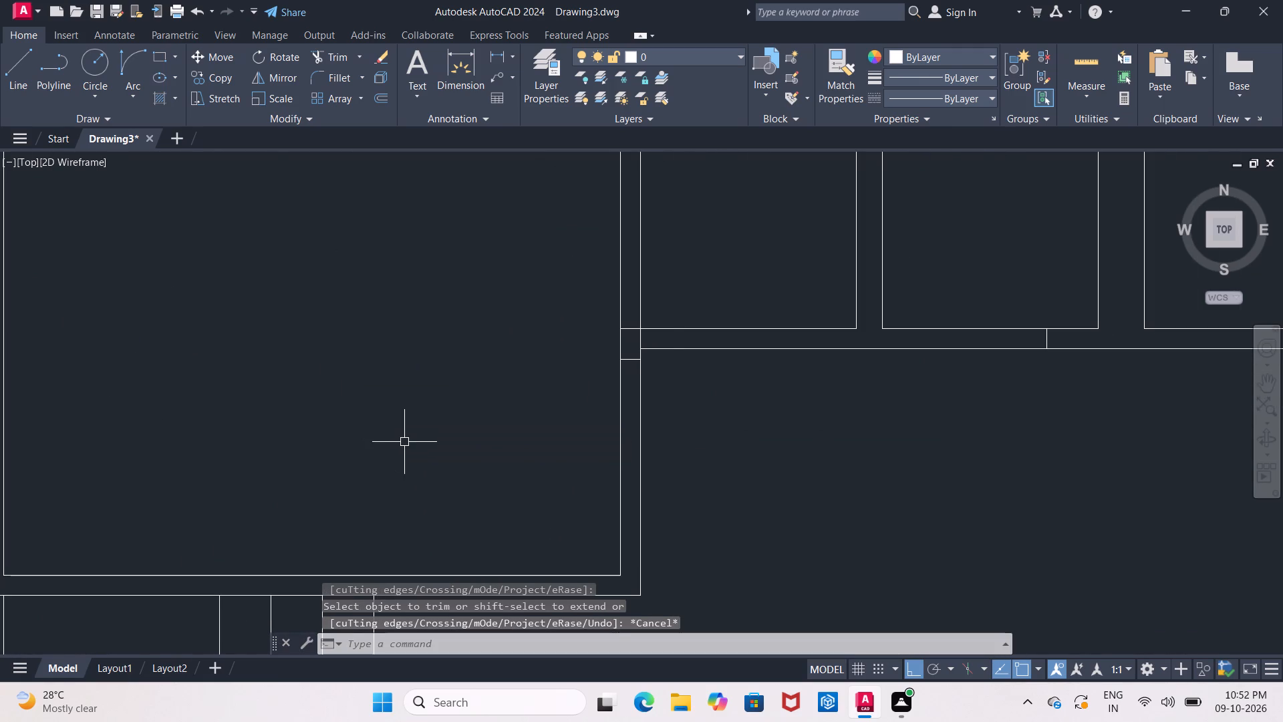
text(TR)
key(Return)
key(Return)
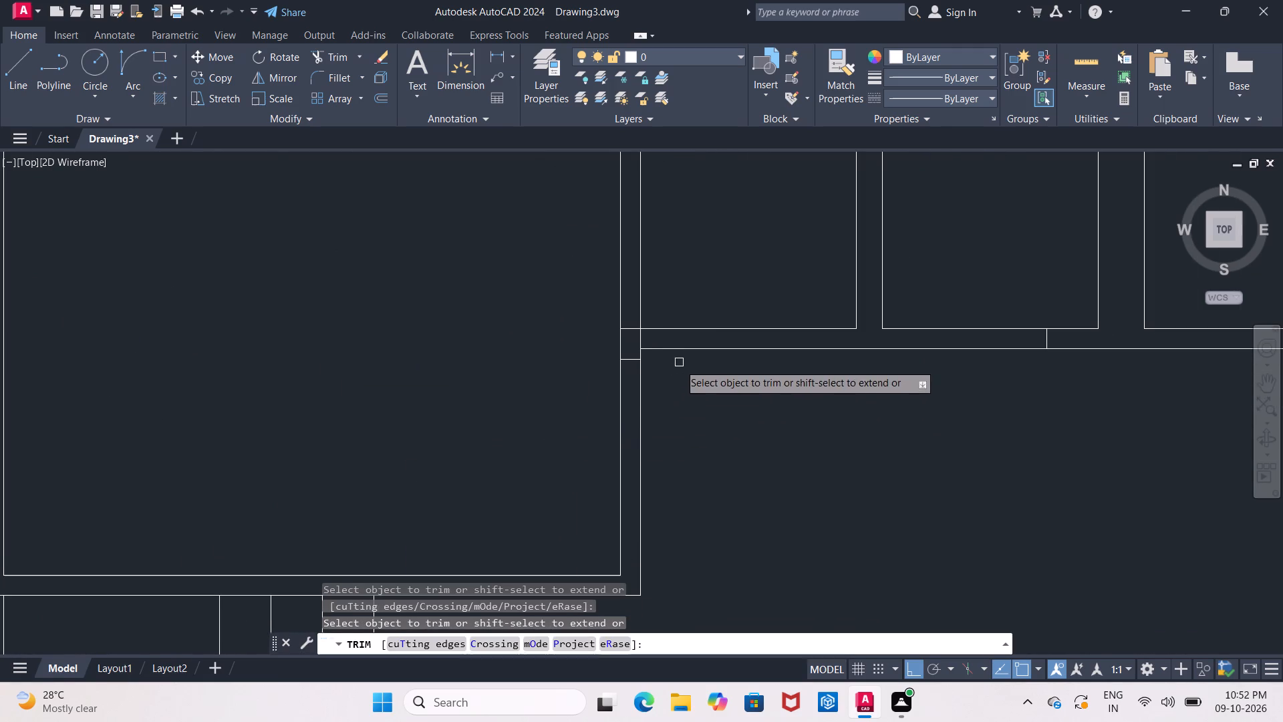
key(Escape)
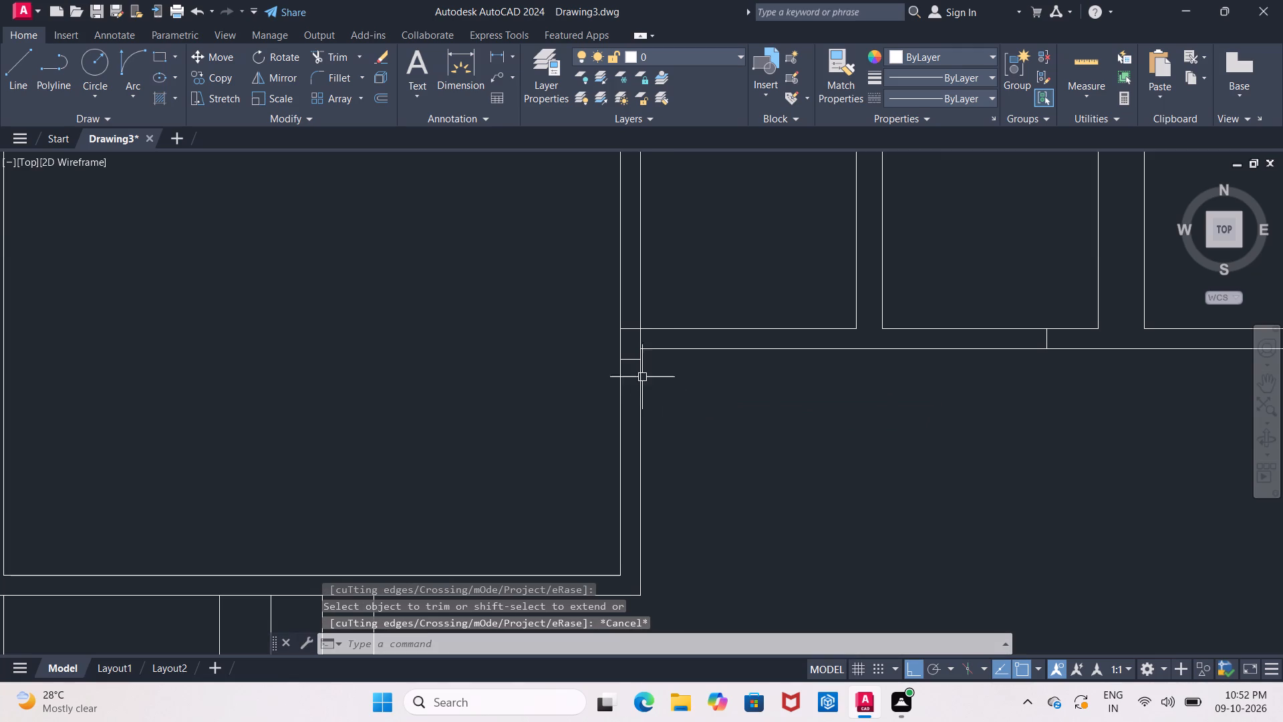
Erase the short leftover jamb line crossing the bedroom wall just below the left bath's corner.
click(632, 360)
key(Delete)
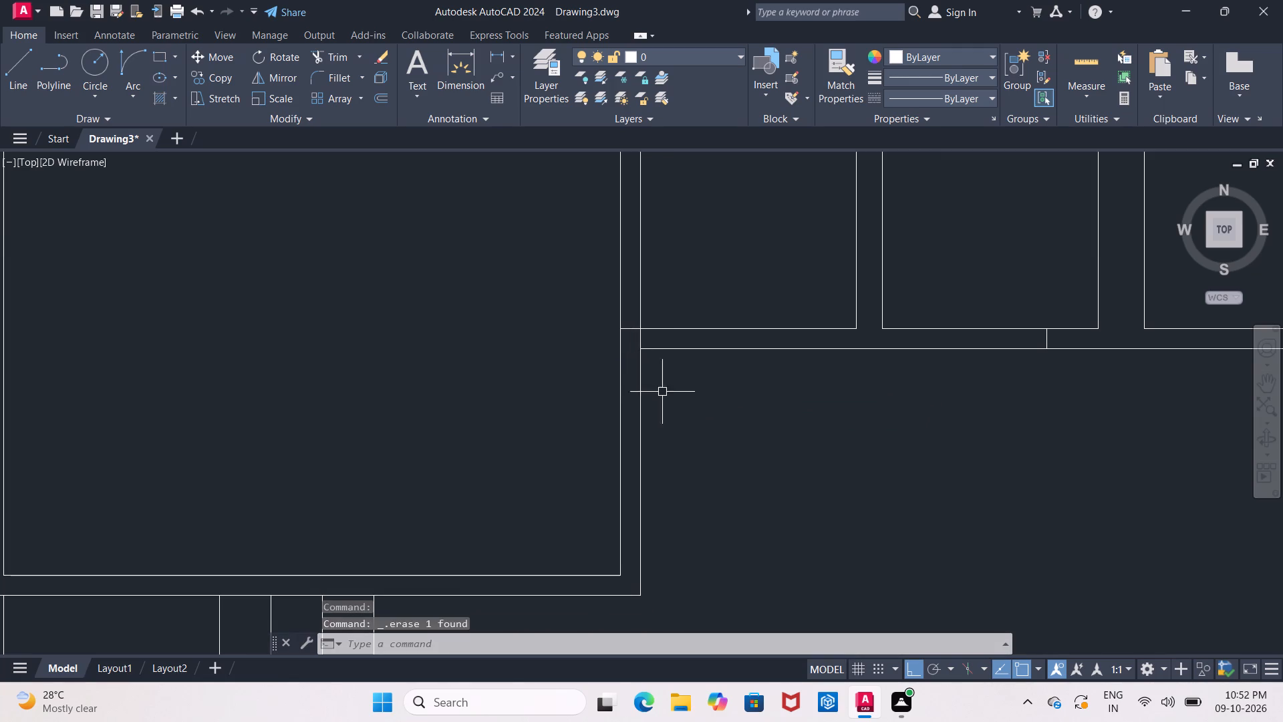
Extend the lower wall line below the baths across the wall thickness to the upper-left bedroom's inner face.
key(e)
key(x)
key(Return)
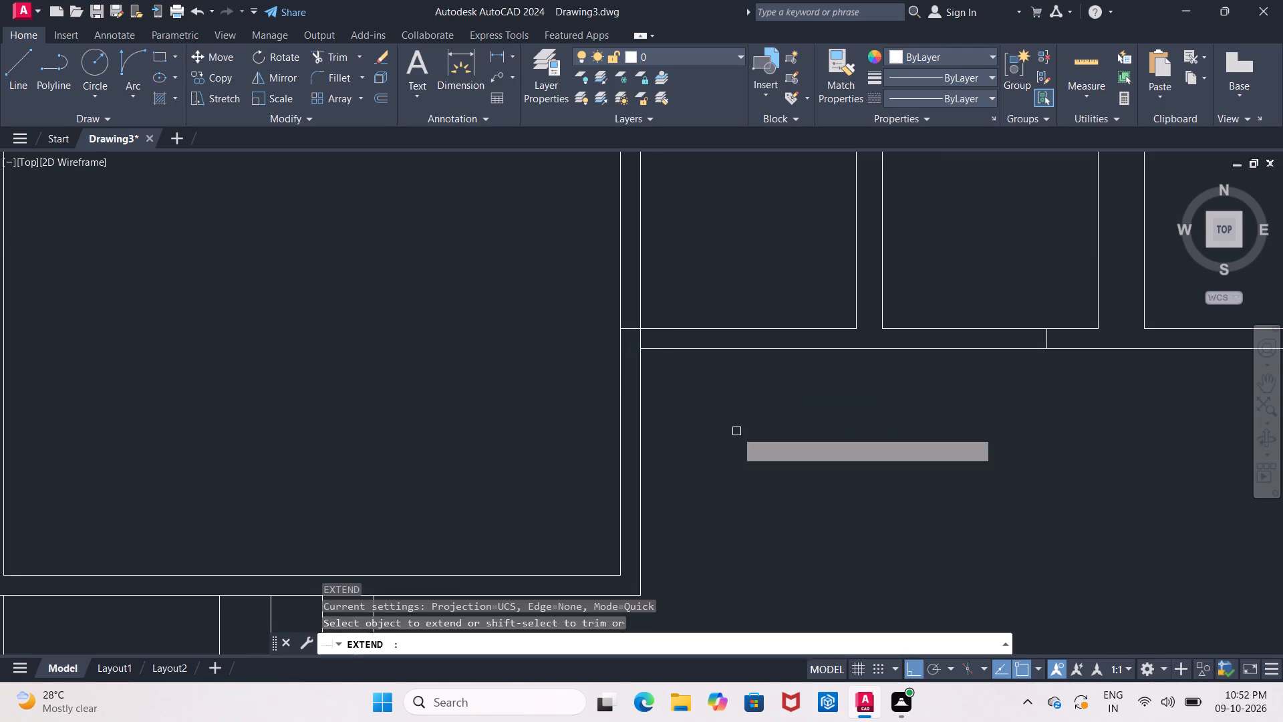
click(703, 352)
middle_drag(716, 405, 529, 429)
key(Escape)
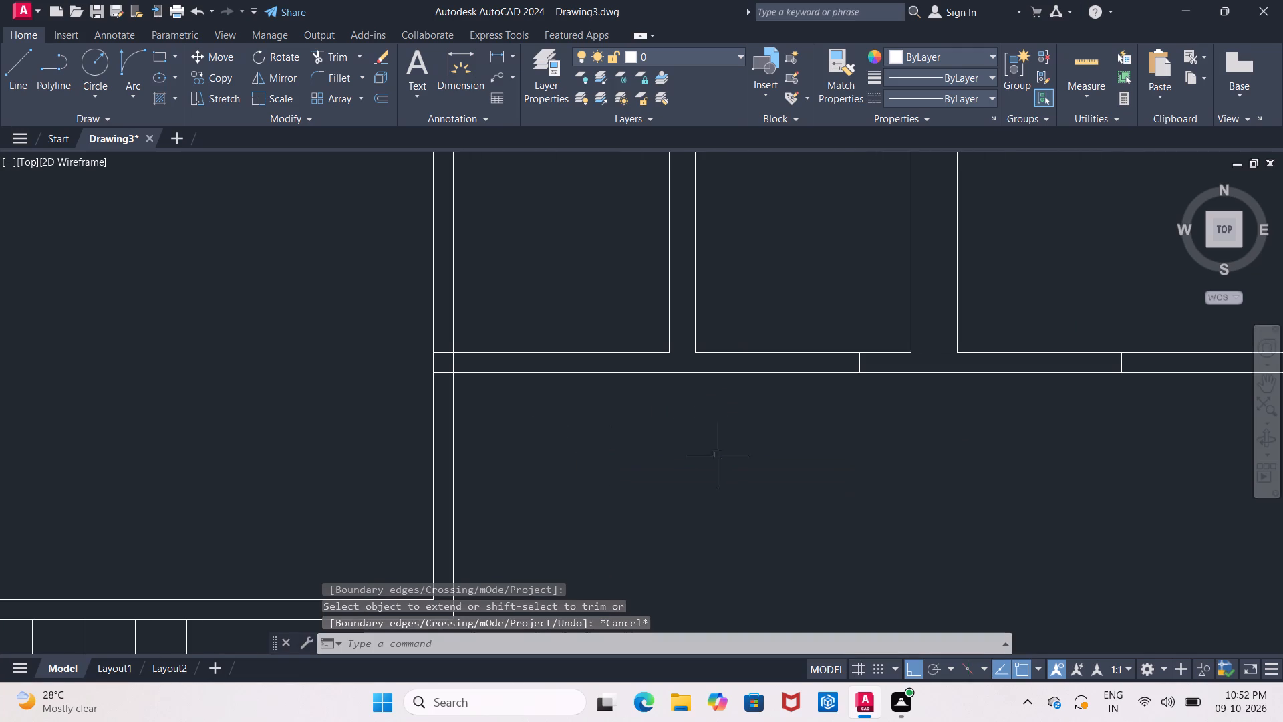
Erase the two short leftover jamb lines crossing the wall below the right bath and the upper-right bedroom.
scroll(752, 440, up, 1)
middle_drag(740, 440, 619, 457)
click(802, 334)
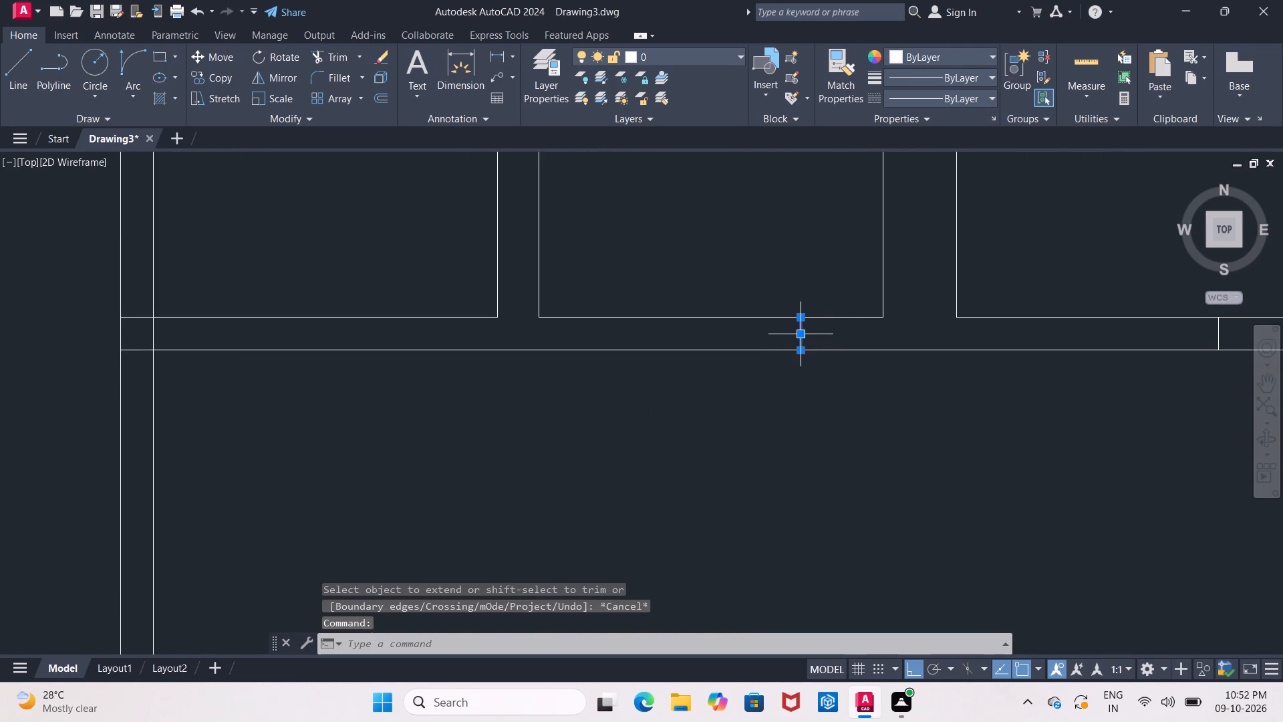
key(Delete)
scroll(799, 344, down, 2)
middle_drag(801, 368, 586, 380)
scroll(776, 366, up, 2)
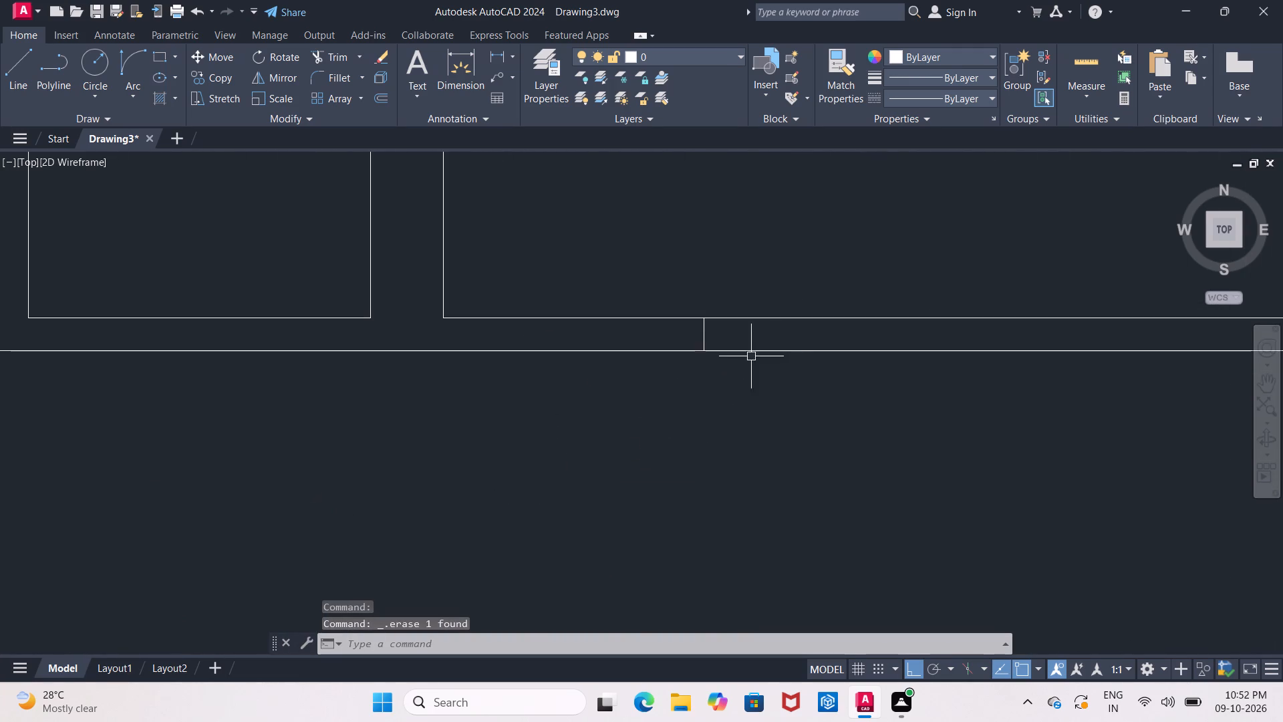
click(702, 338)
key(Delete)
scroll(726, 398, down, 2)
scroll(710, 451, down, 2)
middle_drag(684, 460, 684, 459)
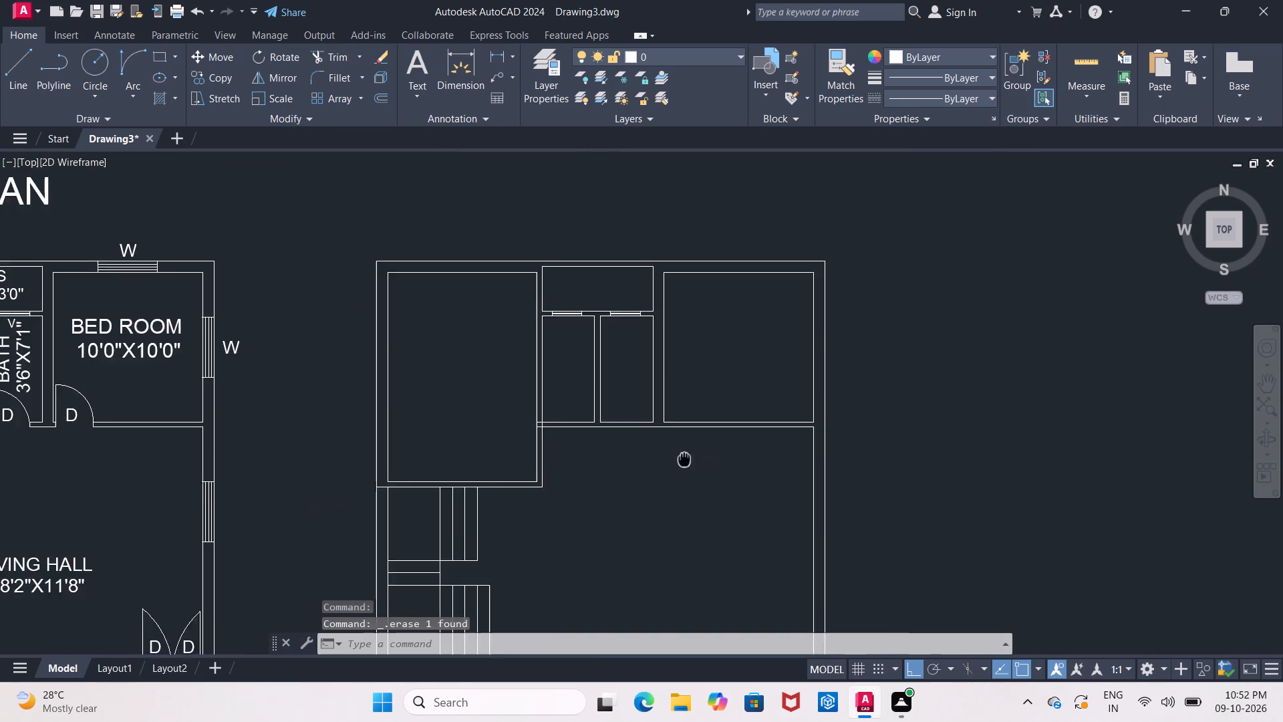
Extend the upper-right bedroom's left wall line and the upper-left bedroom's right wall line up to the outer top wall line.
middle_drag(684, 459, 746, 443)
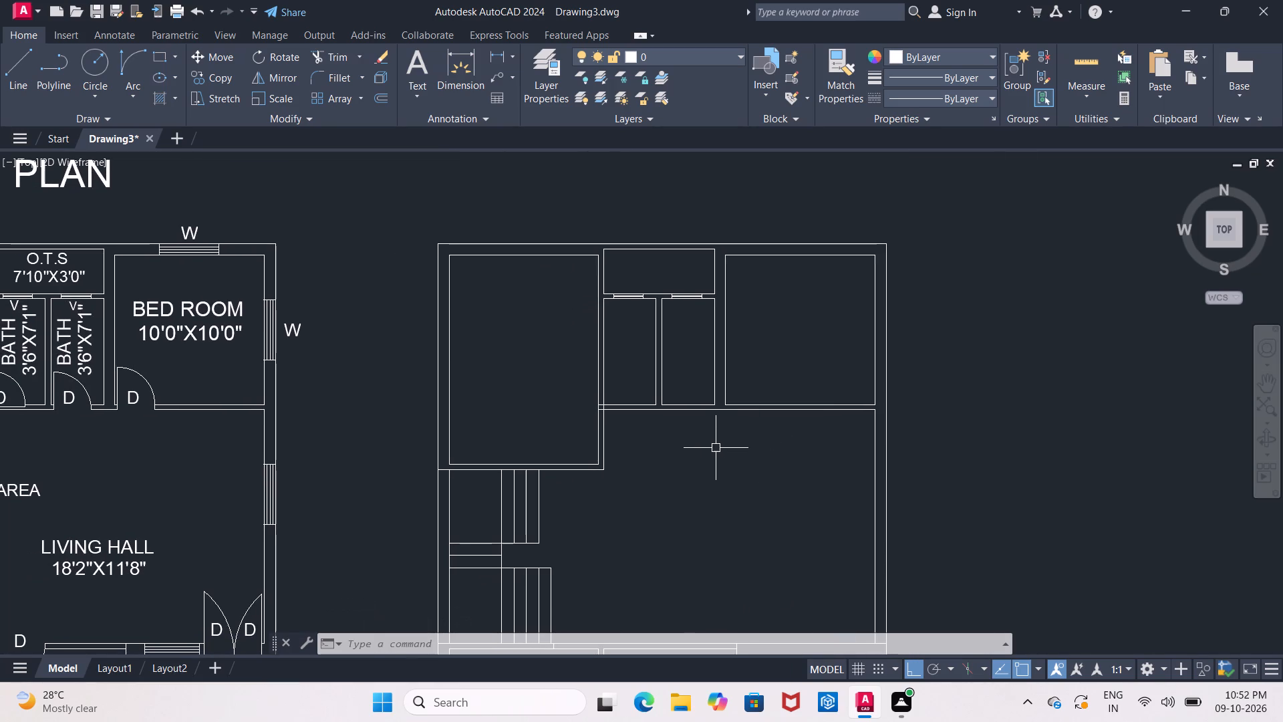
scroll(716, 448, up, 1)
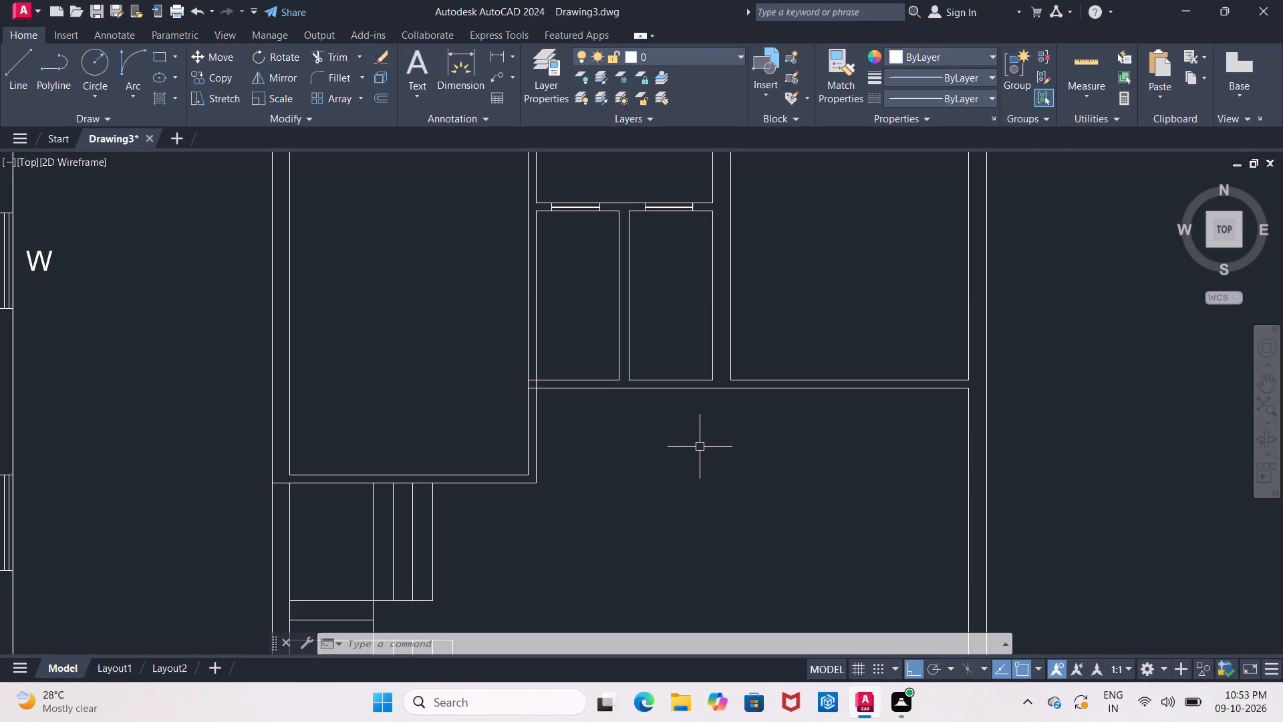
scroll(700, 445, up, 1)
scroll(706, 445, down, 1)
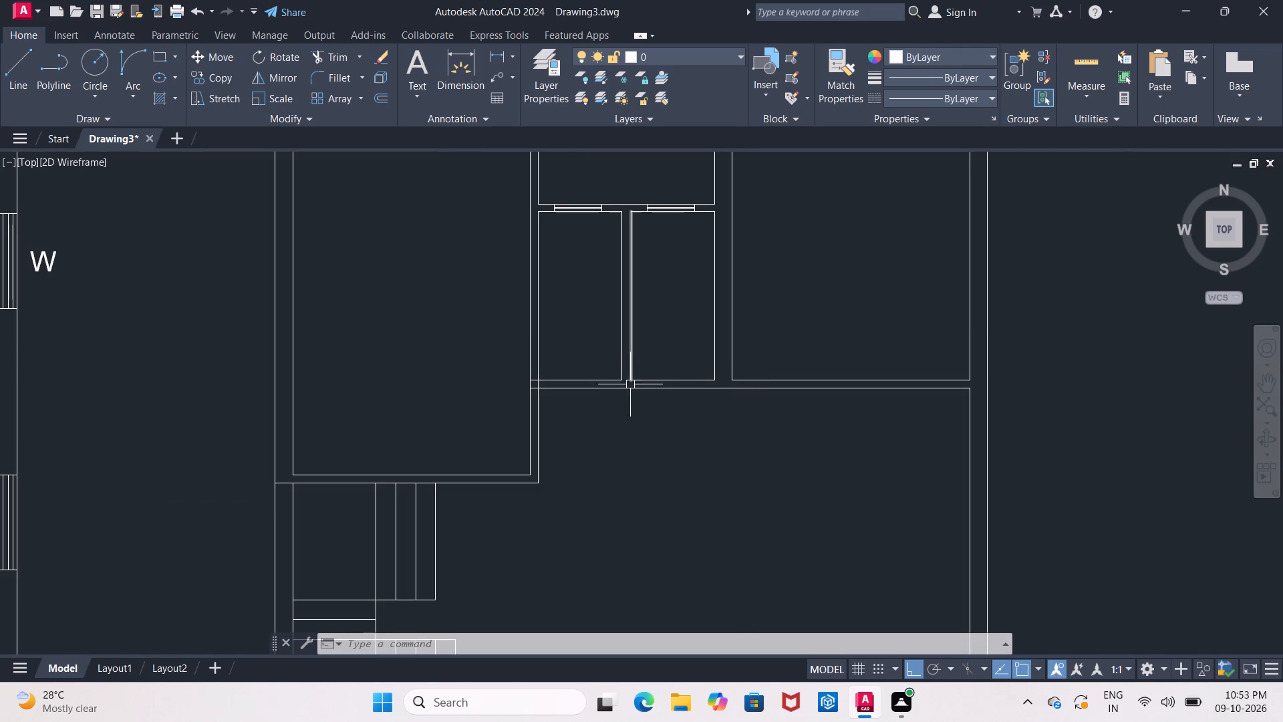
middle_drag(660, 416, 615, 497)
key(Escape)
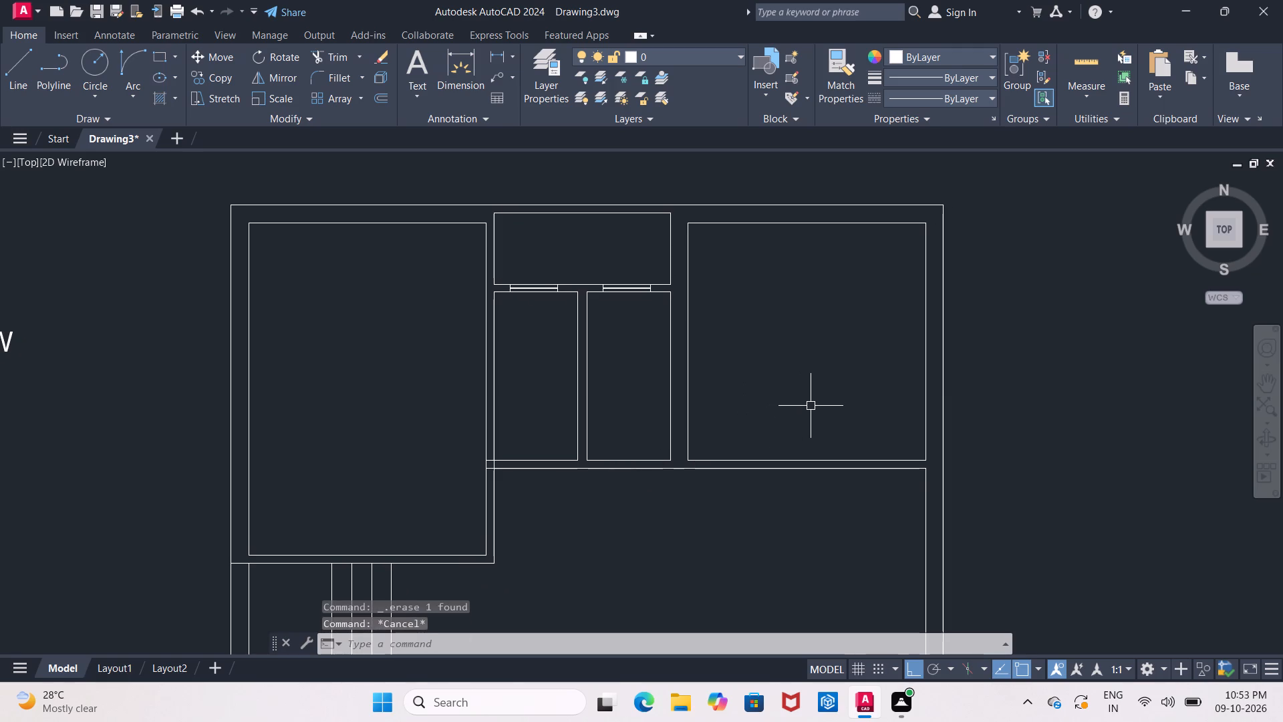
key(e)
key(x)
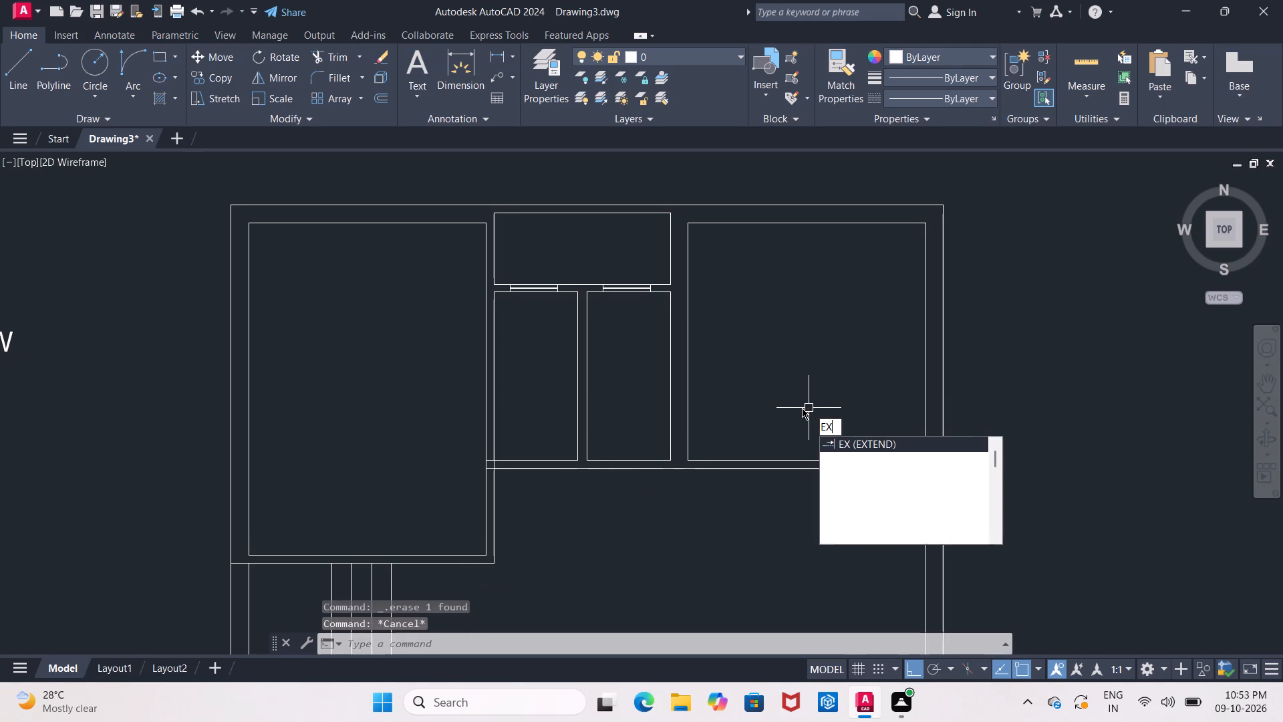
key(Return)
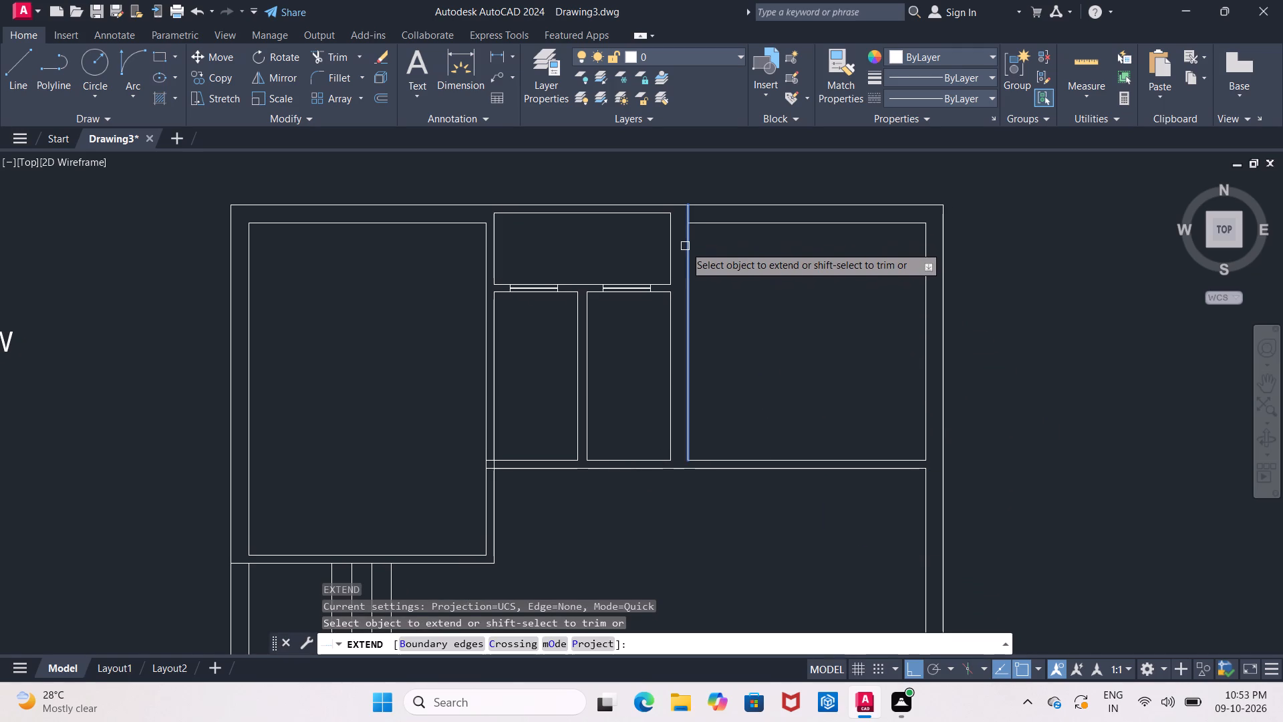
click(685, 246)
middle_drag(728, 335, 816, 365)
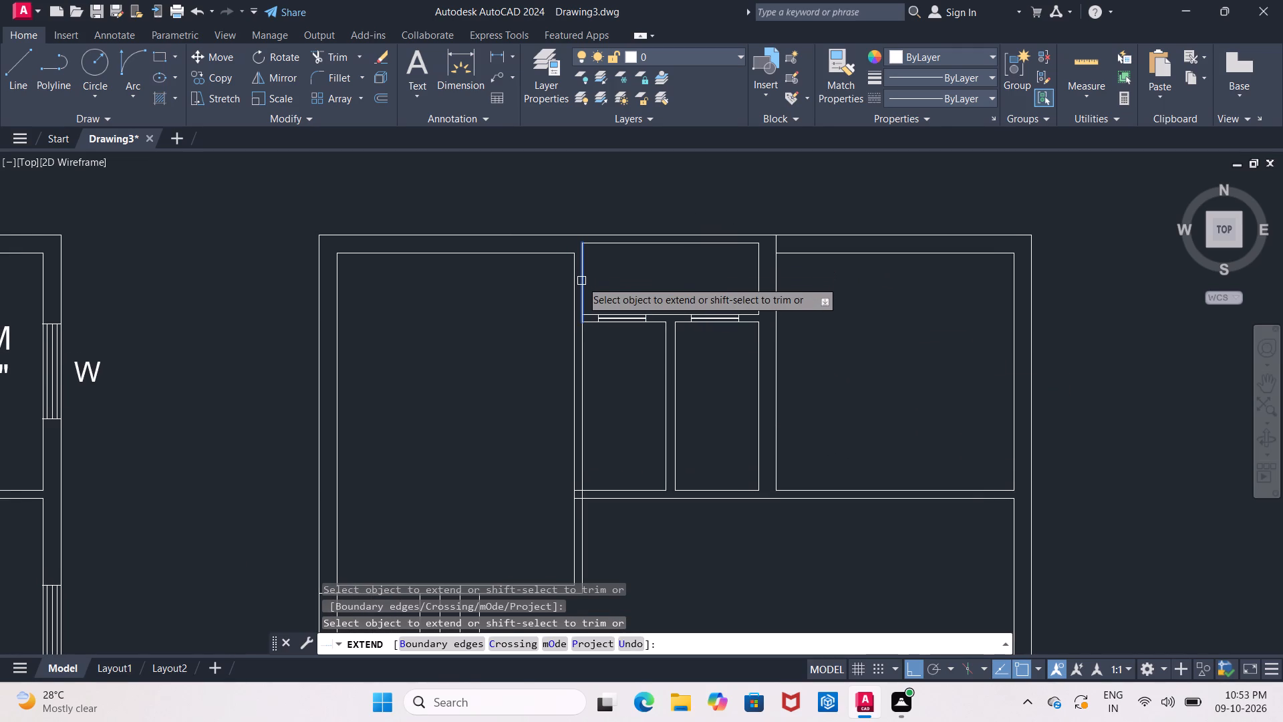
click(571, 281)
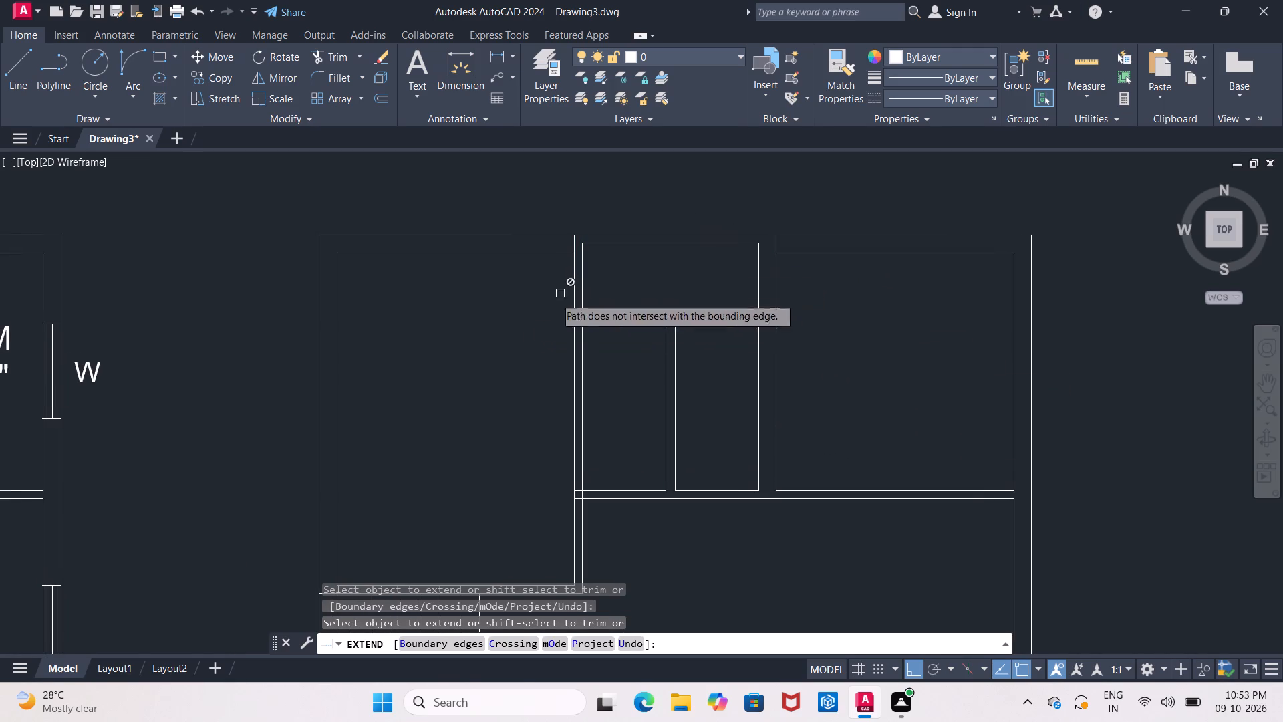
middle_drag(505, 320, 586, 322)
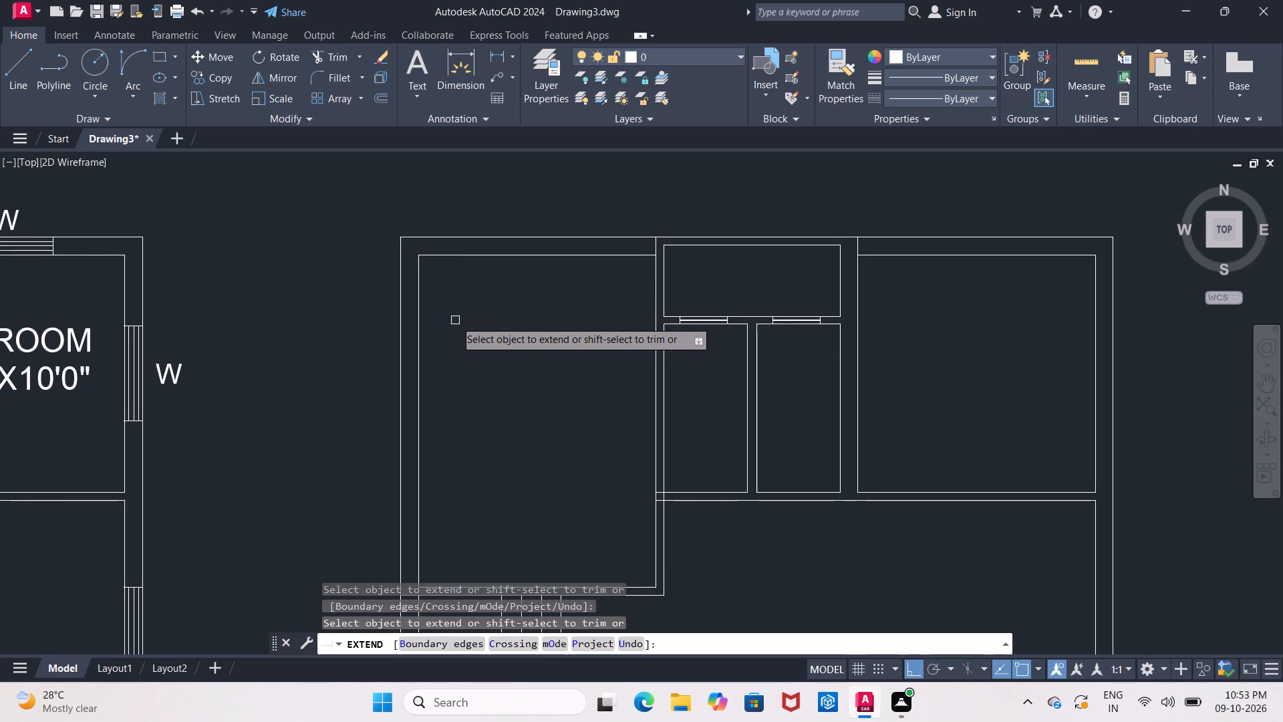
Extend the lower wall line below the upper-right bedroom across the wall thickness to the right outer wall line.
scroll(456, 320, down, 2)
middle_drag(459, 313, 472, 255)
scroll(459, 313, down, 1)
scroll(567, 343, up, 2)
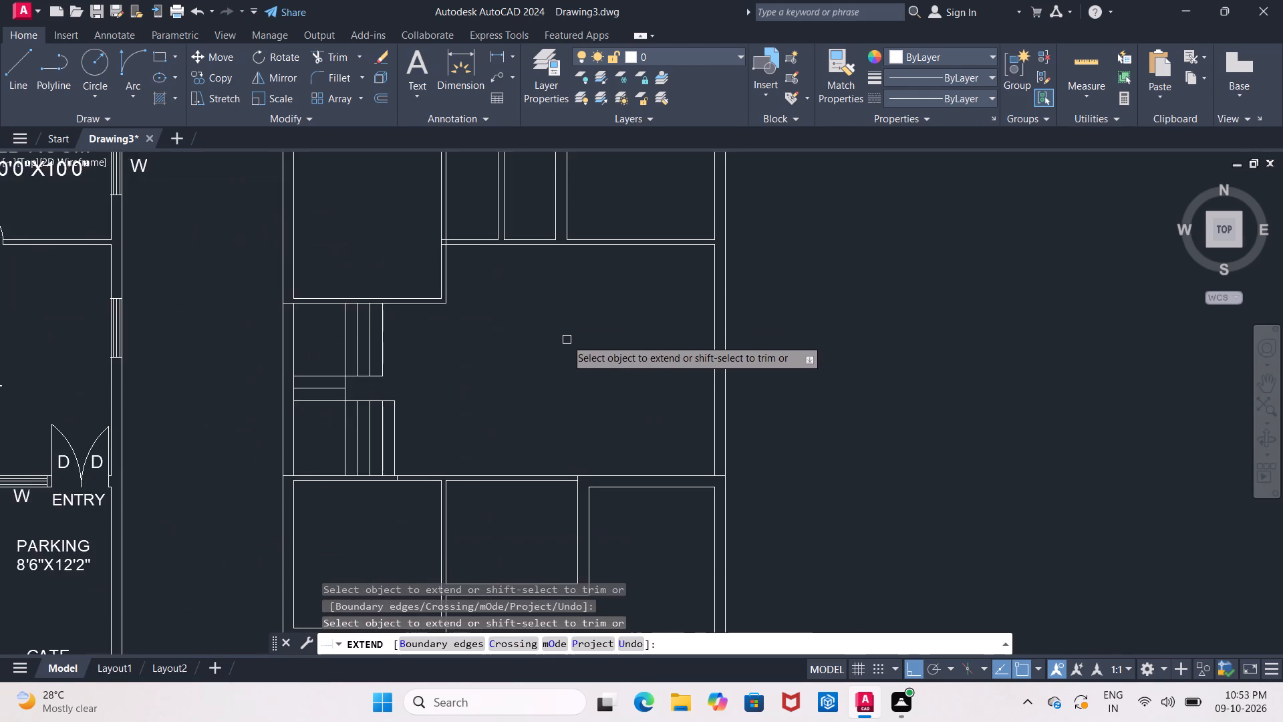
middle_drag(565, 339, 419, 373)
middle_drag(496, 326, 467, 386)
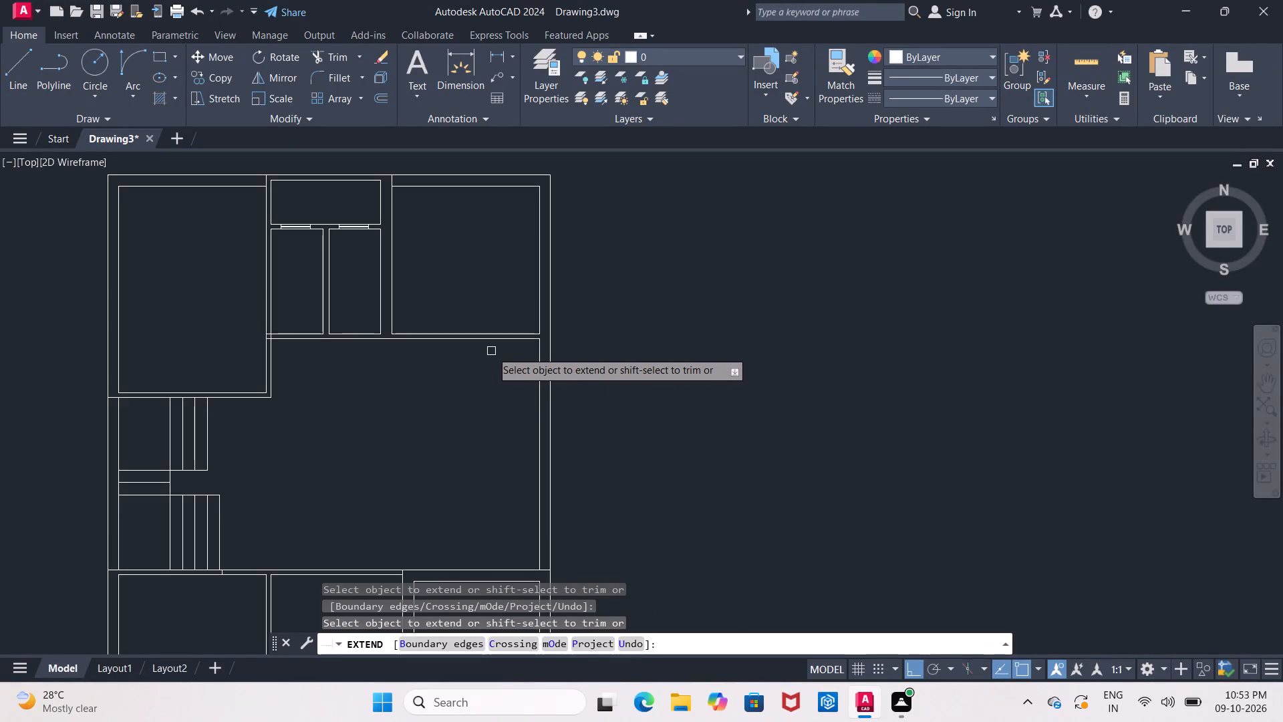
scroll(492, 349, up, 1)
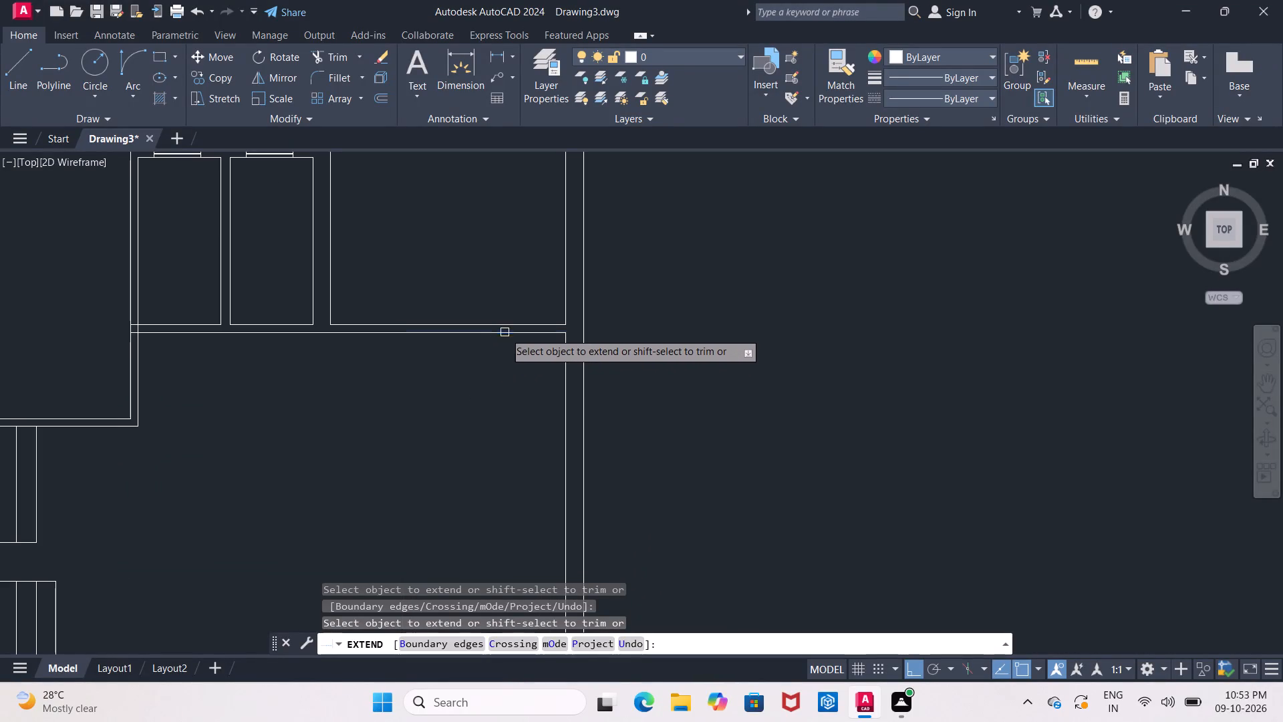
click(505, 330)
Extend the top inner wall line of the lower-right parking area across the wall thickness to the right outer wall line.
scroll(507, 377, down, 2)
middle_drag(506, 380, 531, 269)
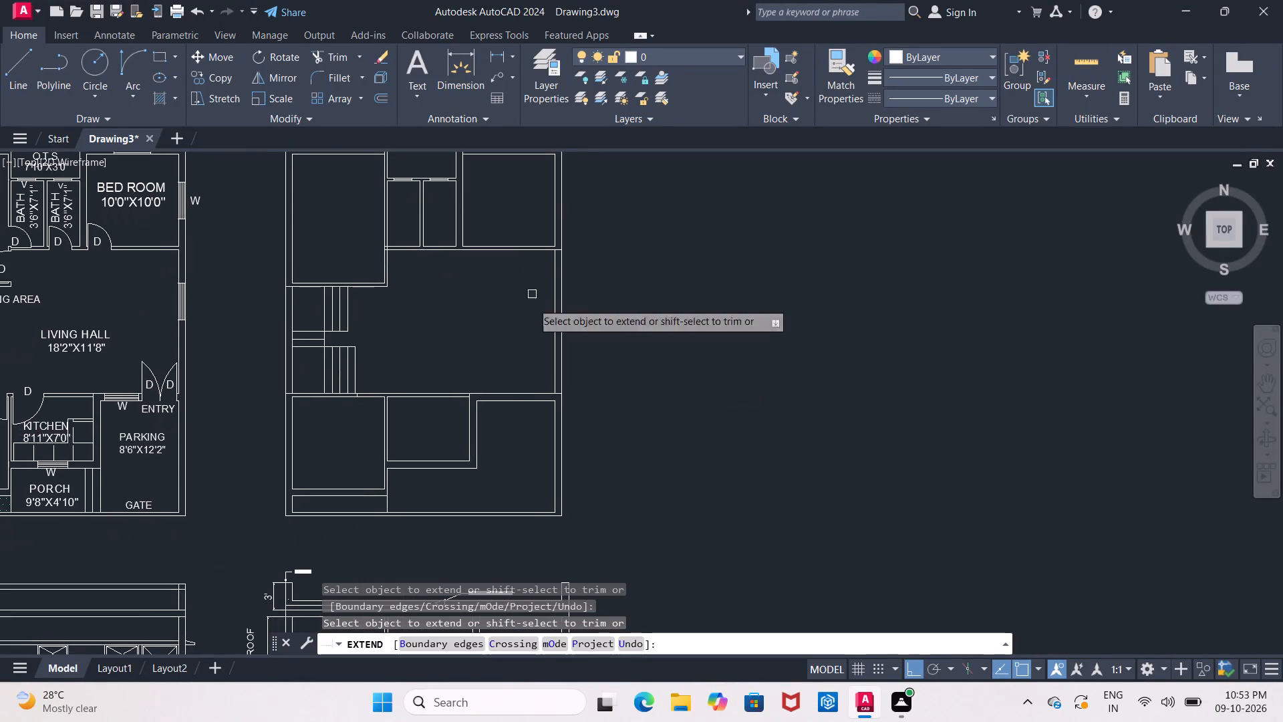
scroll(526, 377, up, 2)
middle_drag(526, 376, 523, 370)
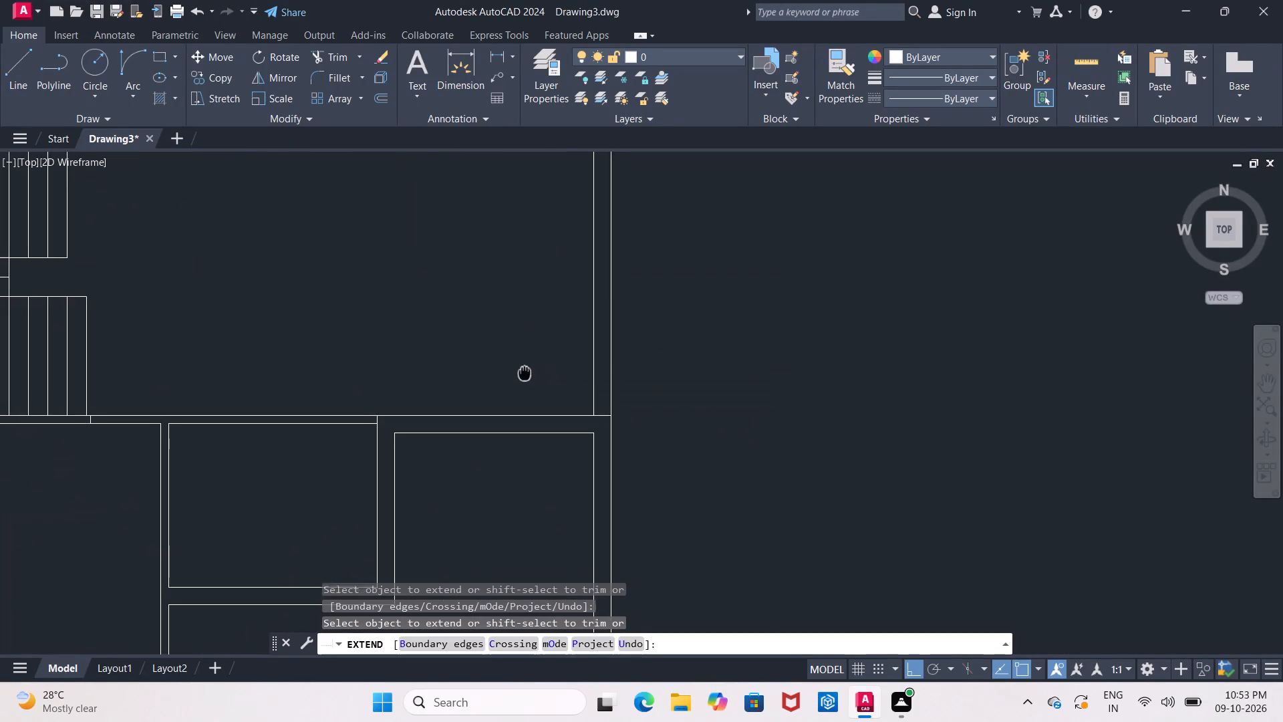
middle_drag(523, 370, 509, 363)
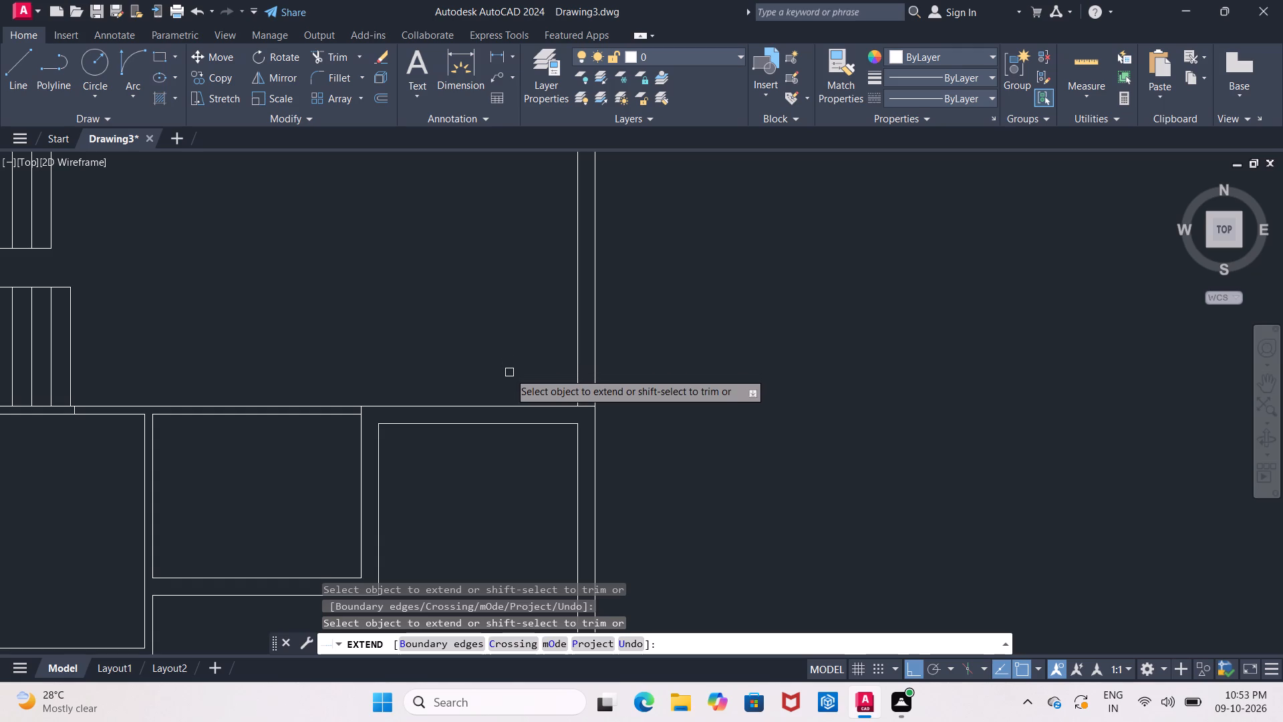
middle_drag(509, 368, 502, 343)
click(514, 398)
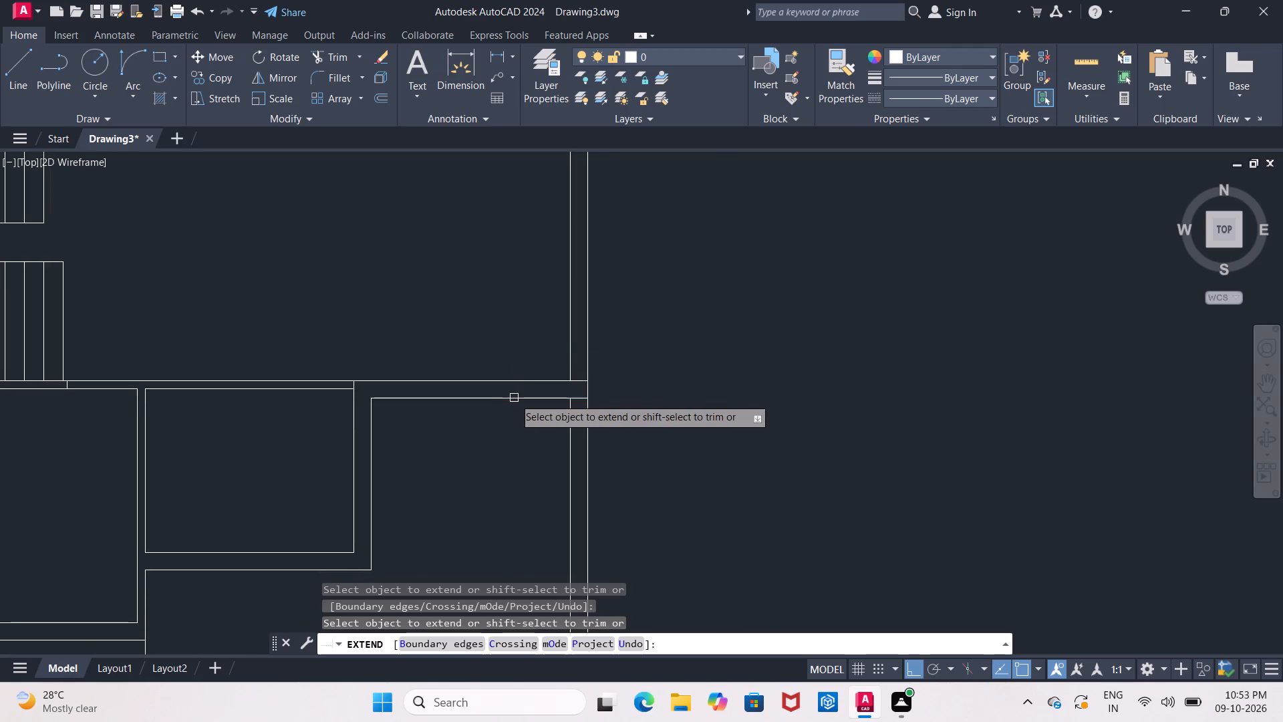
key(Escape)
Trim the living hall's bottom wall line where it crosses the thickness of the right outer wall.
key(t)
key(r)
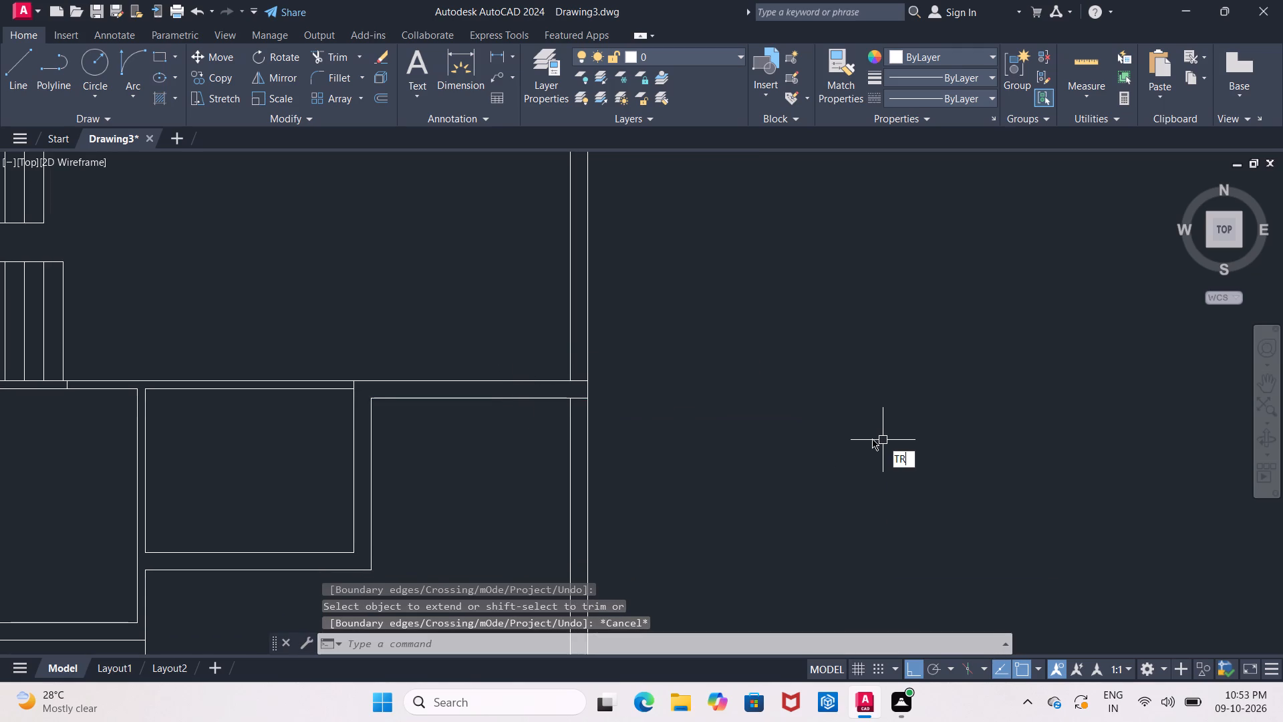
key(Return)
key(Return)
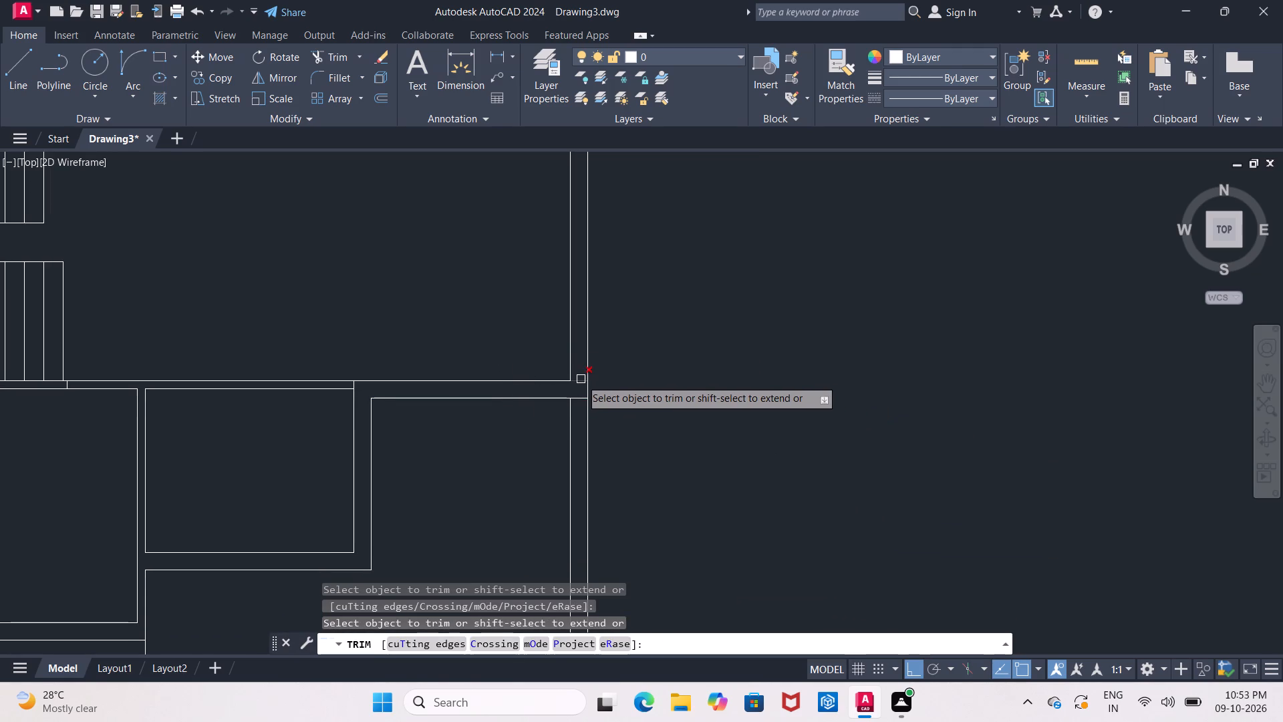
click(581, 379)
scroll(587, 386, down, 1)
scroll(648, 398, down, 1)
middle_drag(651, 396, 651, 344)
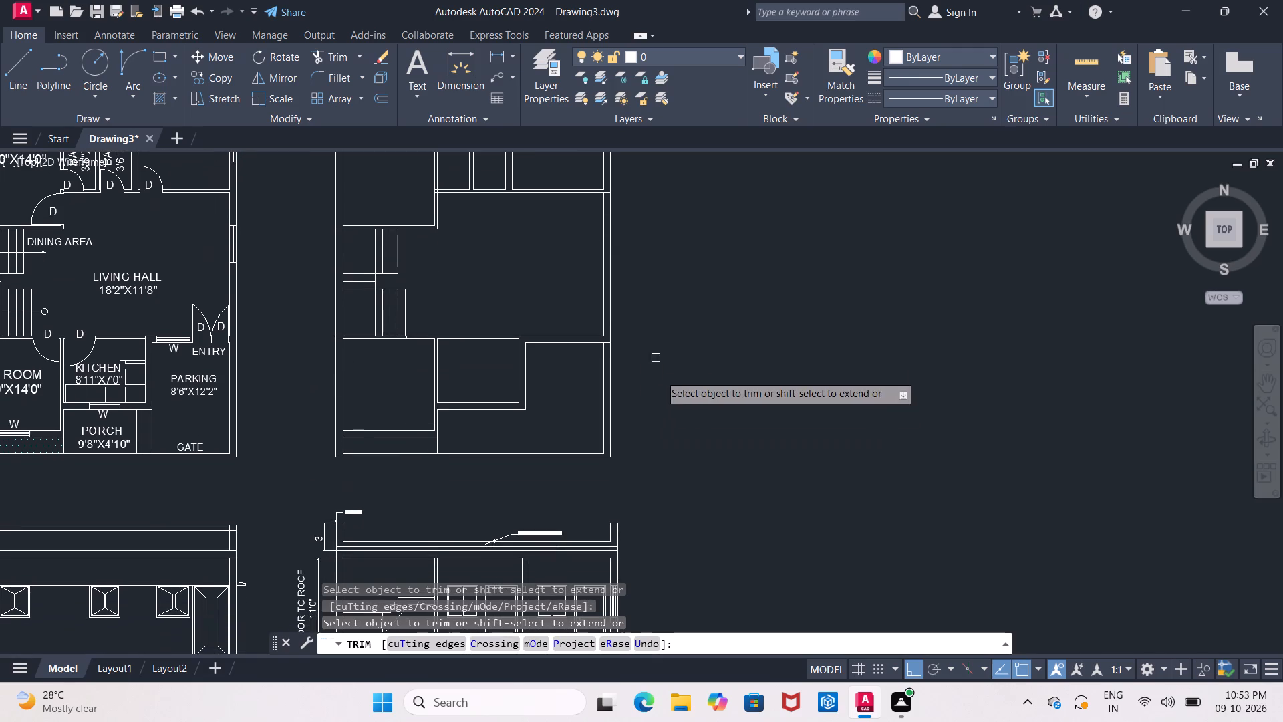
scroll(613, 453, up, 2)
middle_drag(625, 434, 639, 372)
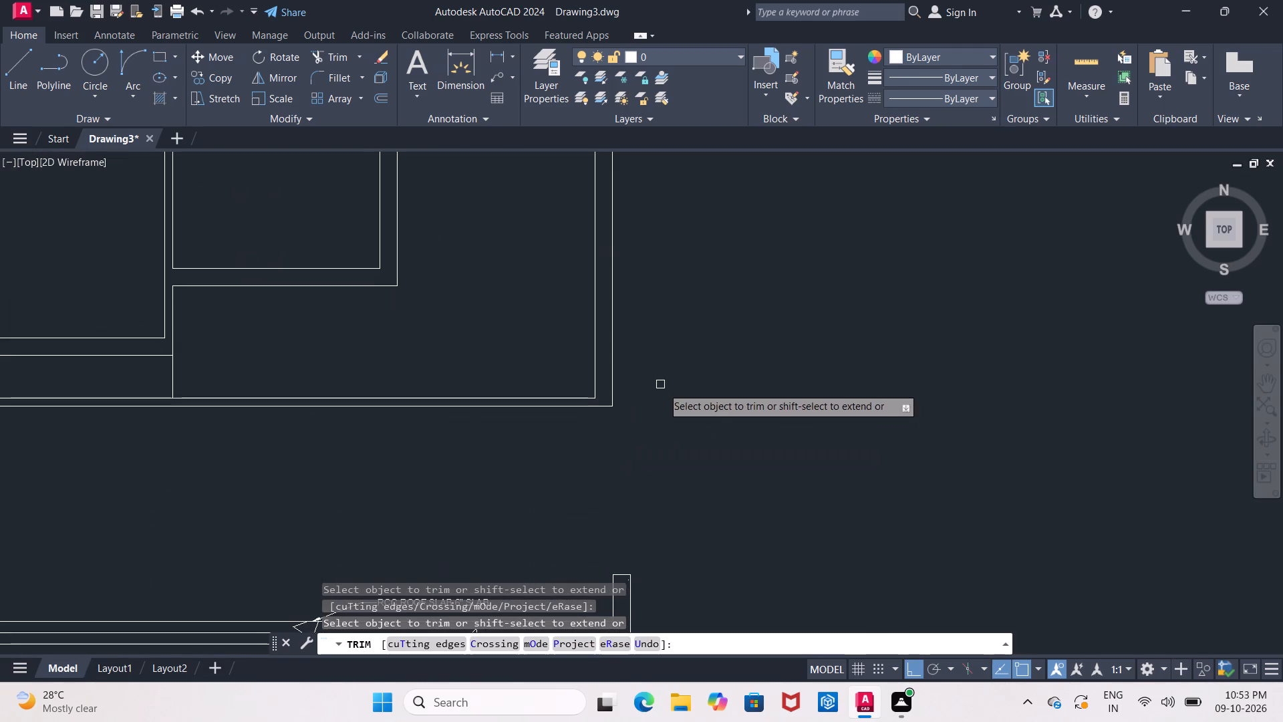
key(Escape)
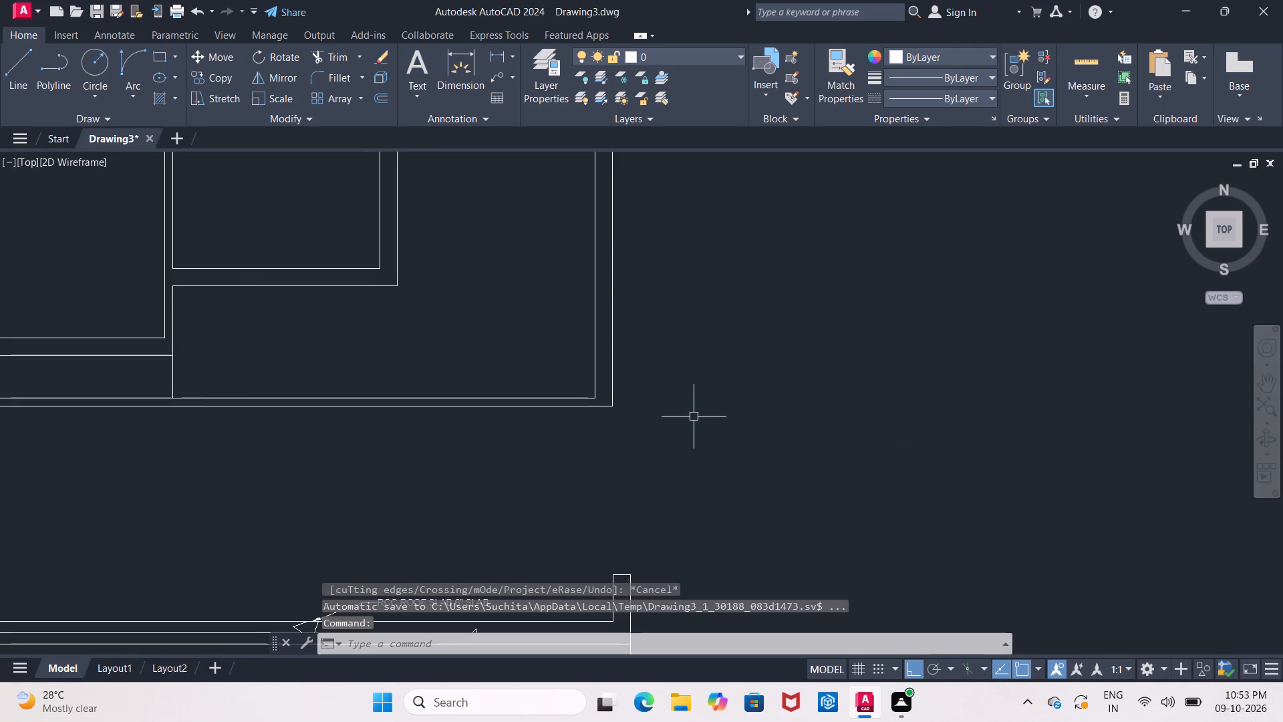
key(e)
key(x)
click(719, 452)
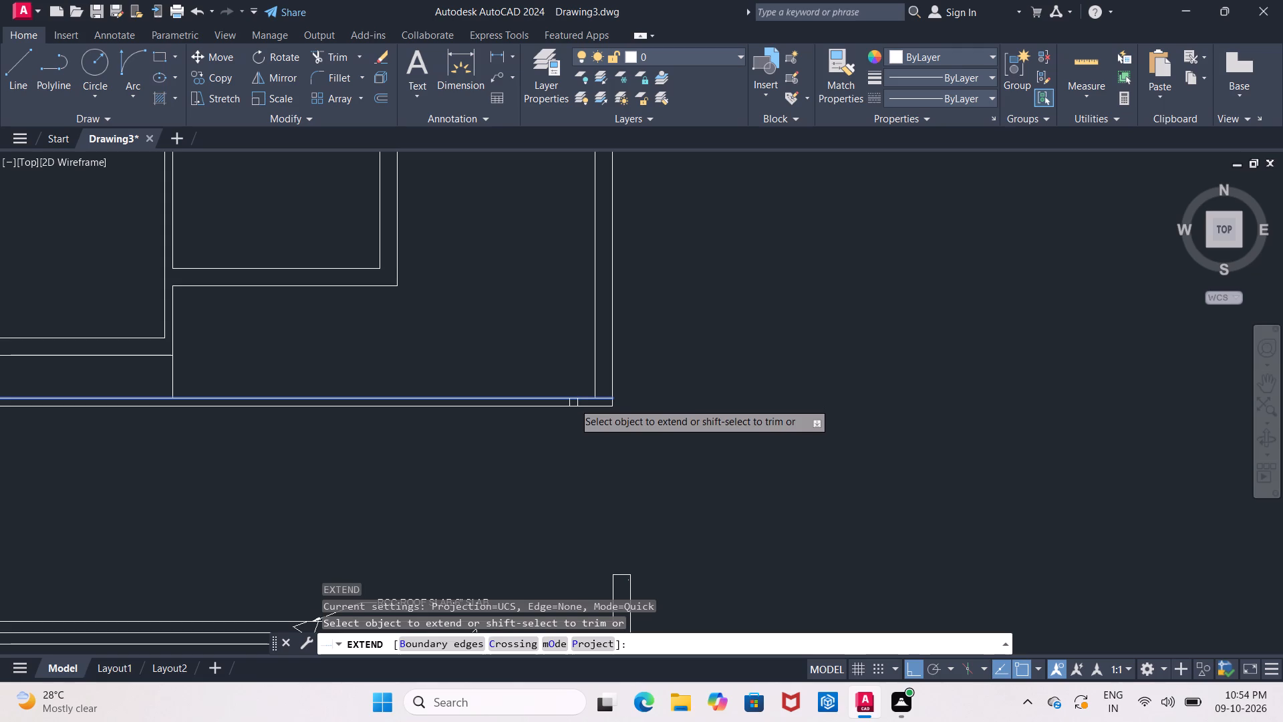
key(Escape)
Extend the bottom inner line of the former kitchen across the wall thickness to the lower-left bedroom's inner wall line.
scroll(633, 439, down, 1)
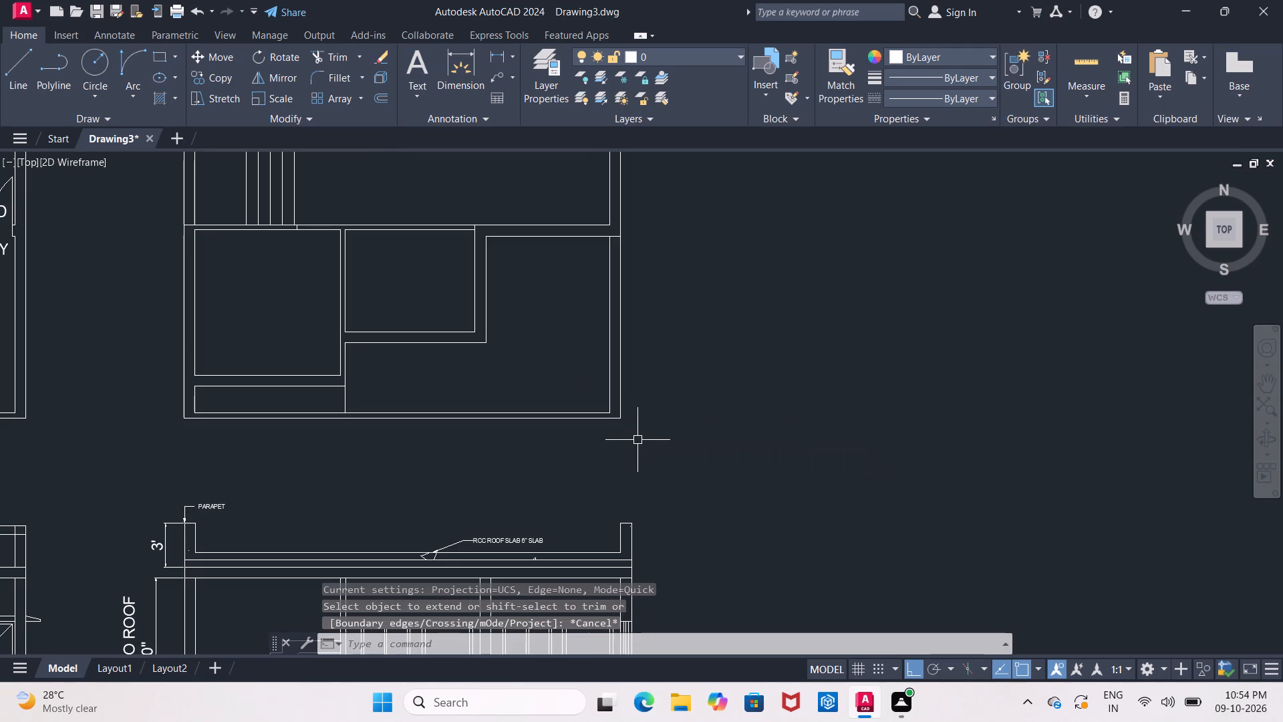
middle_drag(637, 440, 666, 448)
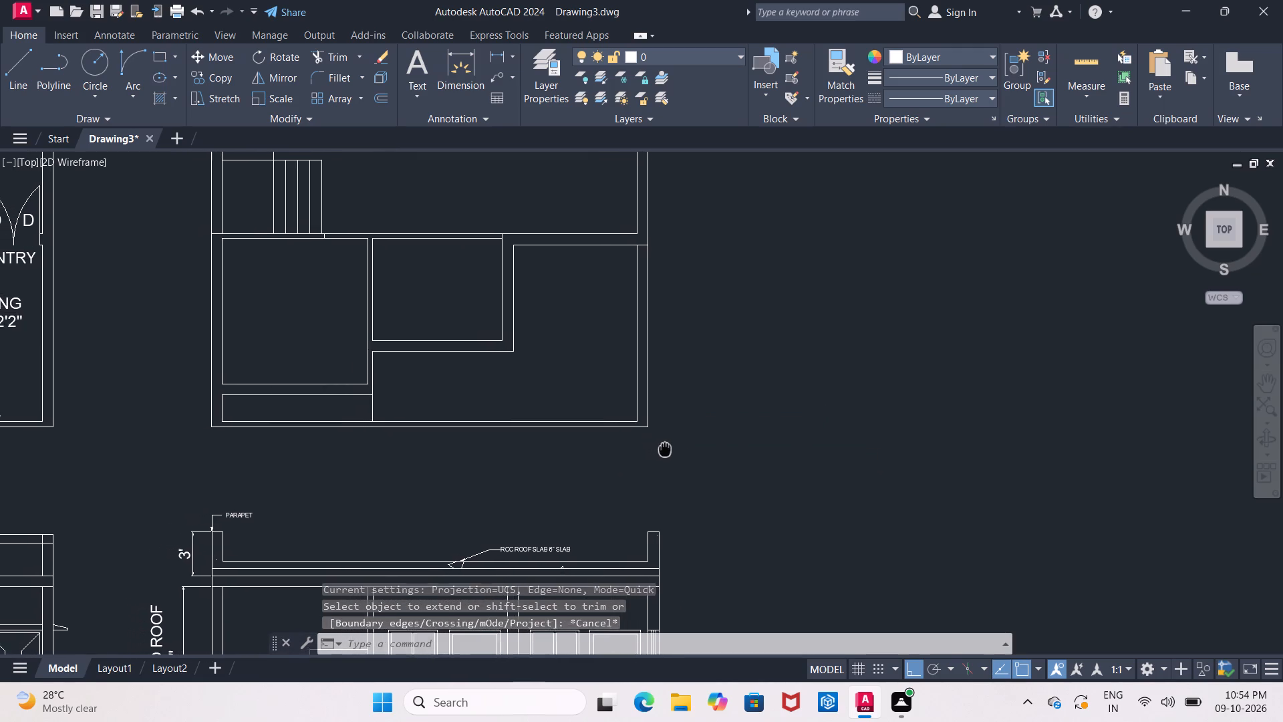
middle_drag(666, 448, 716, 445)
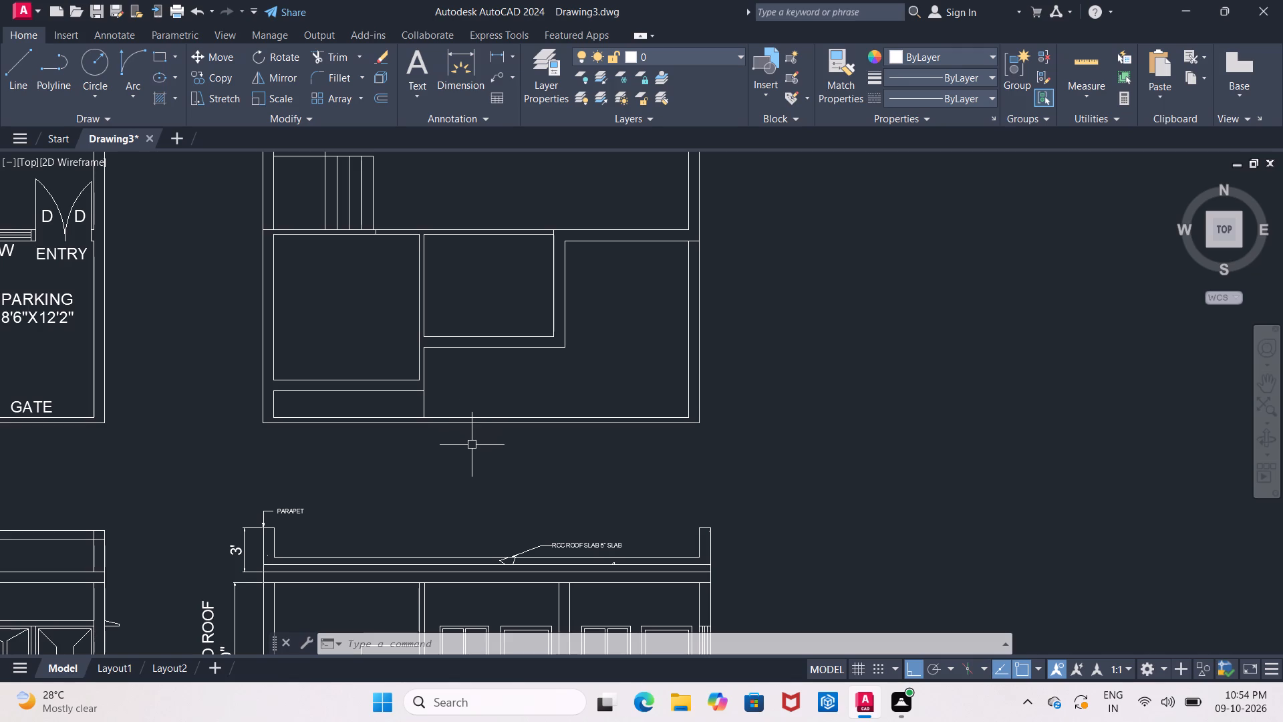
middle_drag(472, 445, 480, 481)
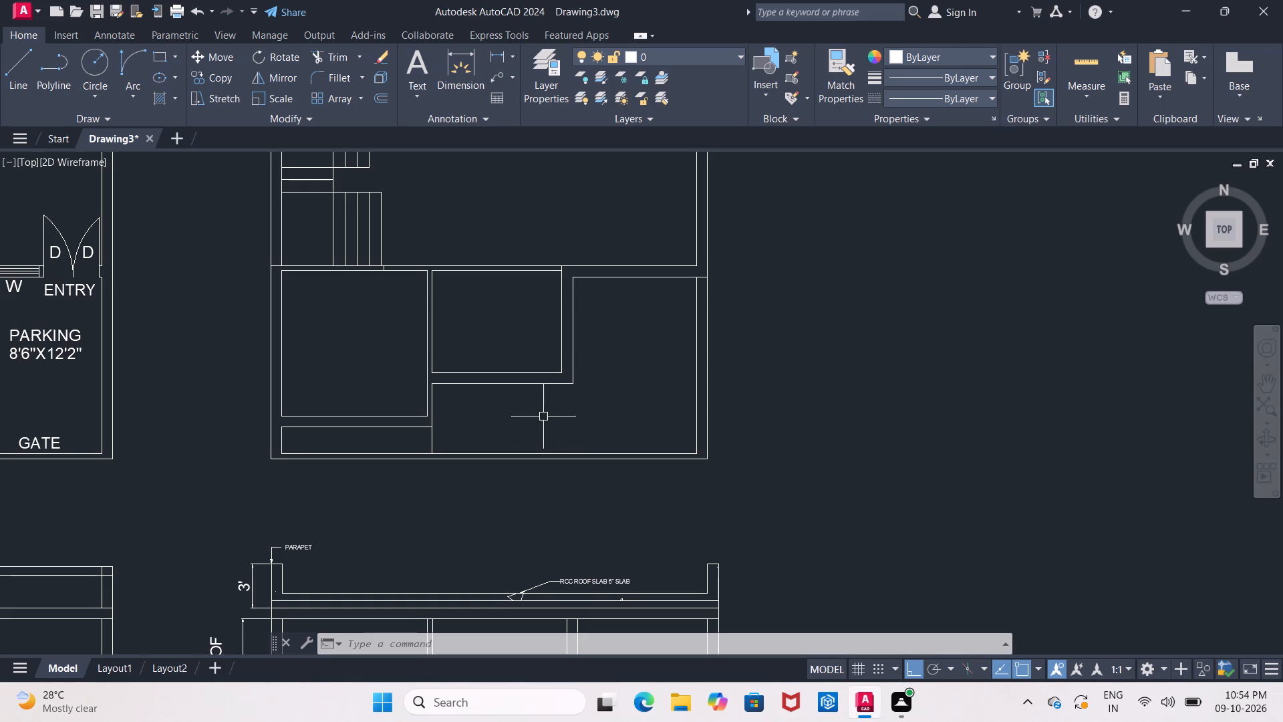
key(e)
key(x)
key(Return)
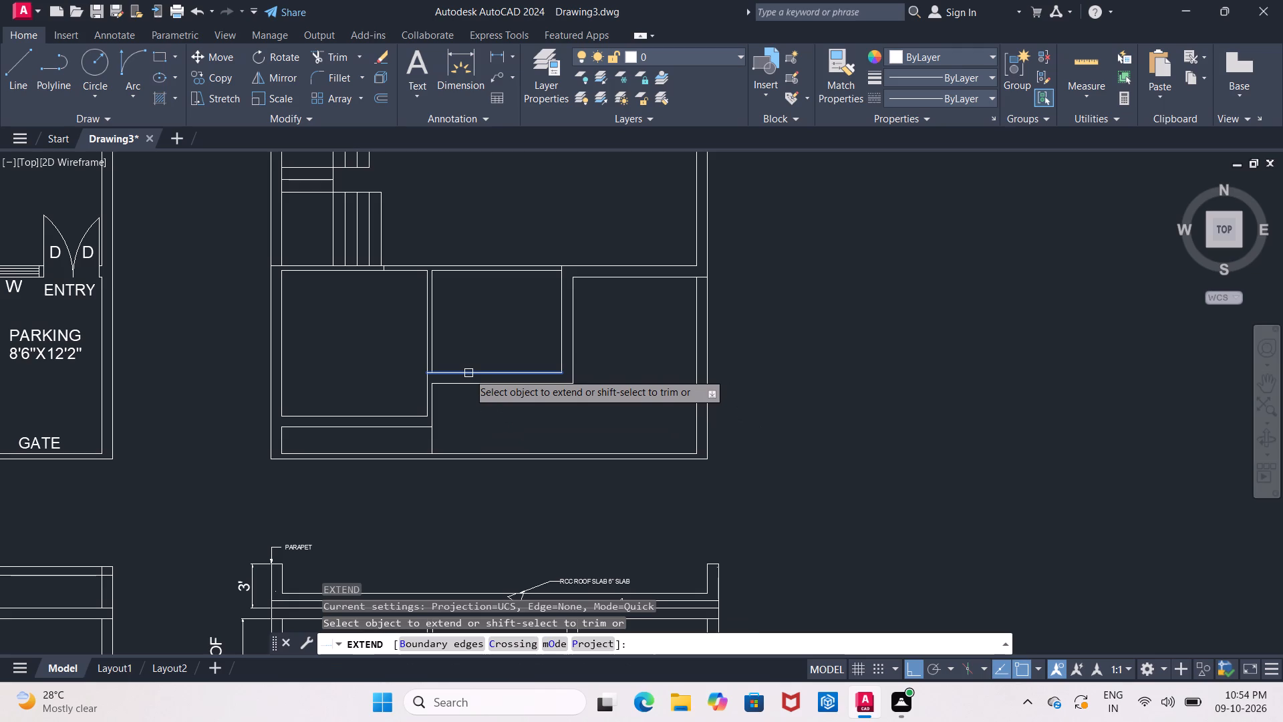
click(468, 373)
scroll(456, 363, up, 2)
middle_drag(457, 364, 468, 384)
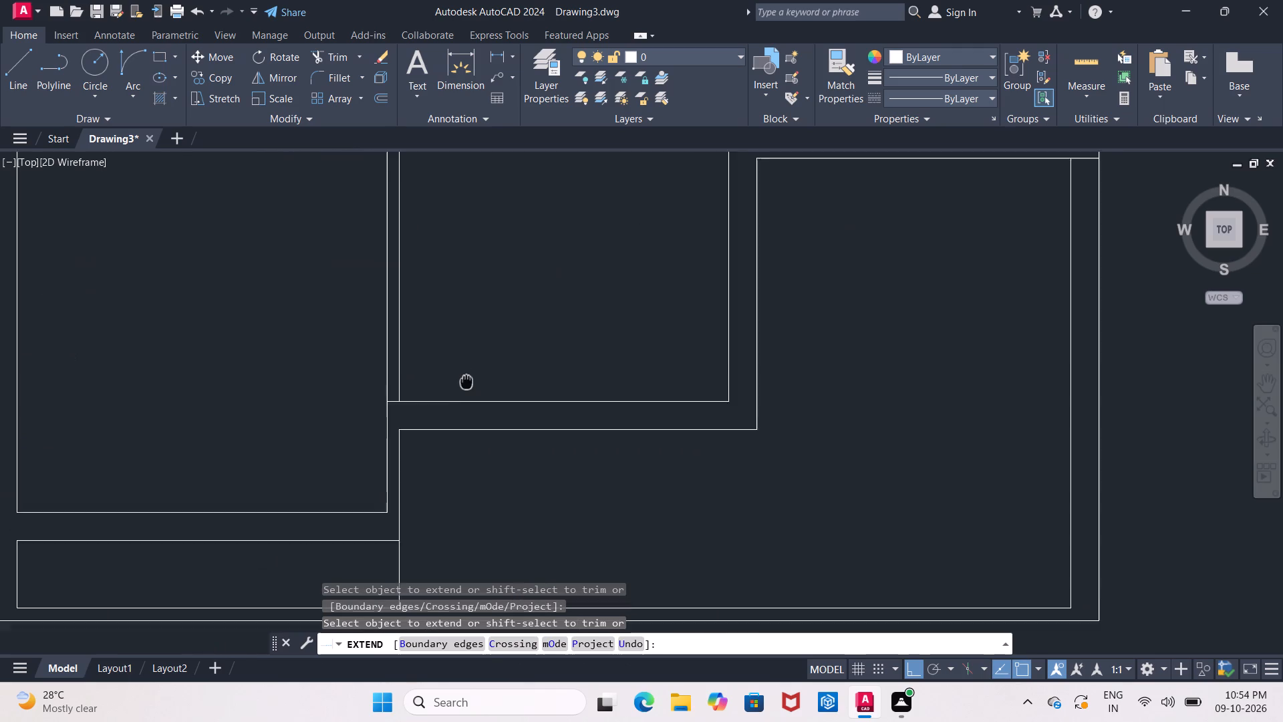
middle_drag(468, 384, 482, 413)
Measure the thickness of the wall between the lower-left bedroom and the former kitchen with a linear dimension.
click(499, 53)
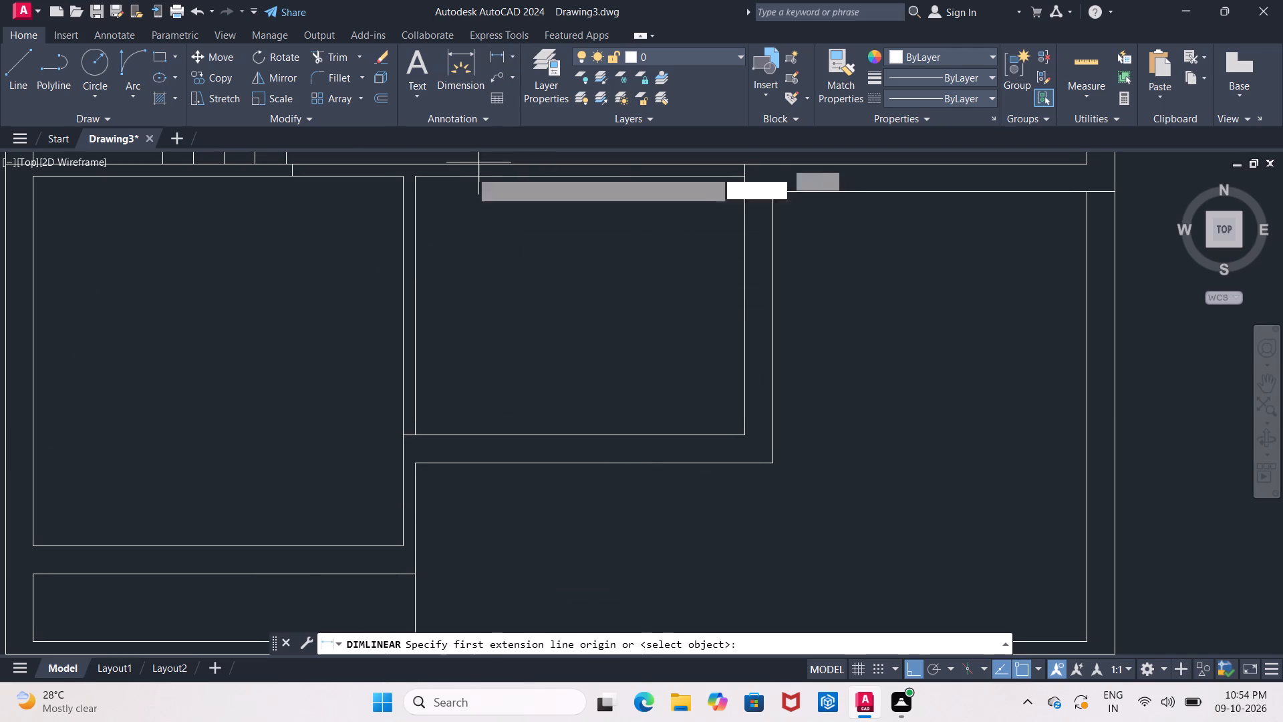
click(405, 178)
click(416, 178)
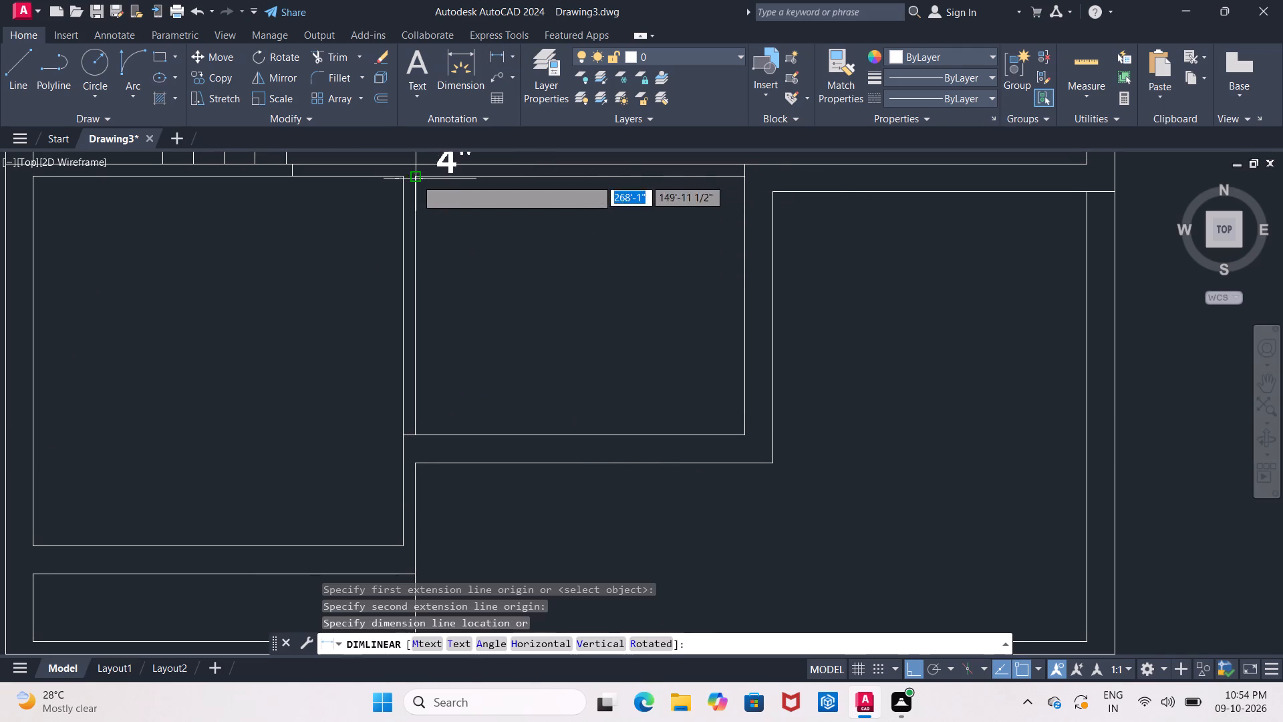
key(Escape)
Draw a 9" by 9" square in the empty space beside the copied floor plan.
scroll(430, 223, down, 3)
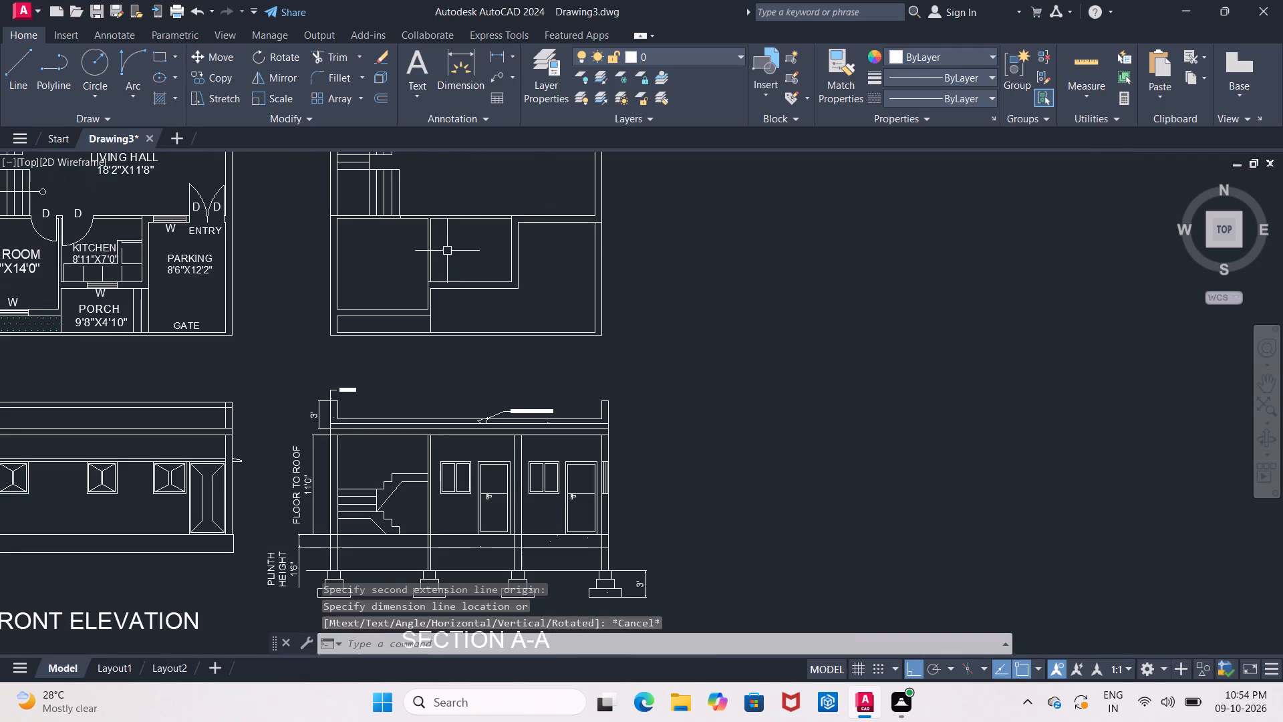
scroll(448, 254, down, 1)
middle_drag(449, 260, 460, 364)
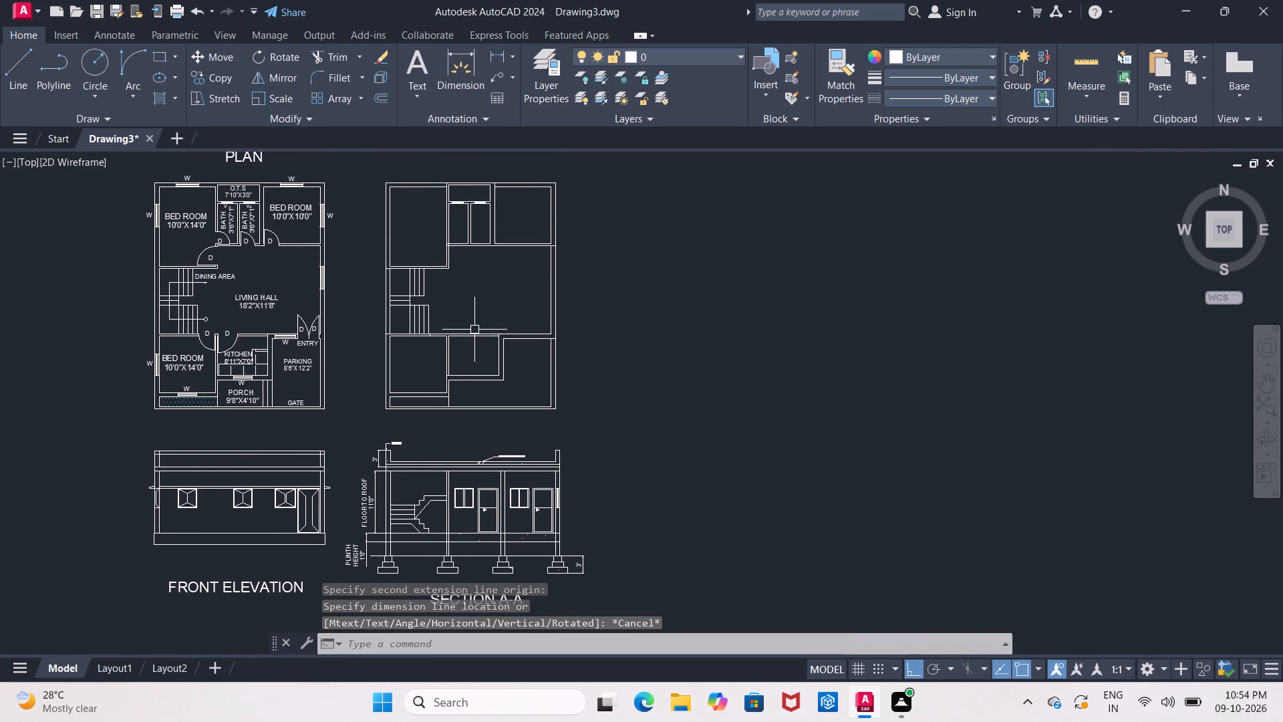
middle_drag(476, 308, 404, 295)
key(Escape)
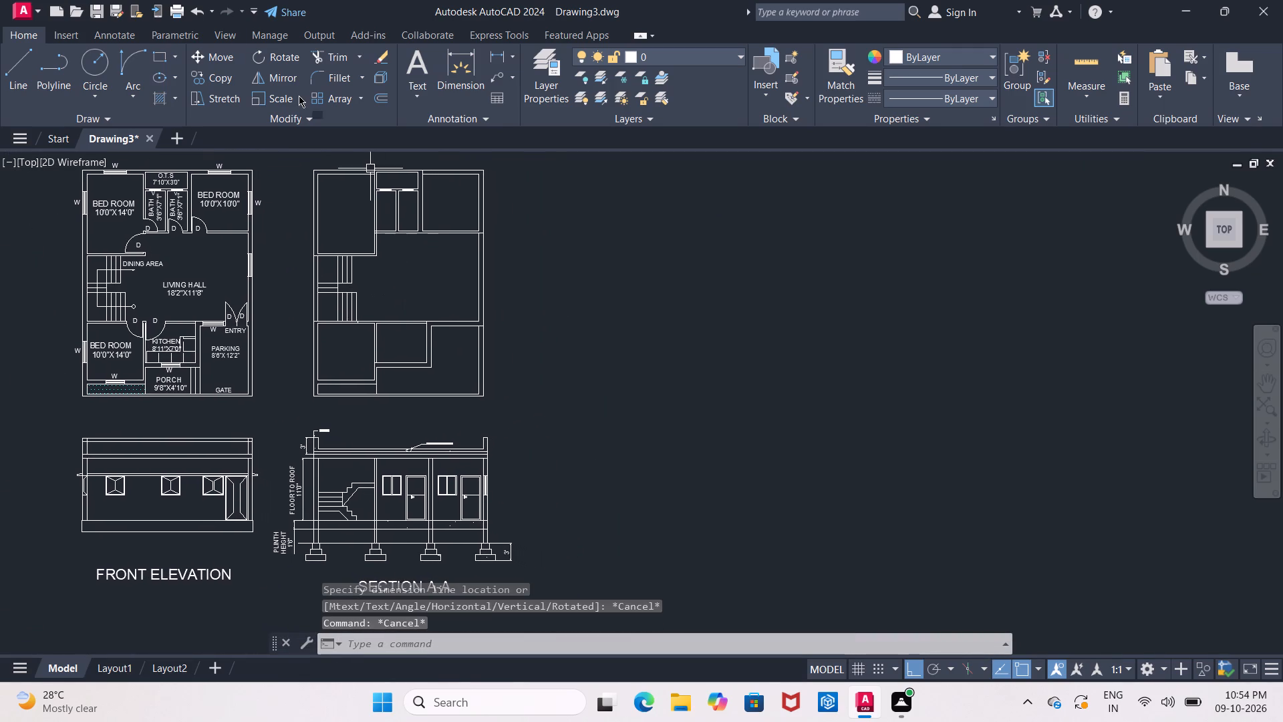
click(154, 59)
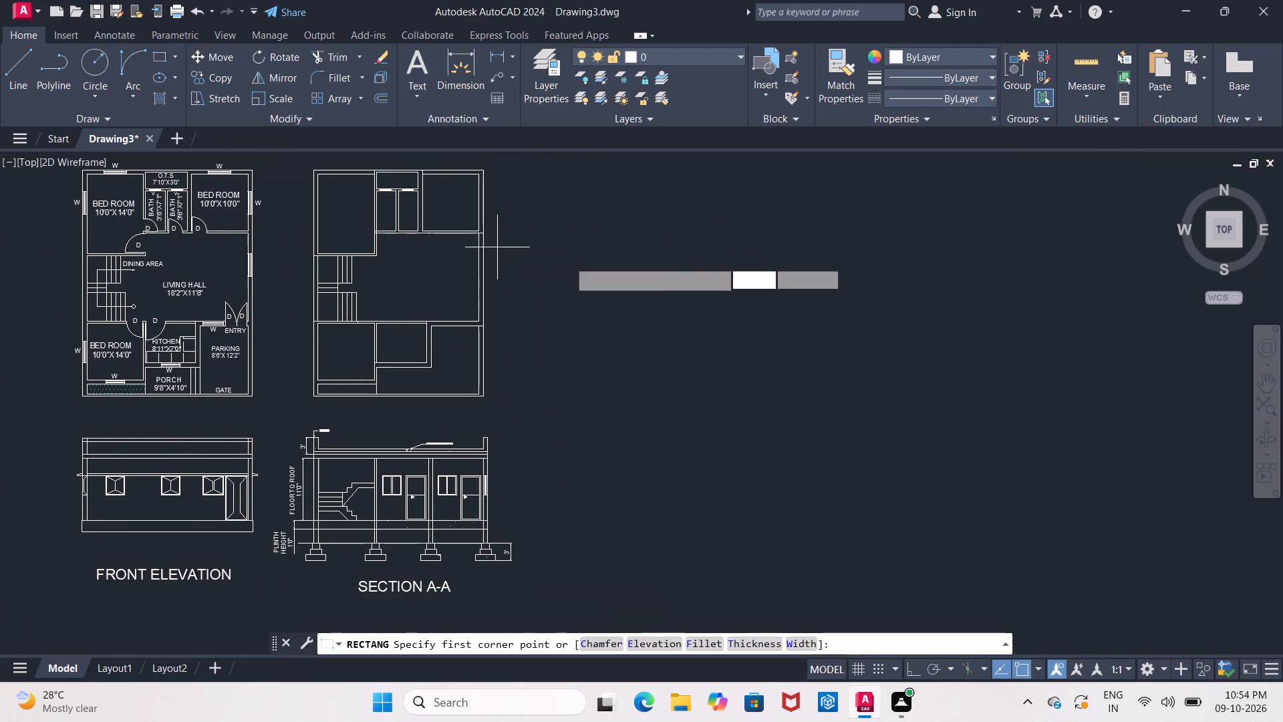
click(583, 255)
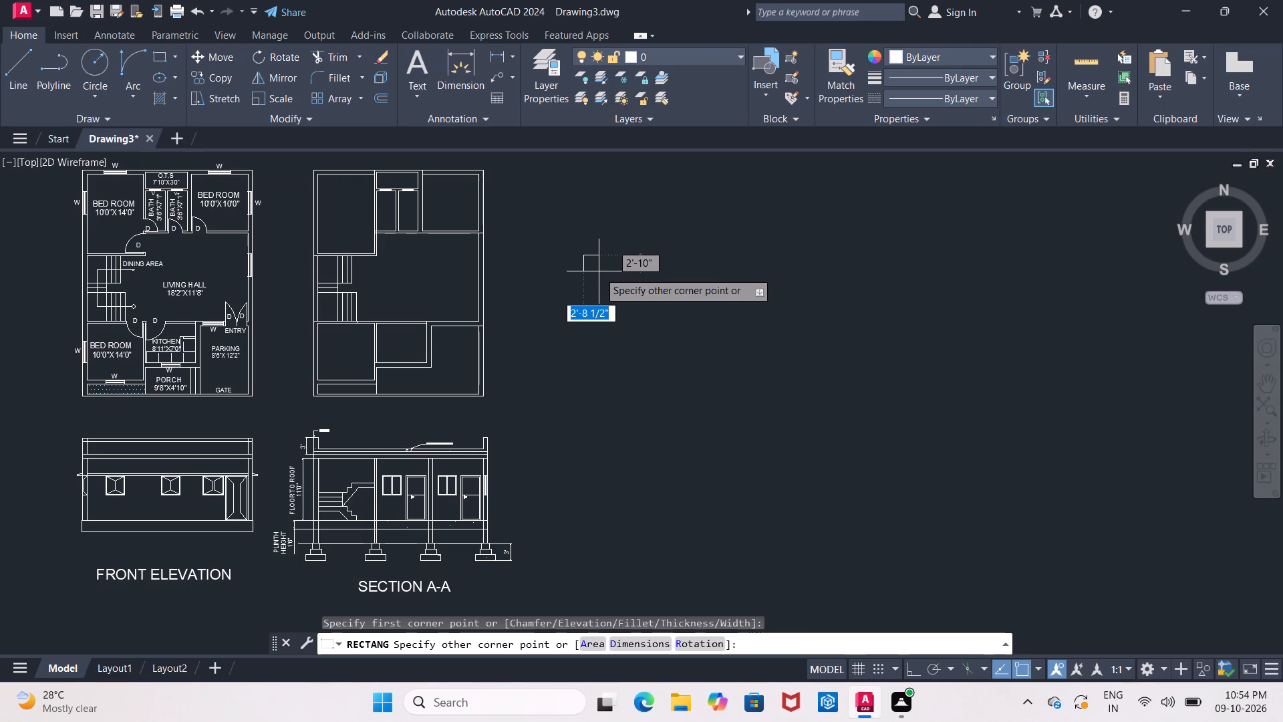
key(9)
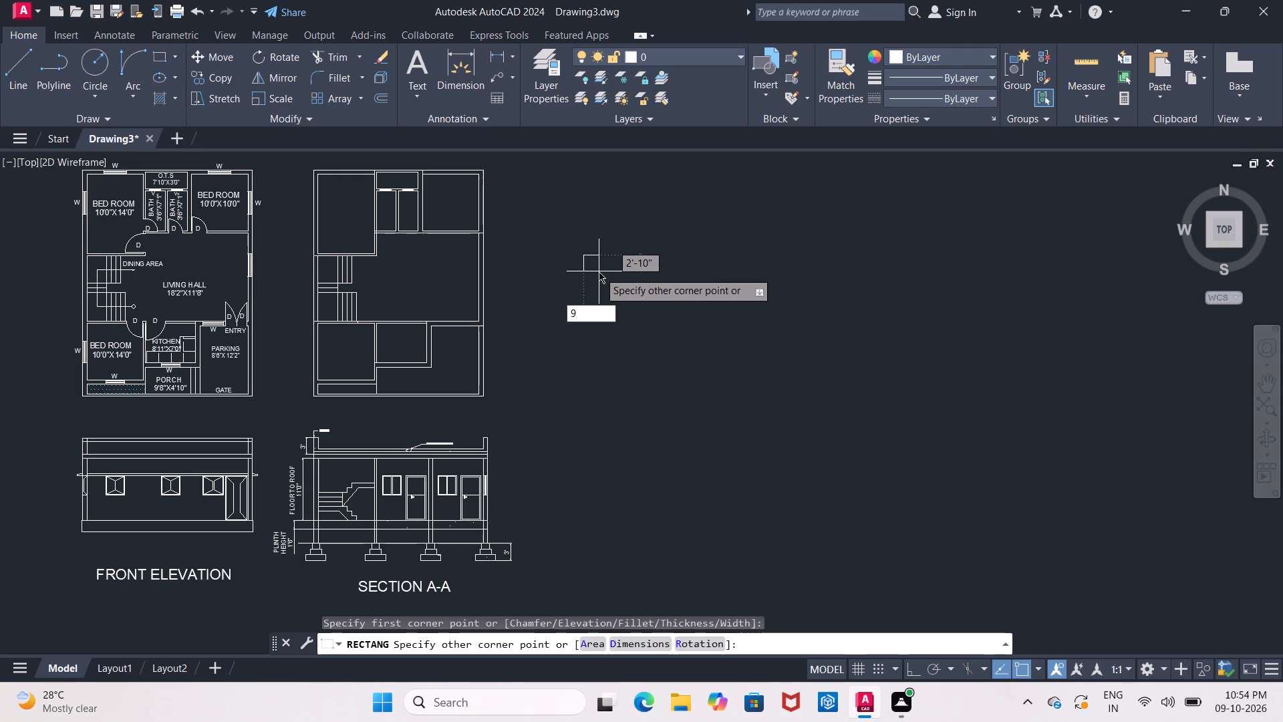
key(shift+quotedbl)
key(Tab)
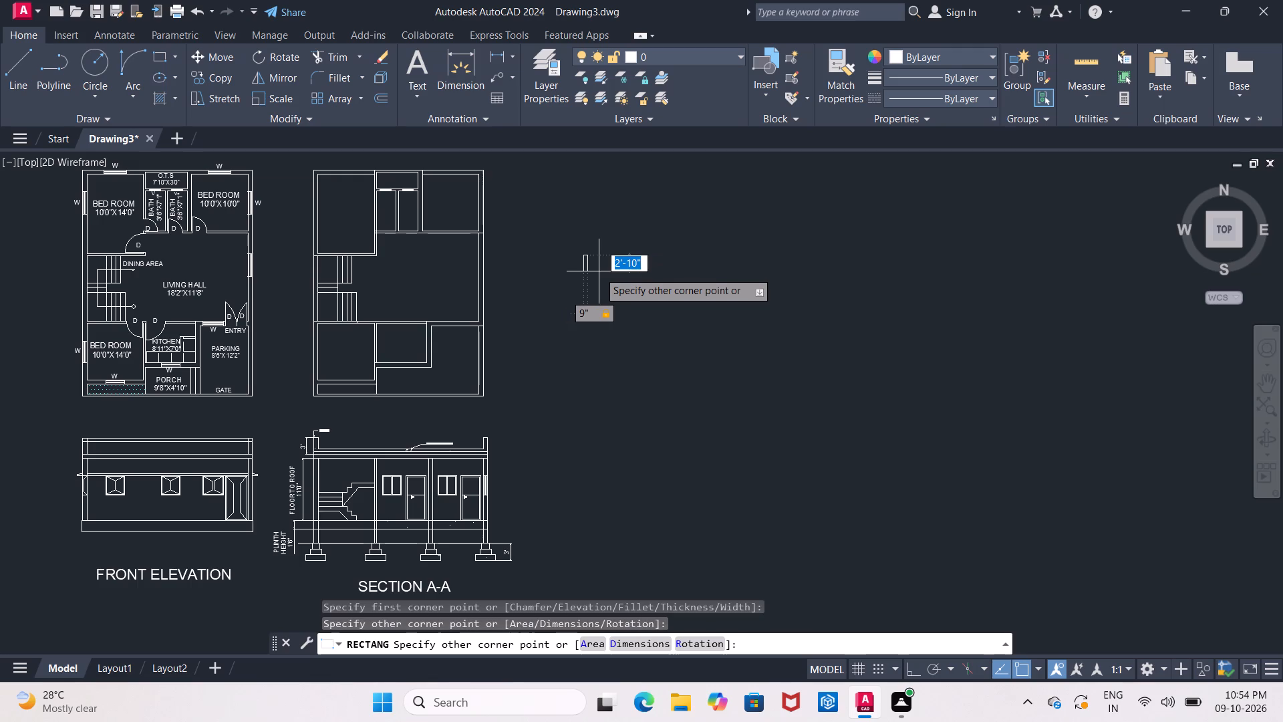
text(9")
key(Return)
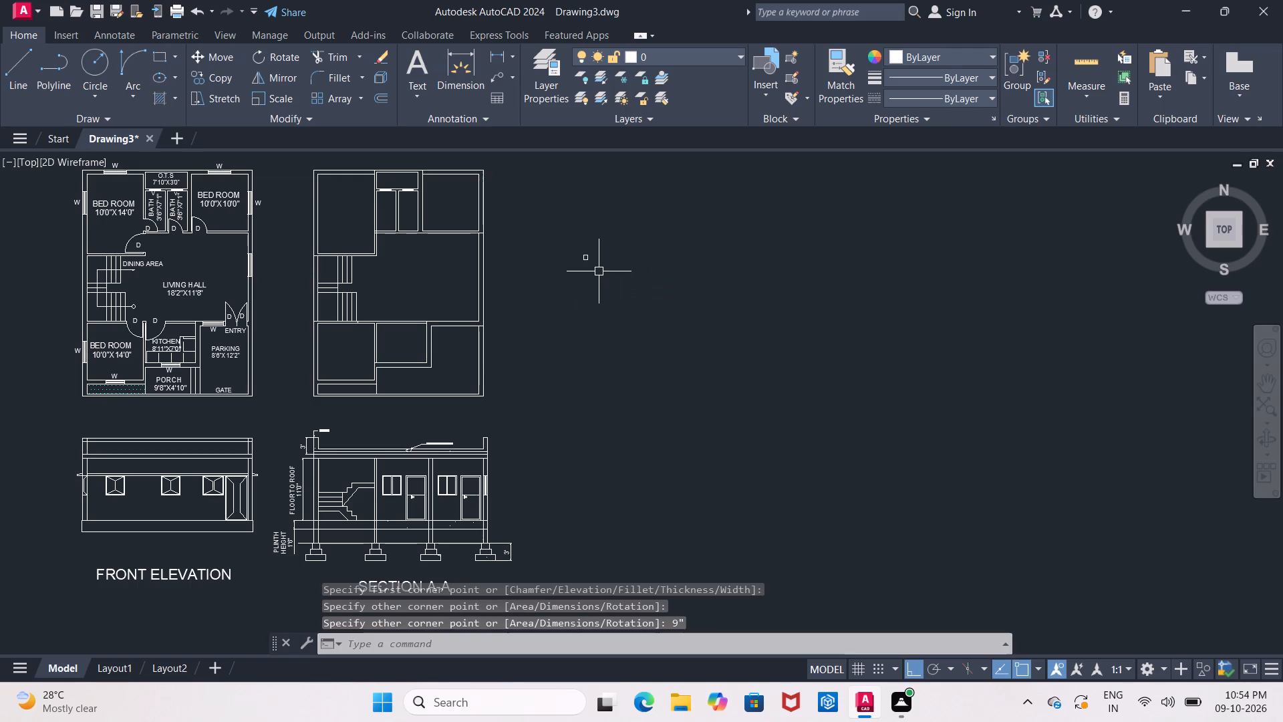
Fill the small square with a SOLID hatch.
scroll(598, 253, up, 3)
middle_drag(606, 252, 631, 269)
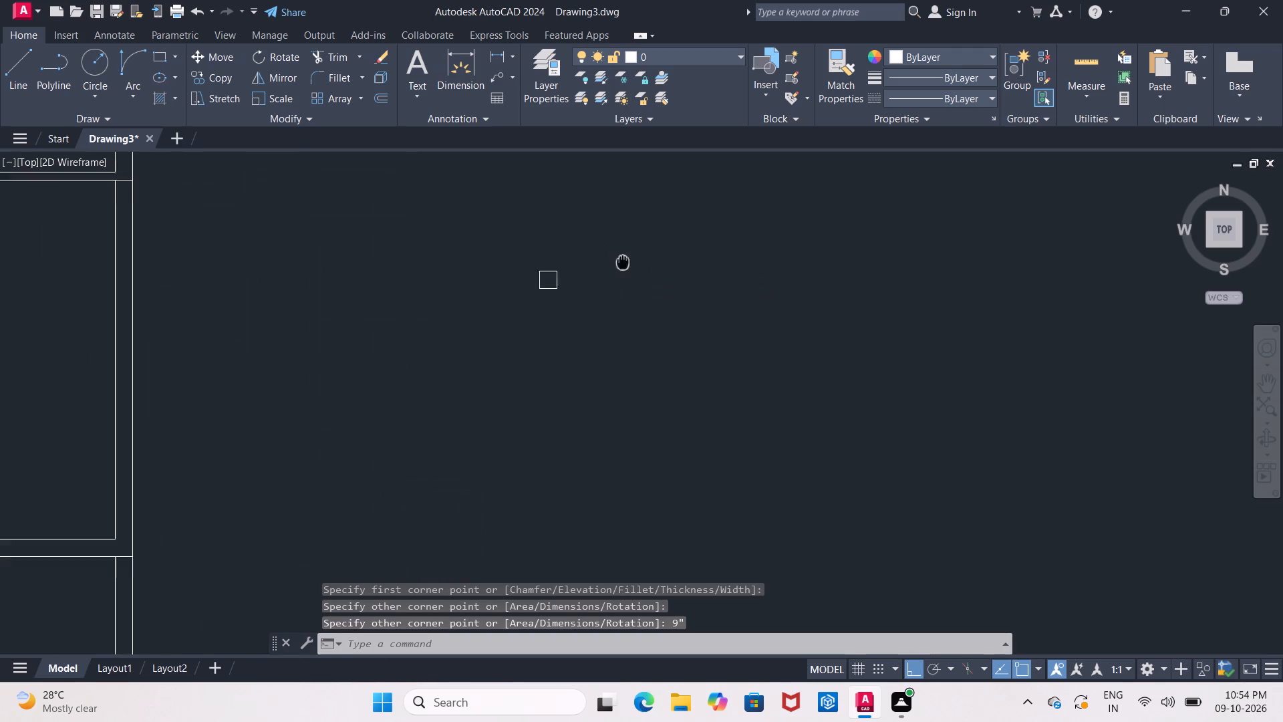
middle_drag(631, 269, 646, 280)
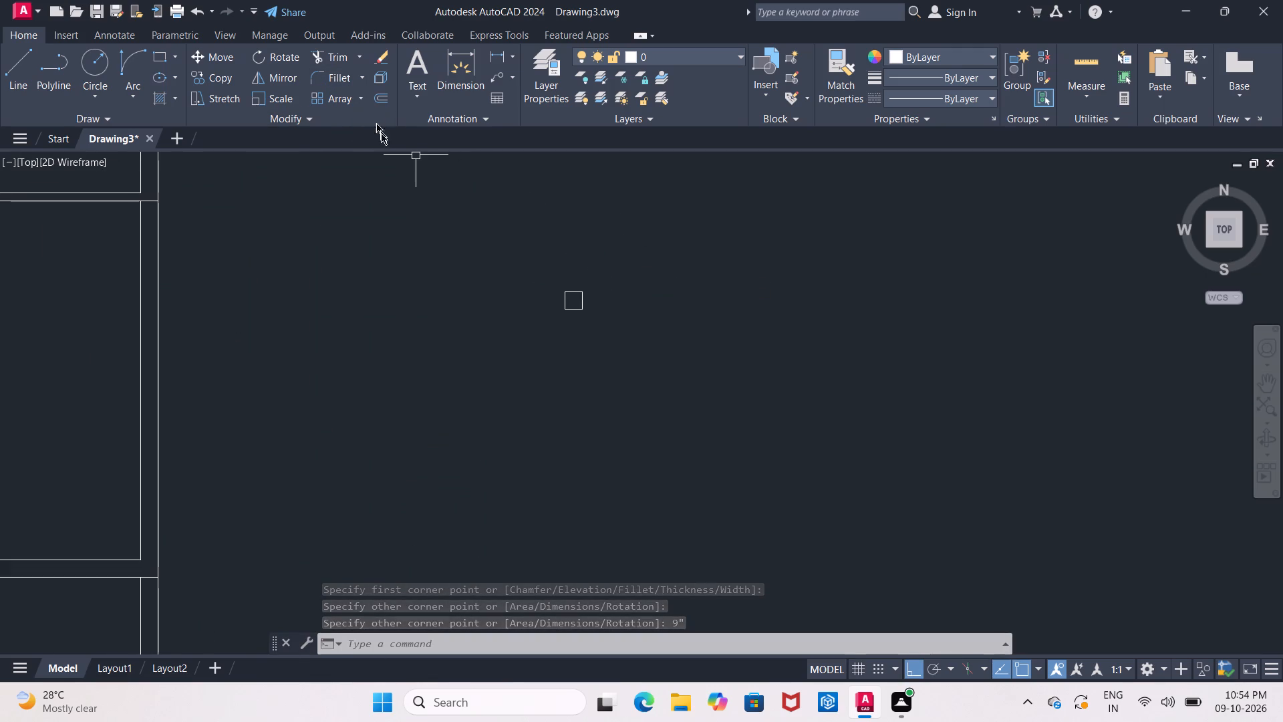
click(166, 99)
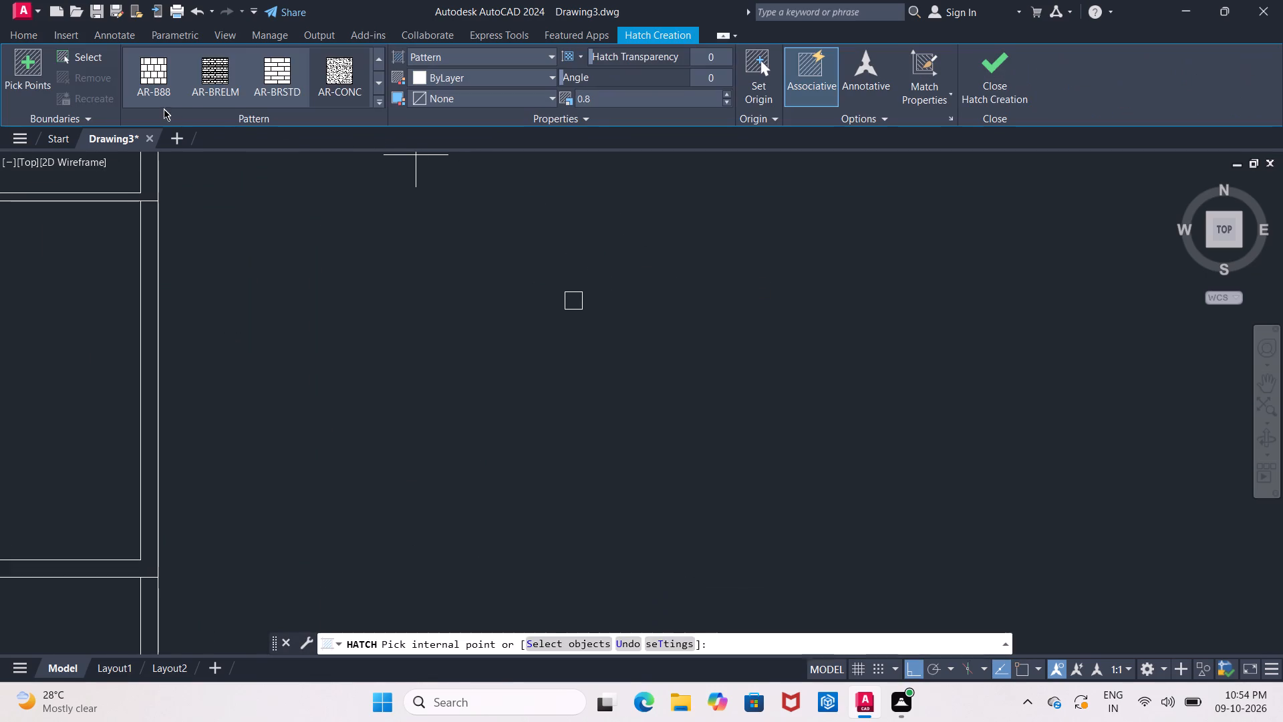
click(383, 59)
double_click(383, 59)
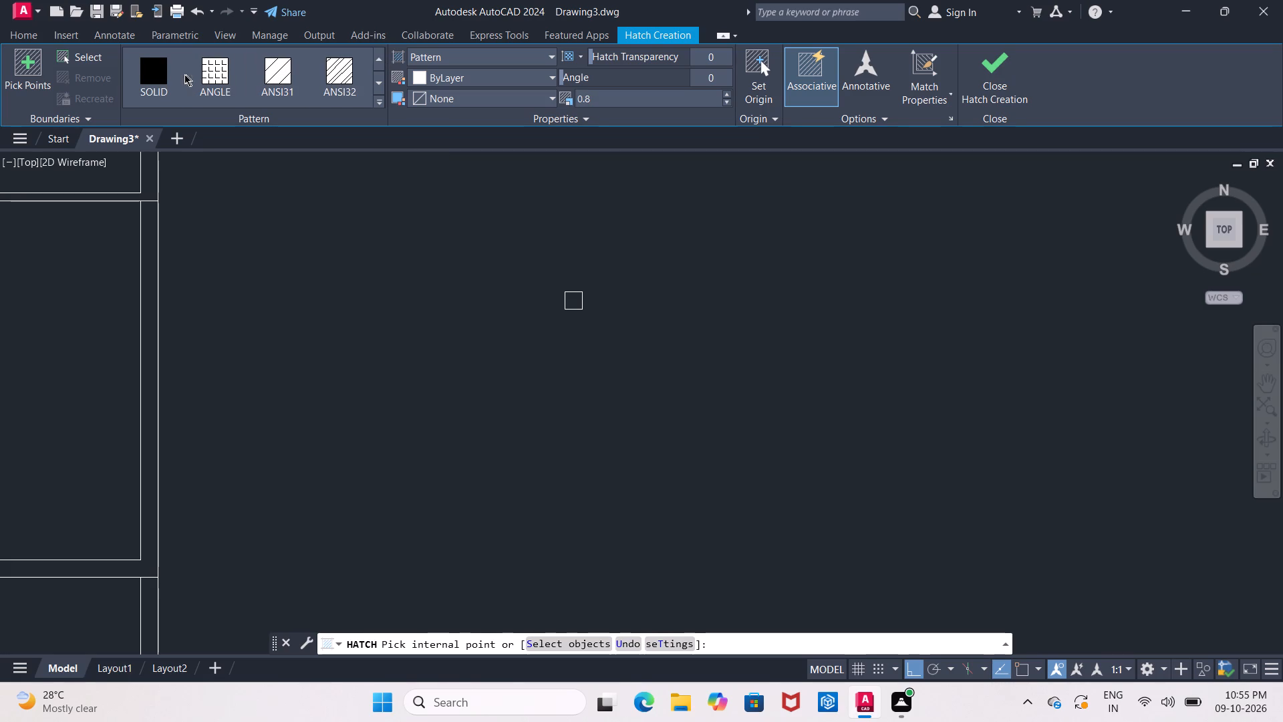
click(170, 74)
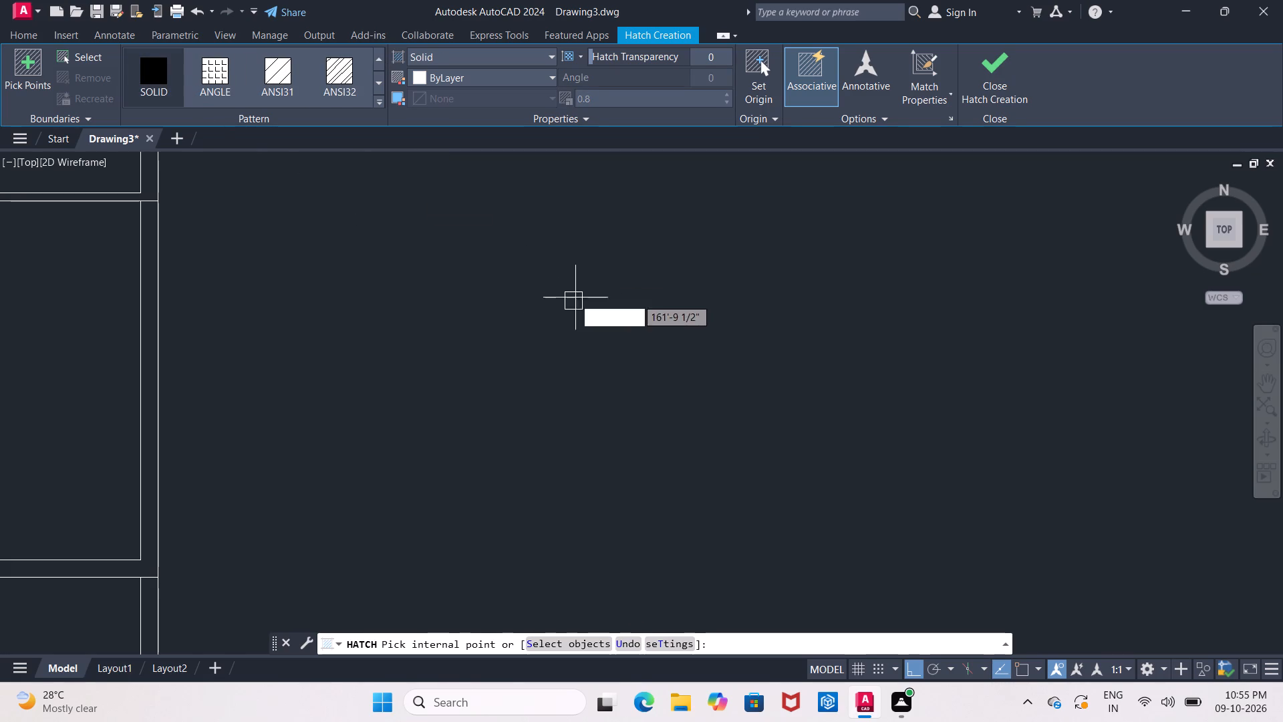
click(571, 298)
key(Escape)
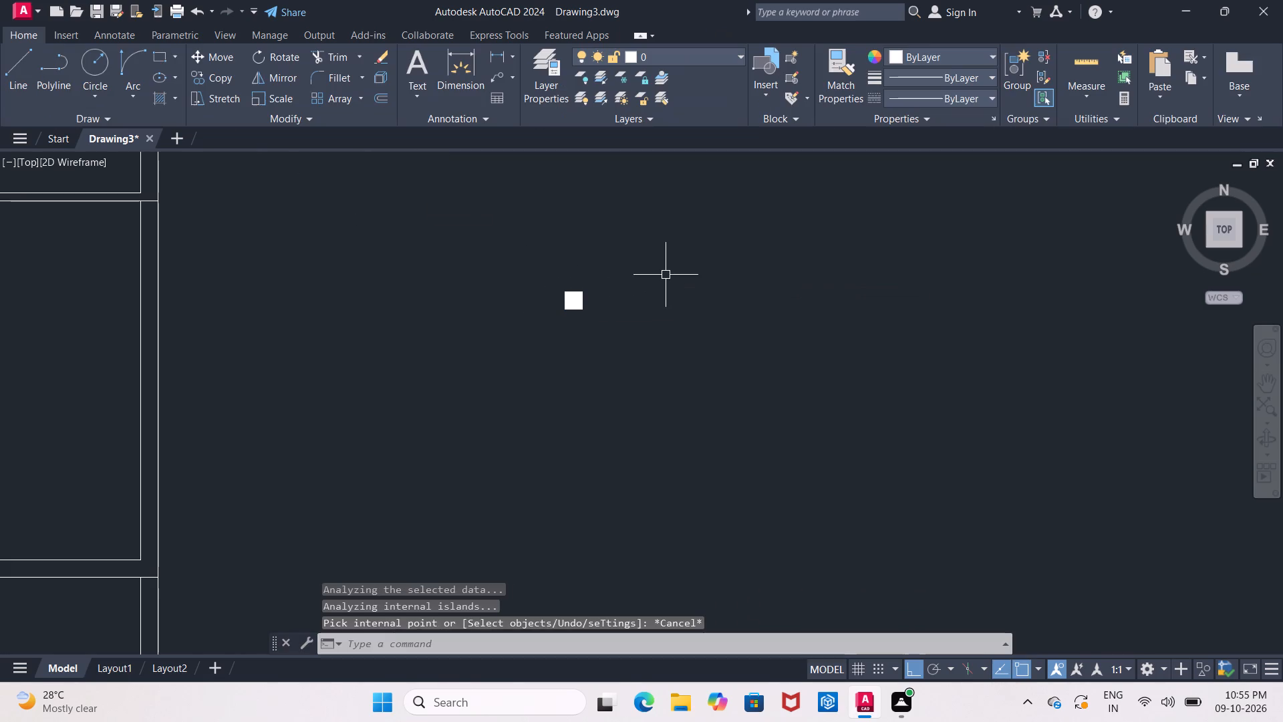
Set the current object colour to Red and draw a short horizontal sample line near the filled square.
click(890, 58)
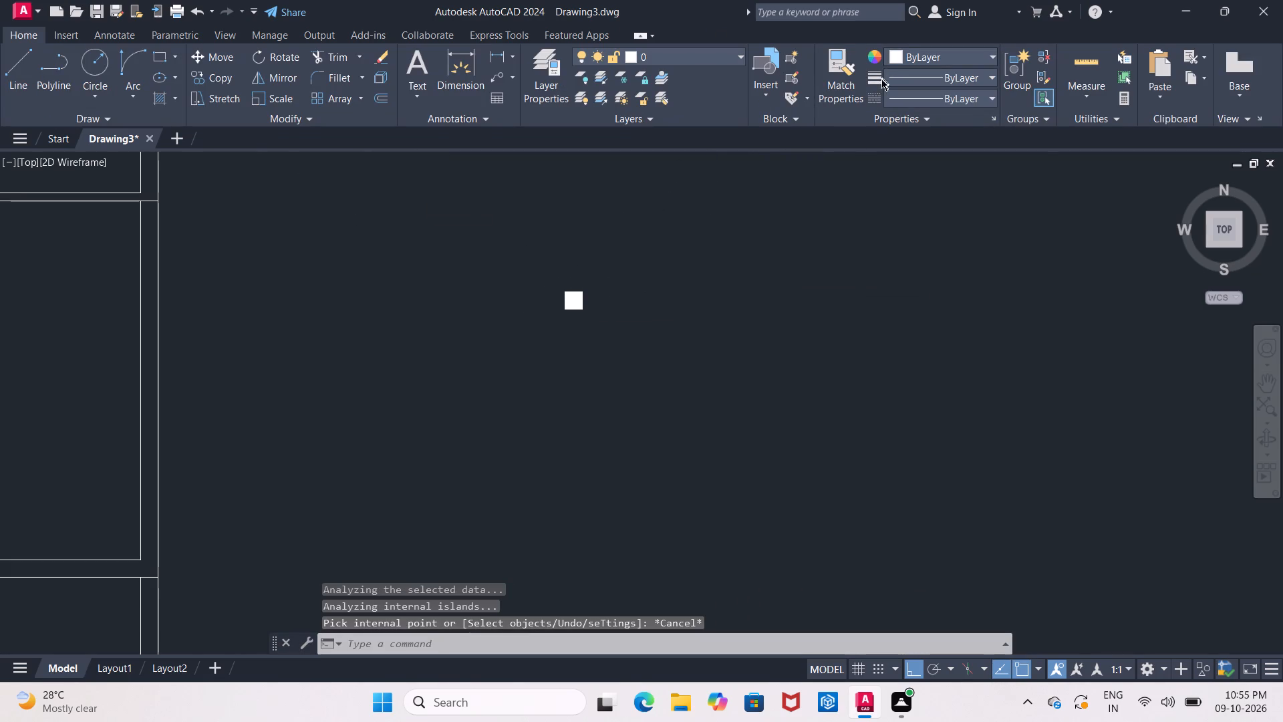
click(895, 217)
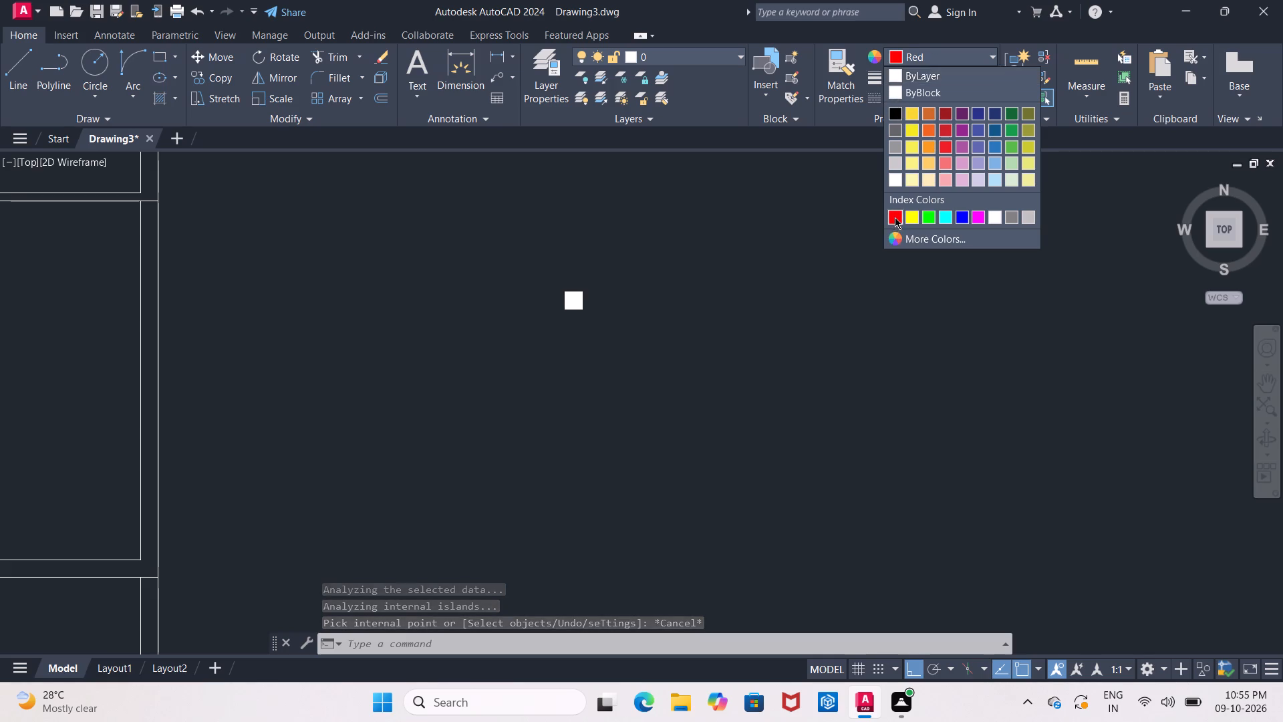
click(25, 80)
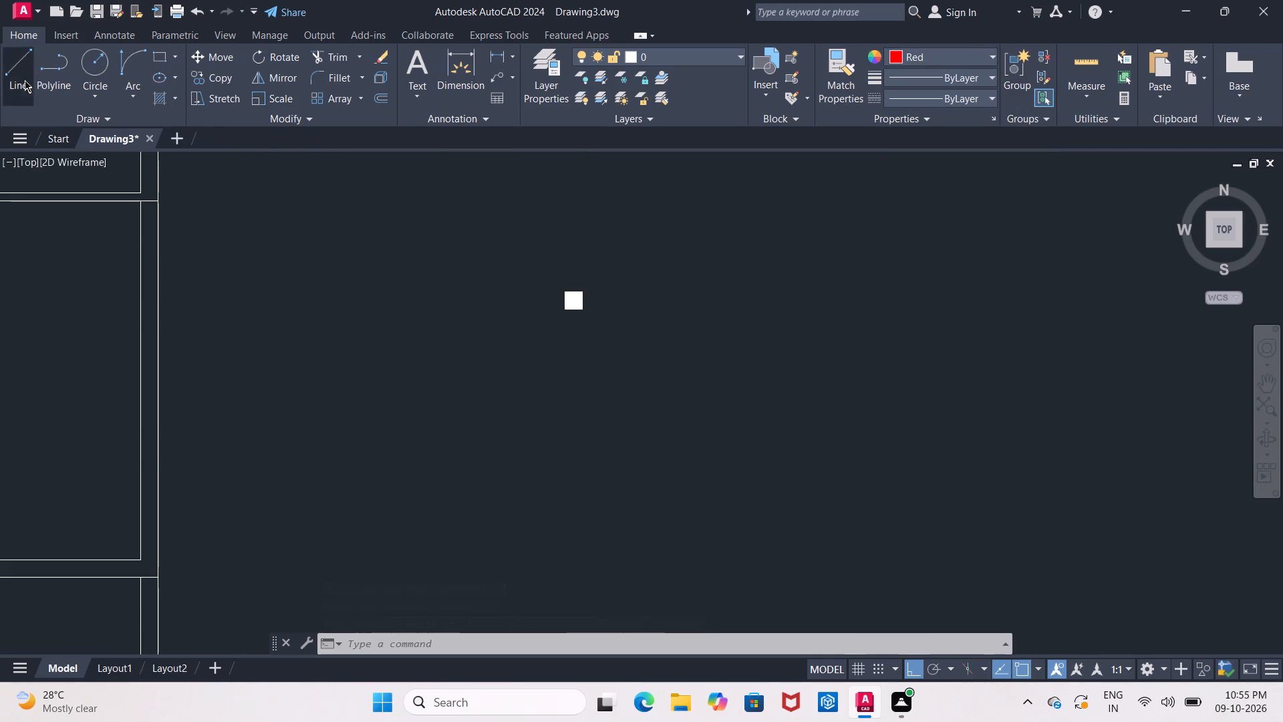
click(364, 339)
click(440, 344)
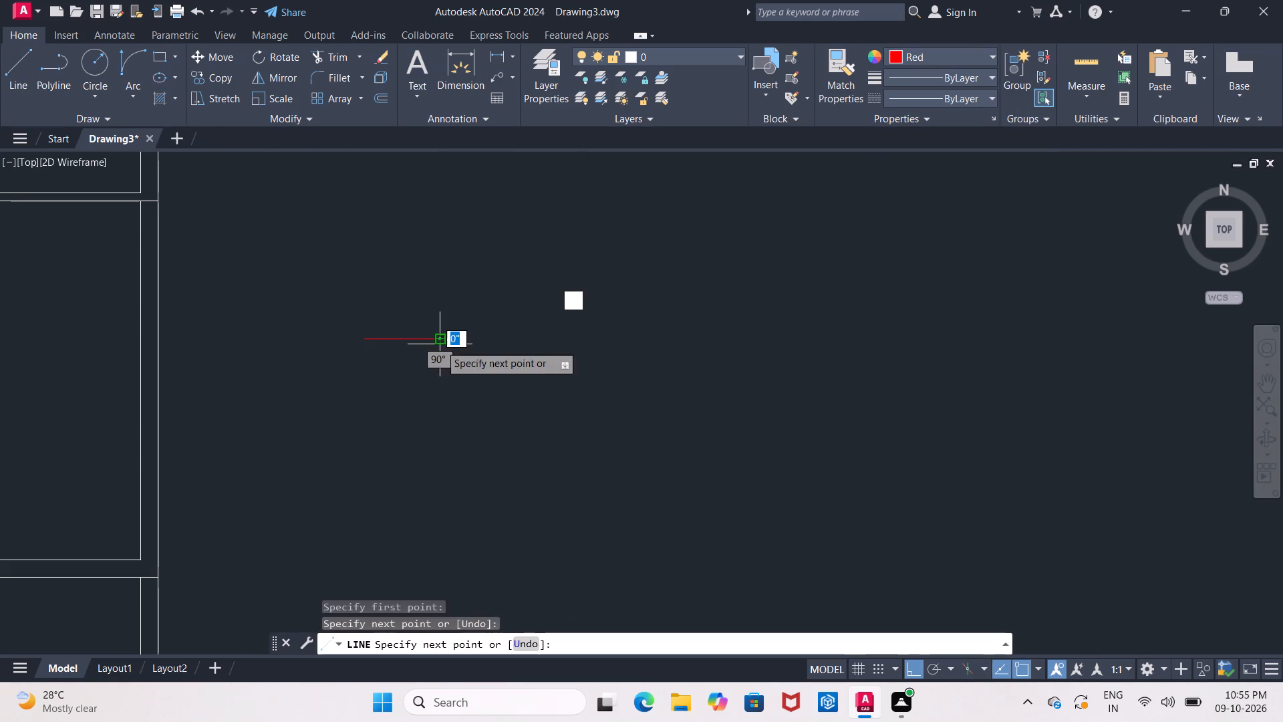
key(Escape)
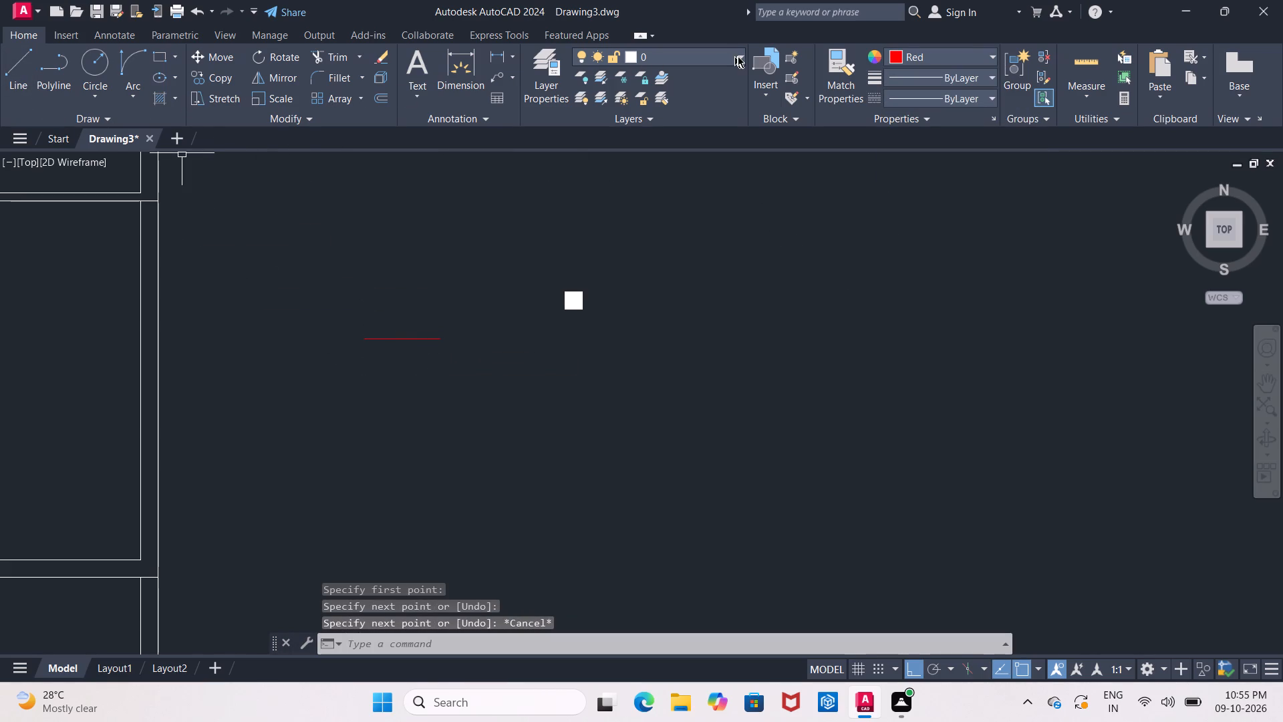
Match the red sample line's properties onto the square's solid hatch.
click(833, 75)
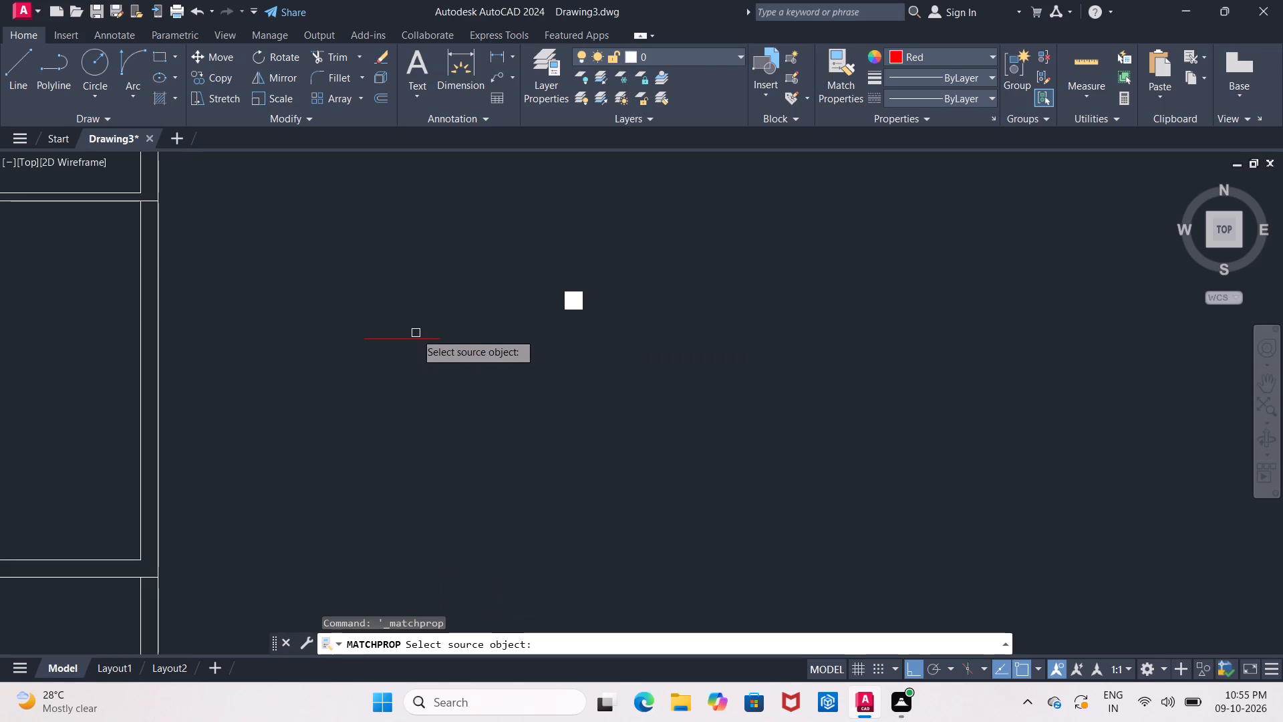
click(426, 308)
click(408, 337)
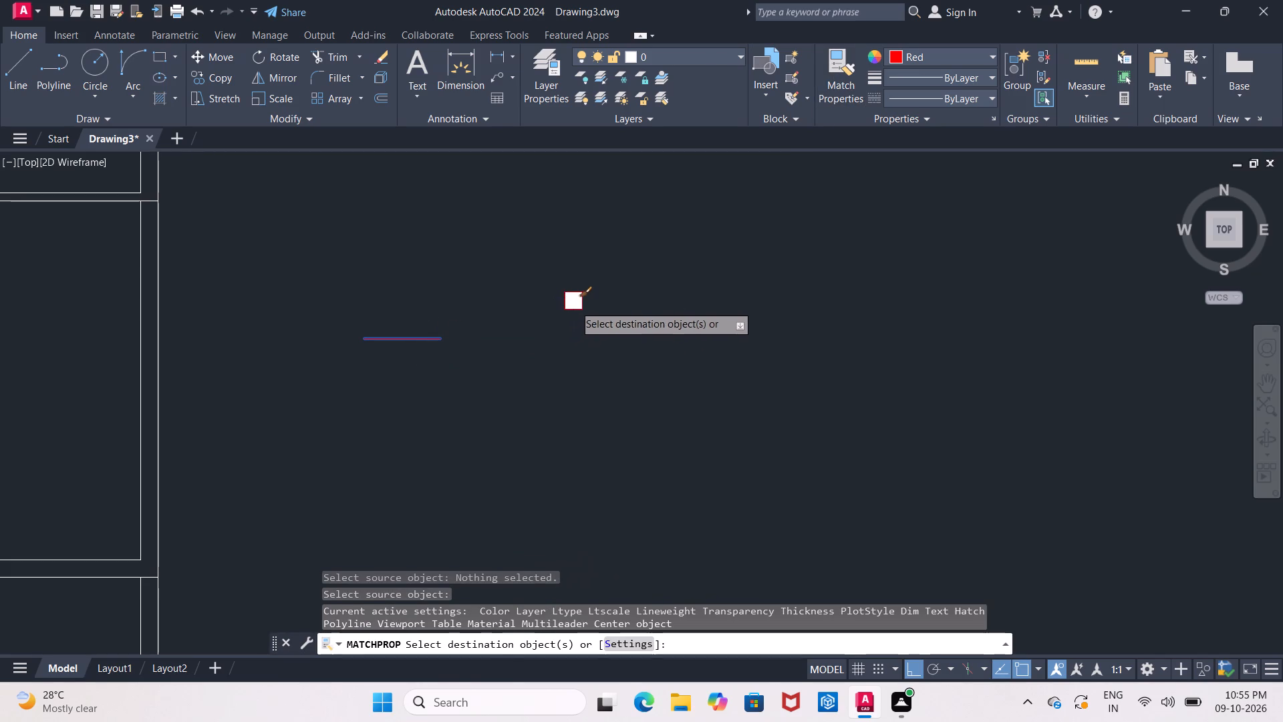
click(577, 298)
key(Escape)
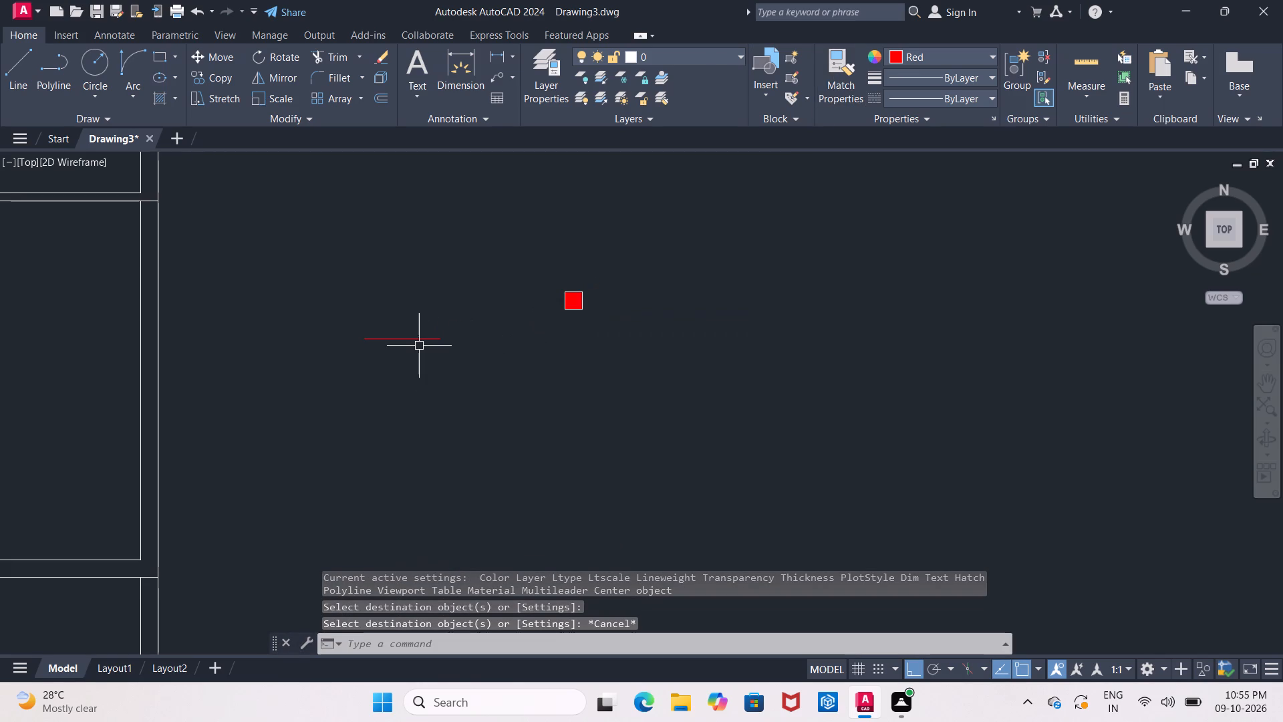
key(Escape)
Delete the red sample line.
click(421, 338)
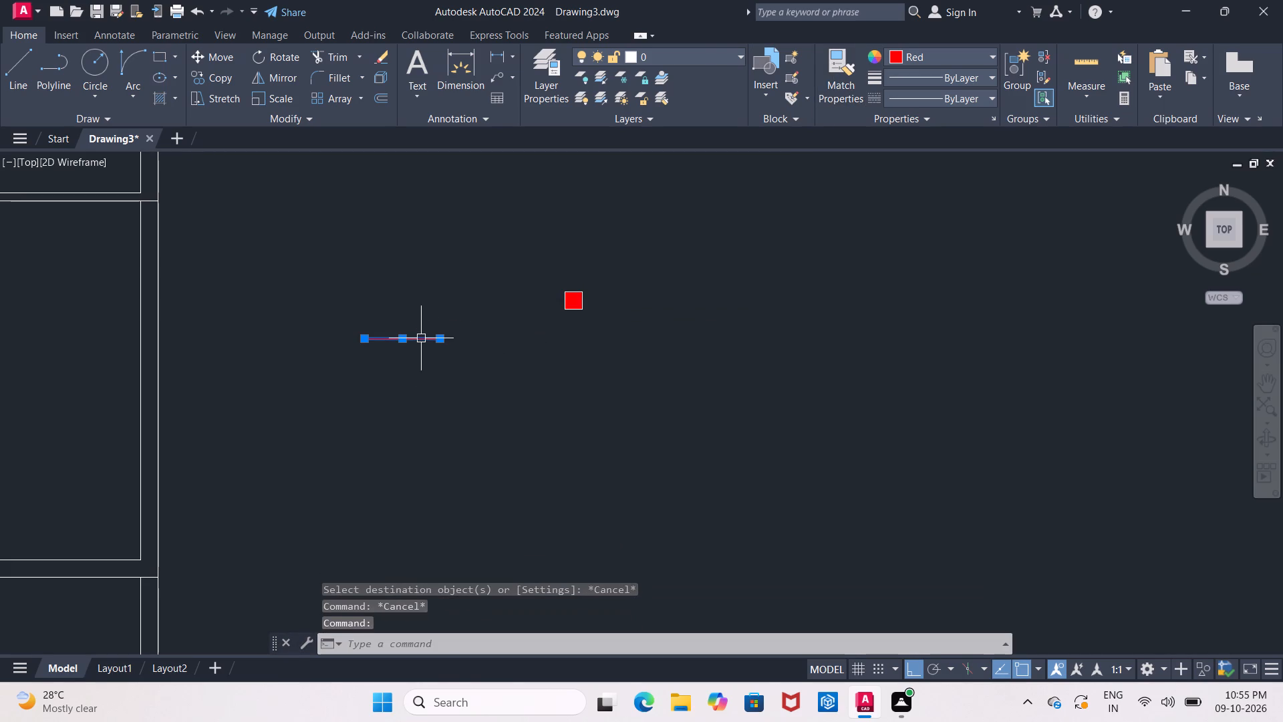
key(Delete)
Define the square and its red hatch as a block named COLUMN, converting the selected objects to the block.
middle_drag(436, 340, 411, 356)
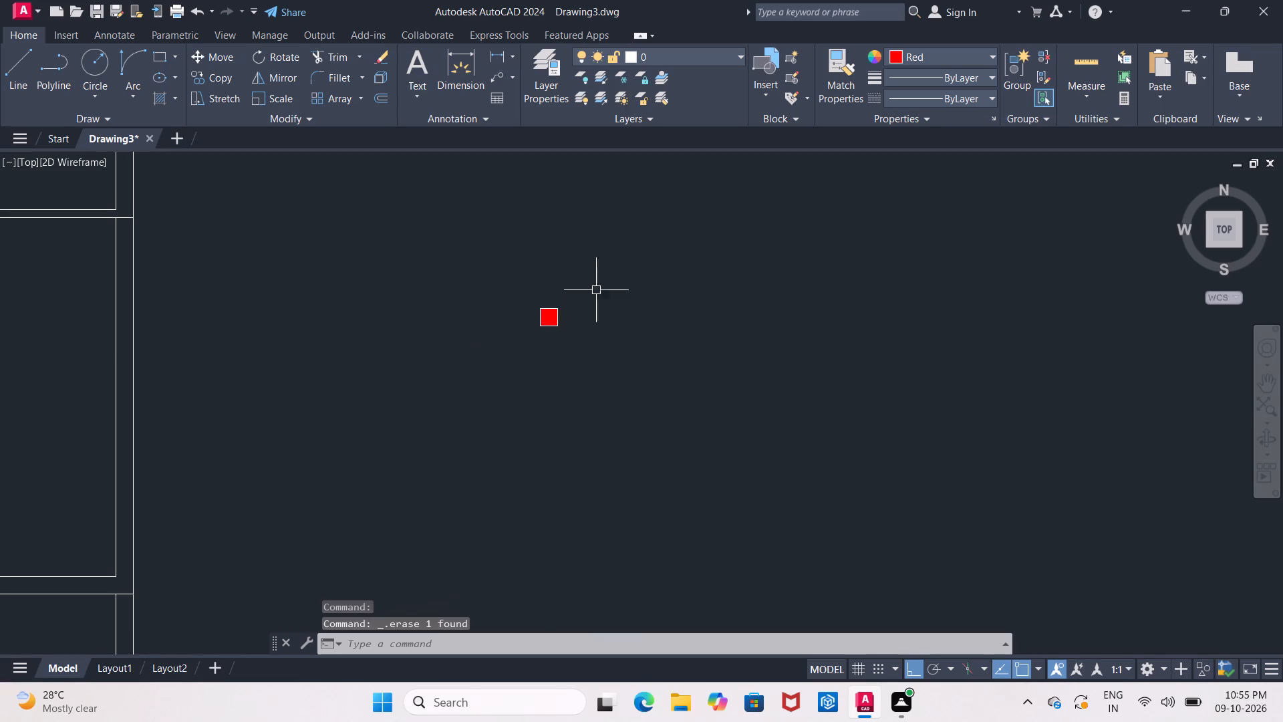
drag(500, 278, 551, 332)
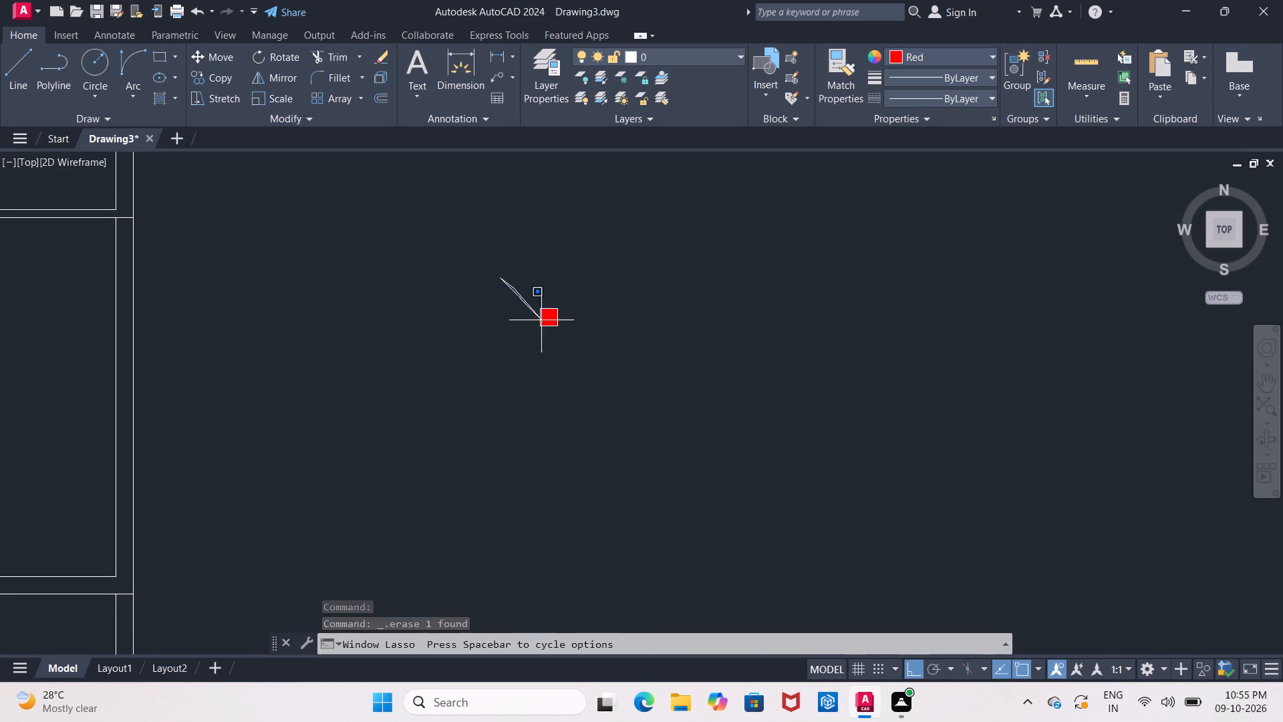
drag(551, 332, 563, 341)
click(505, 295)
click(576, 350)
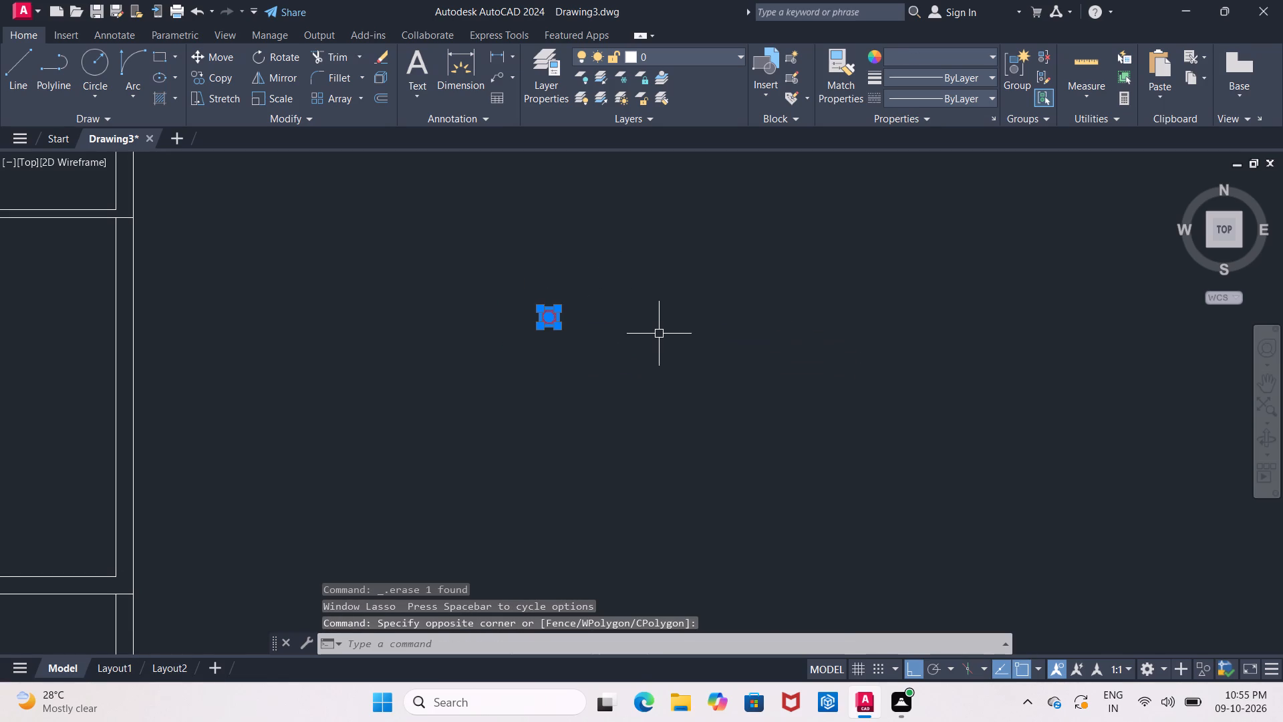
key(b)
key(l)
key(o)
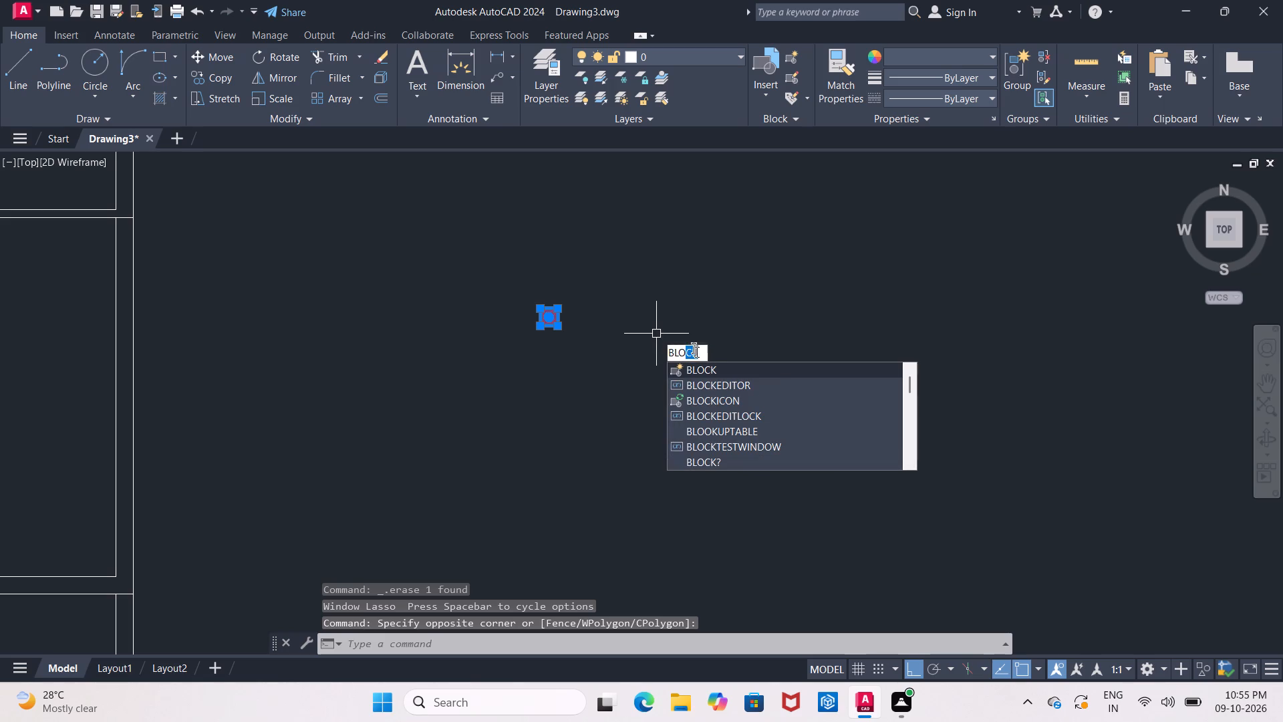
click(698, 366)
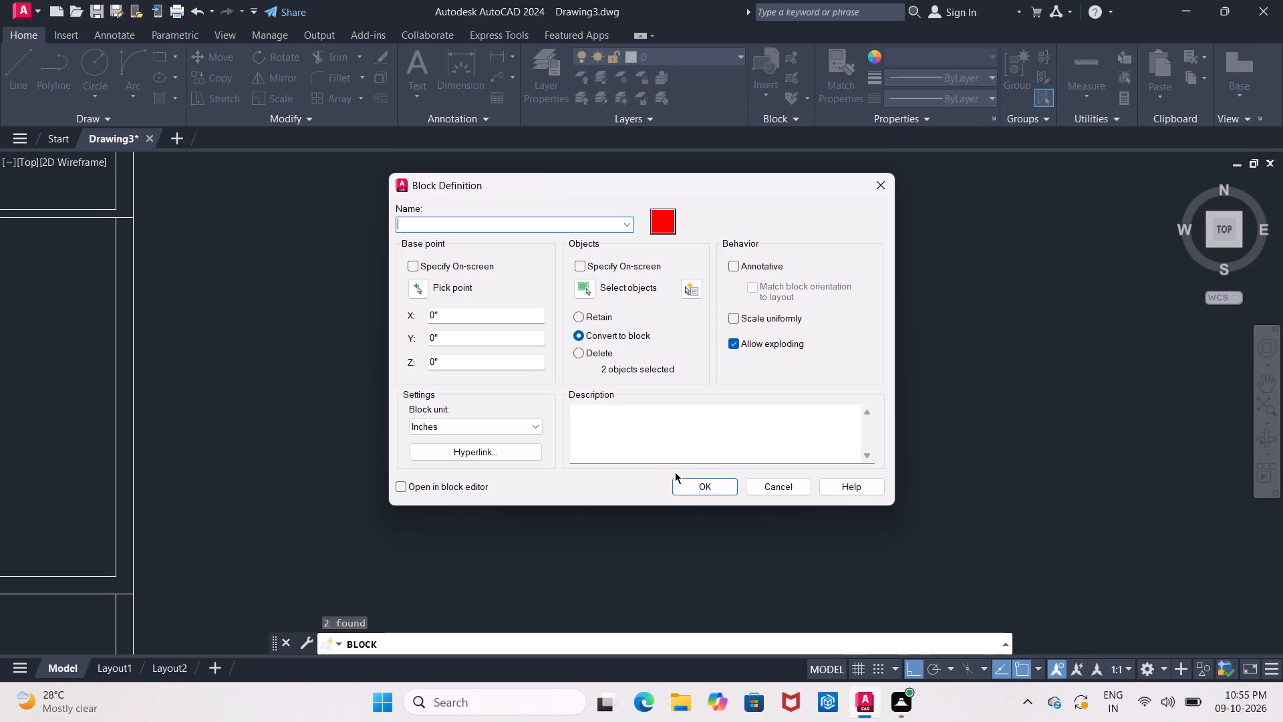
click(517, 222)
key(c)
key(o)
key(l)
text(UM)
key(n)
click(687, 487)
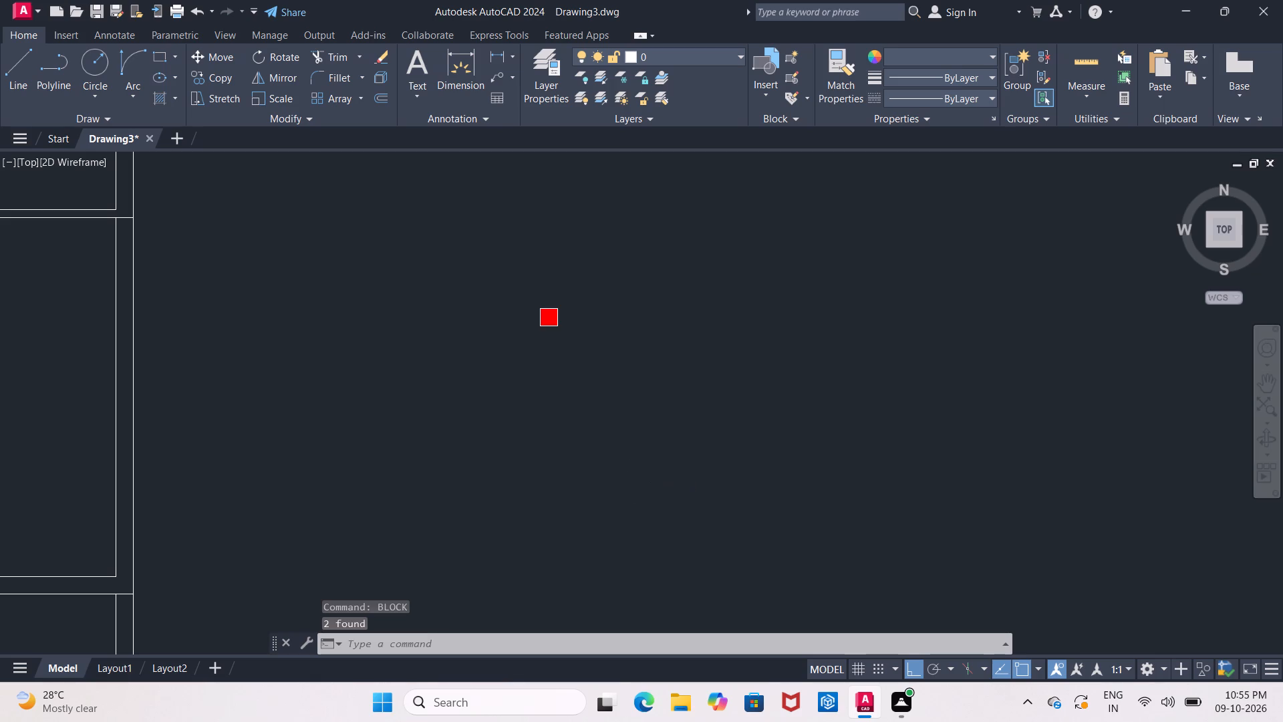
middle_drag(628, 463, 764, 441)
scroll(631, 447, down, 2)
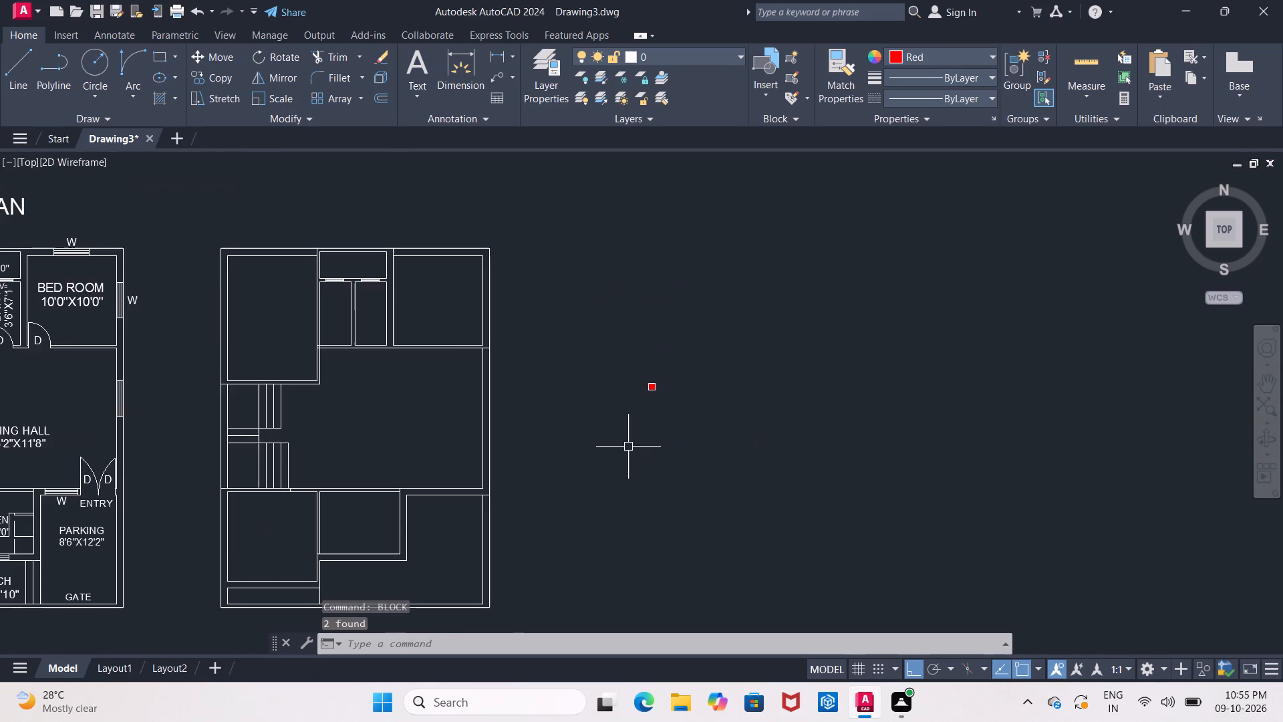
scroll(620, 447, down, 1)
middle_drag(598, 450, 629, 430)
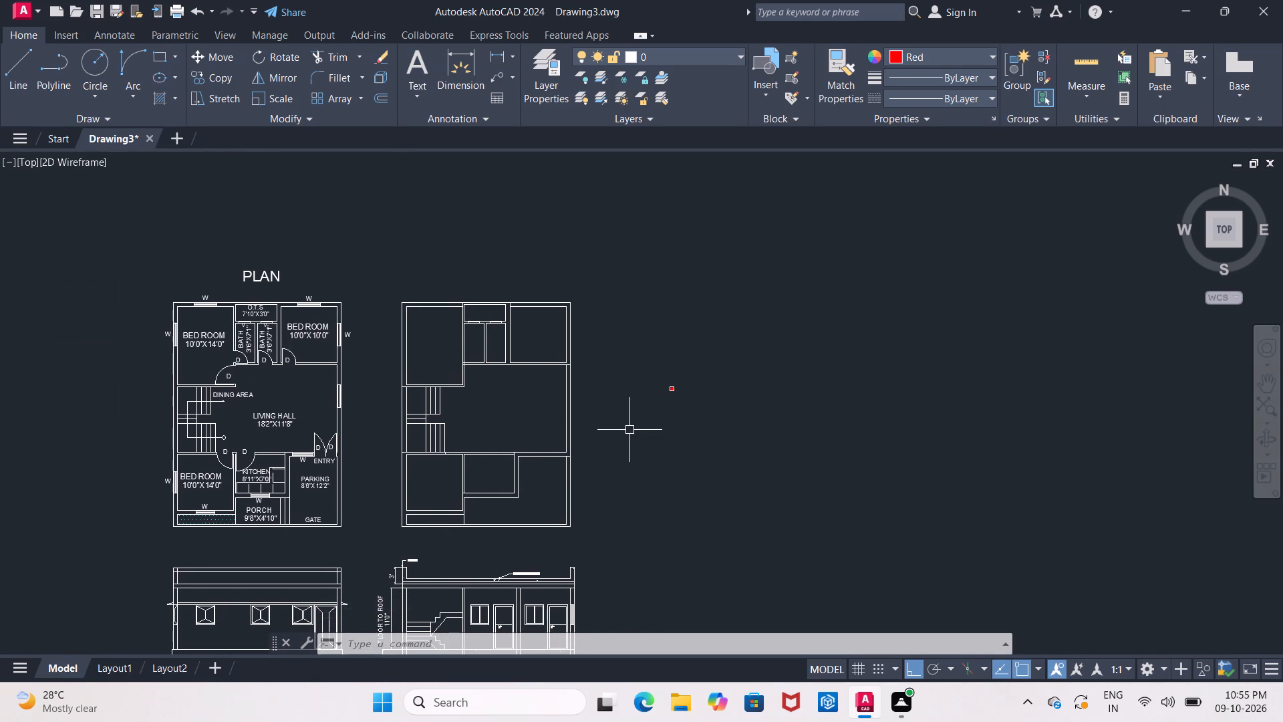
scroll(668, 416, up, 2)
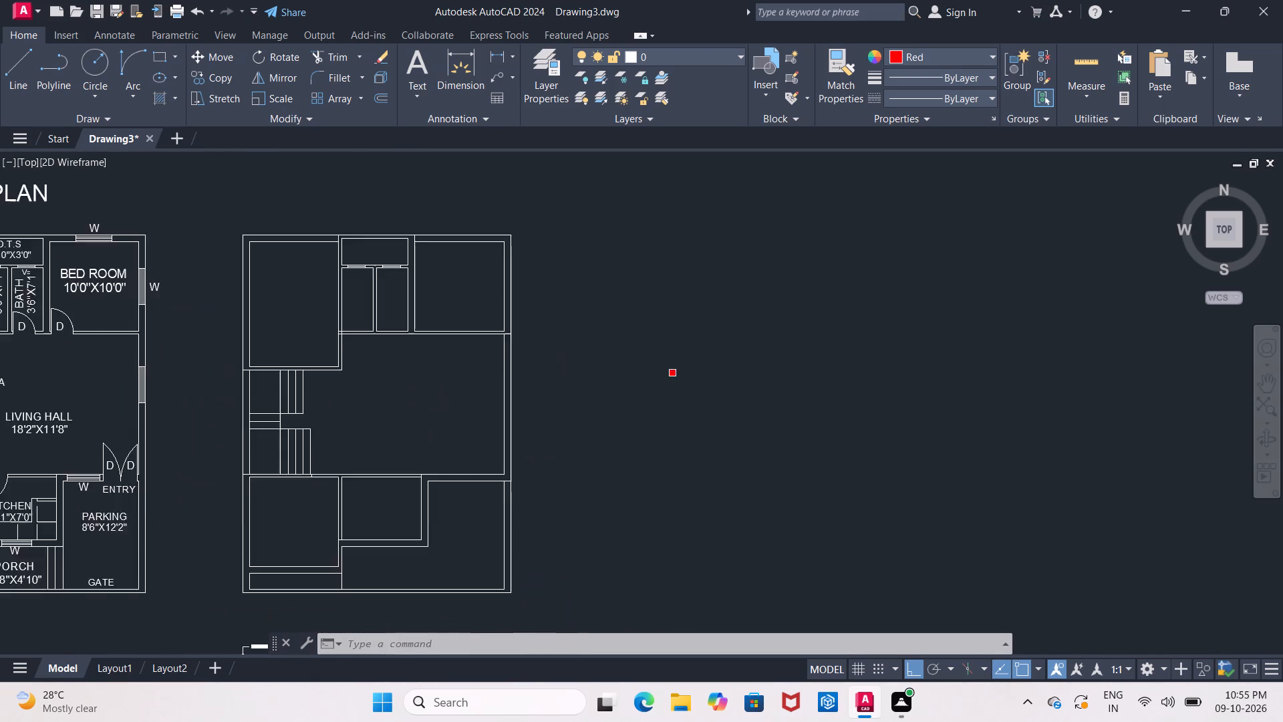
Set the colour property of the COLUMN block beside the second plan to ByLayer.
middle_drag(668, 416, 607, 426)
click(579, 338)
click(642, 388)
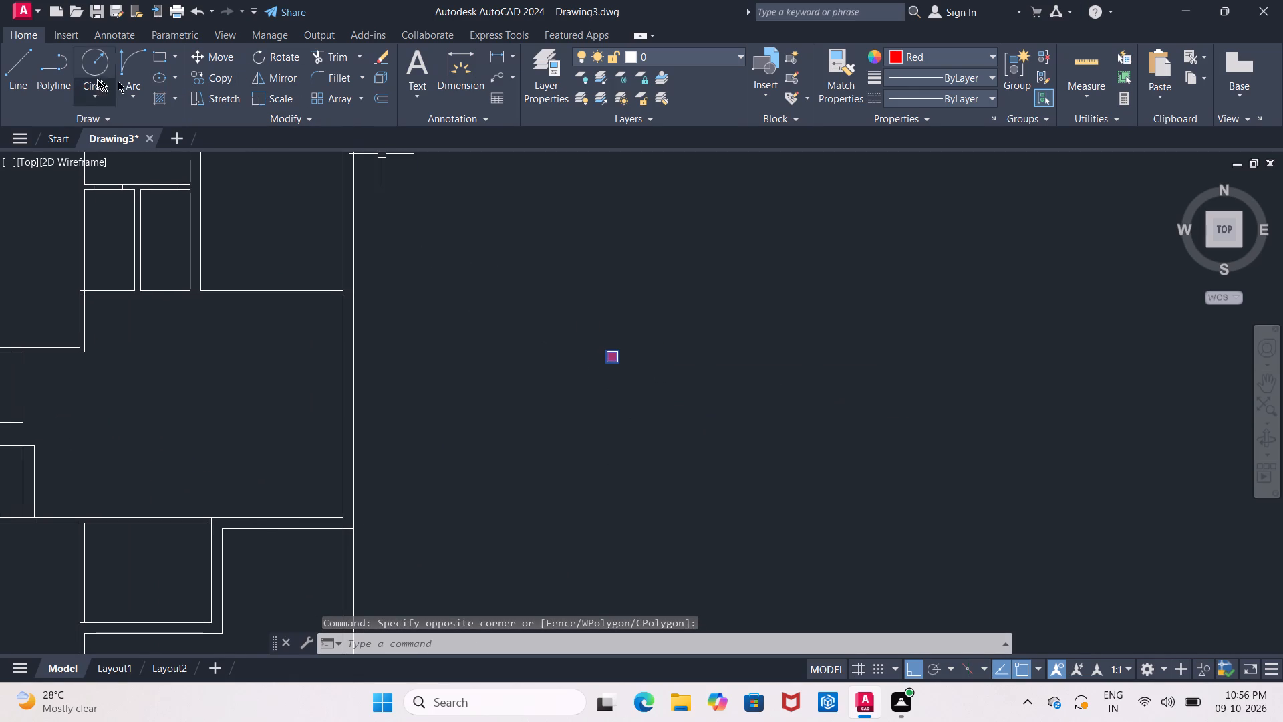
click(987, 59)
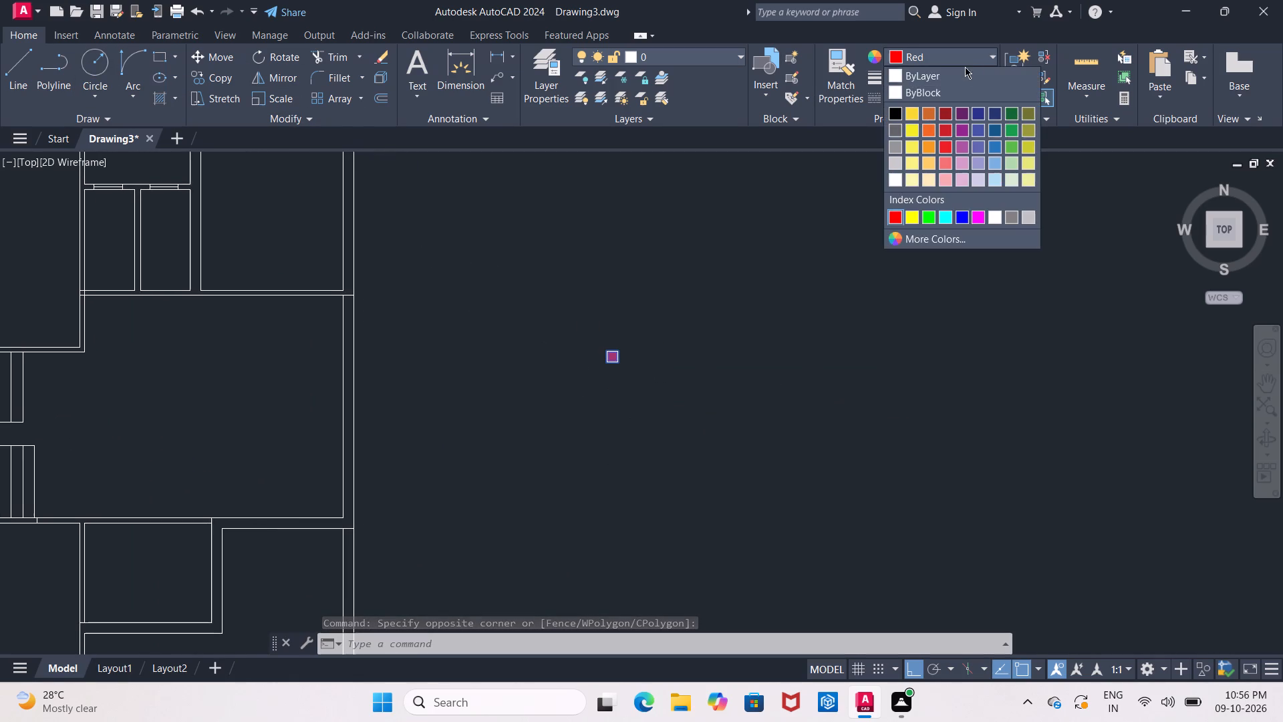
click(899, 81)
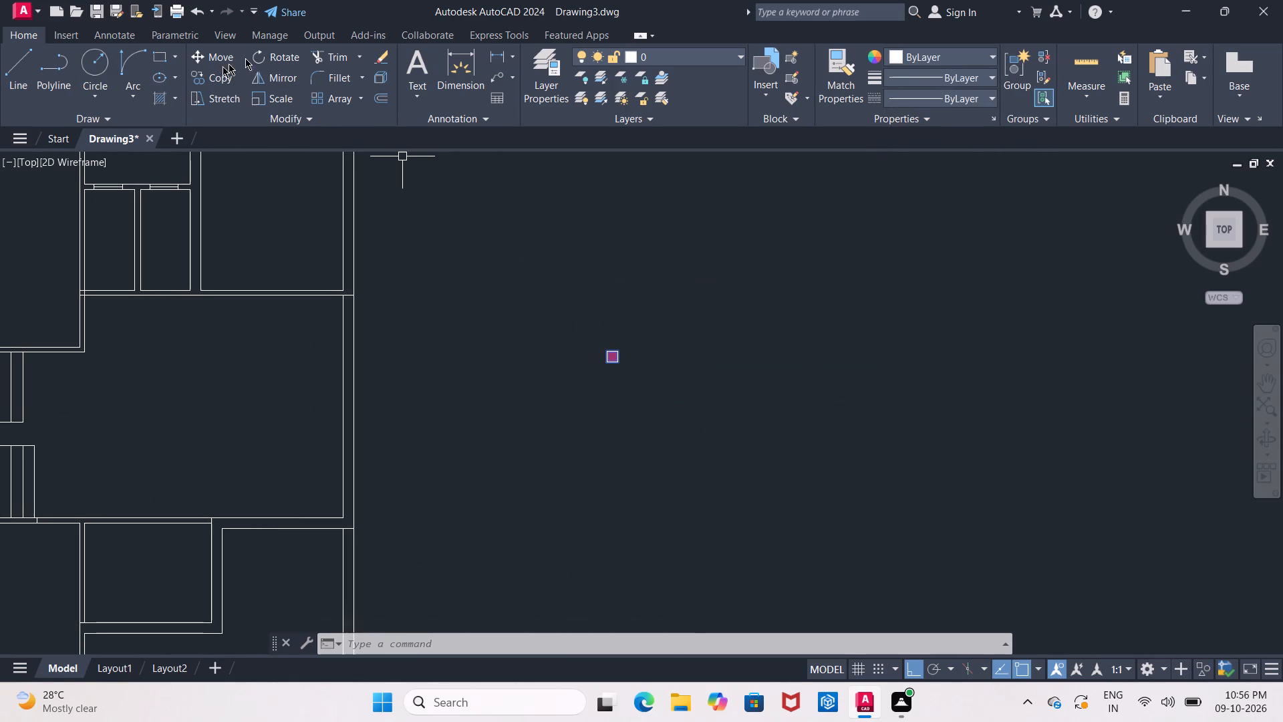
Copy the column by its upper-left corner with Ortho off, placing a copy at the second plan's outer upper-right corner.
click(209, 76)
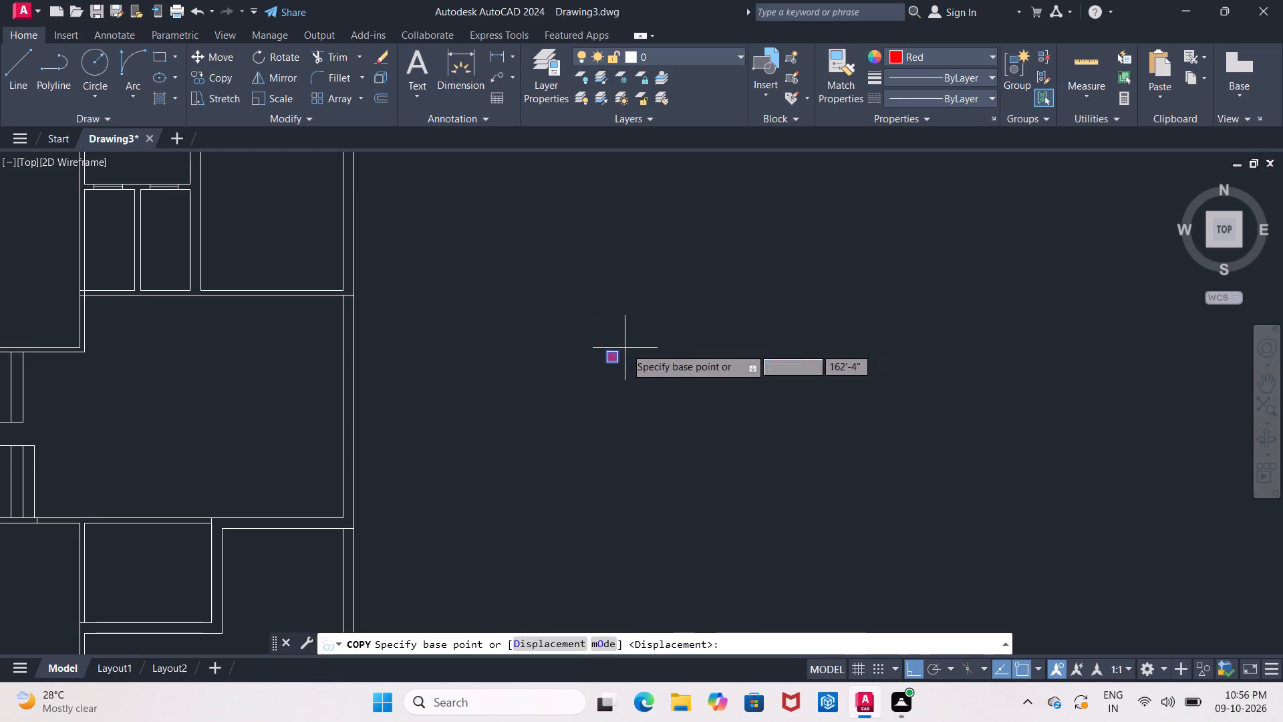
click(915, 671)
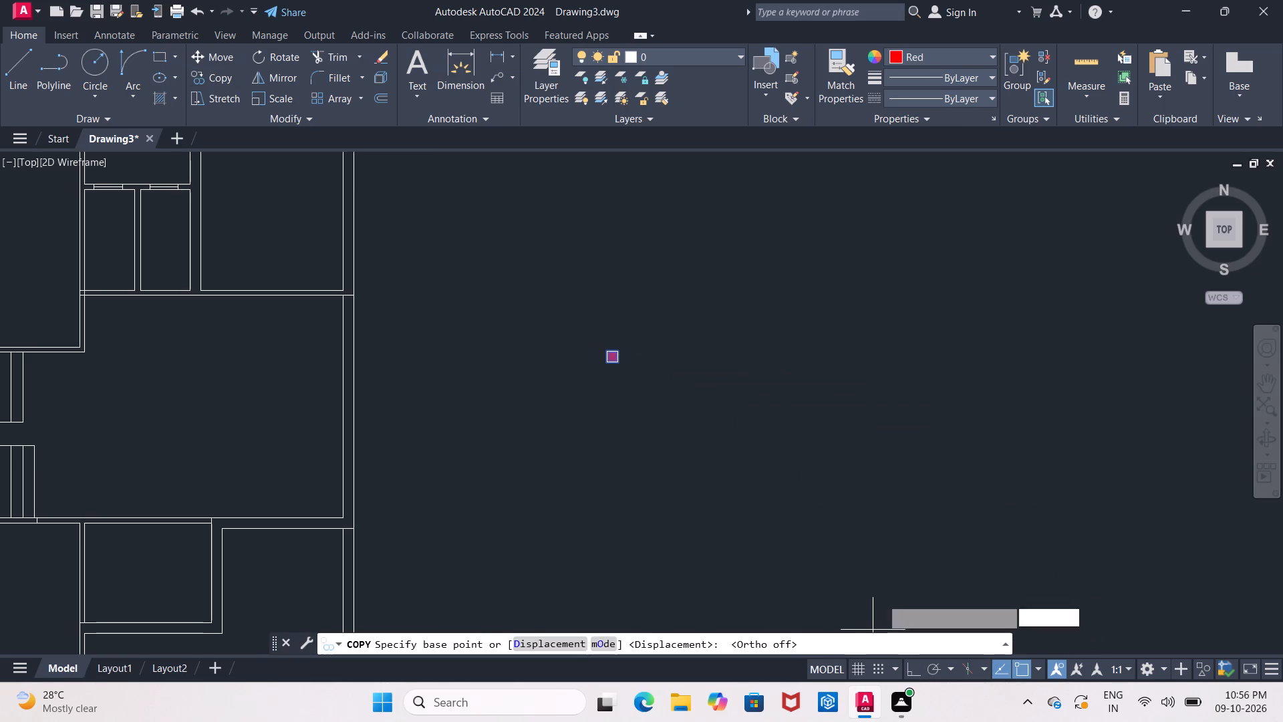
scroll(594, 335, up, 2)
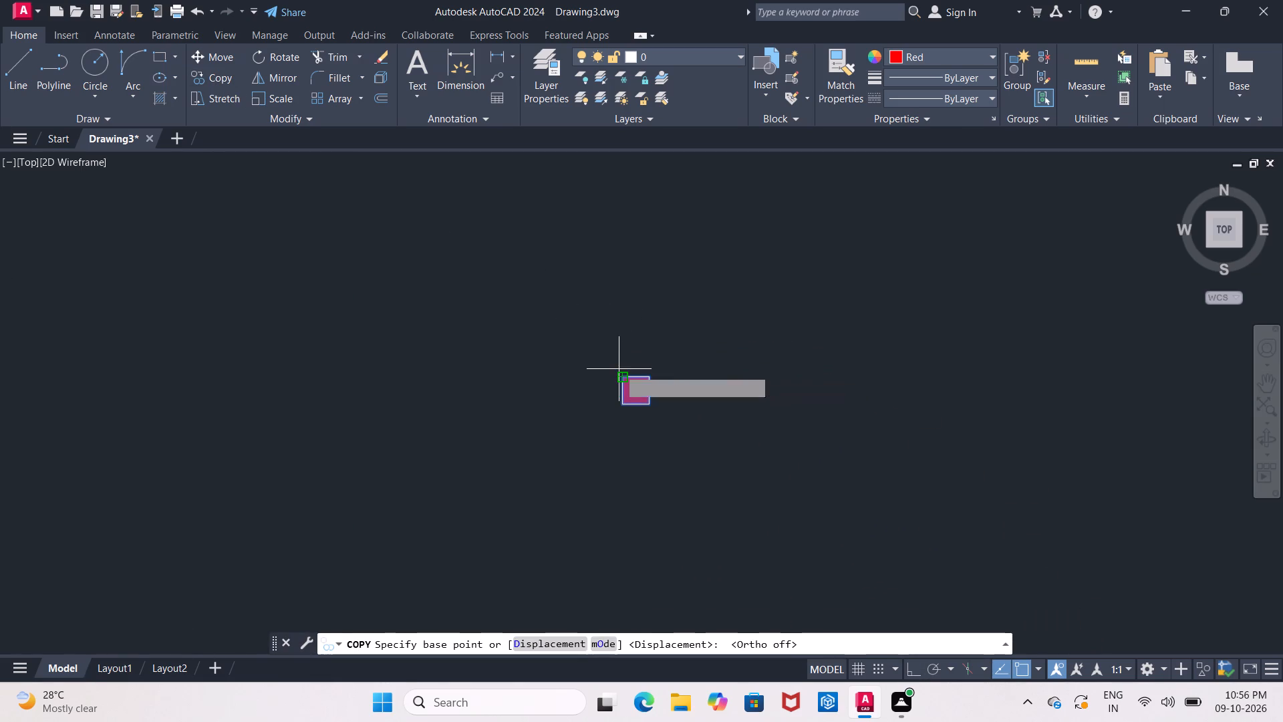
click(619, 372)
middle_drag(464, 304, 876, 407)
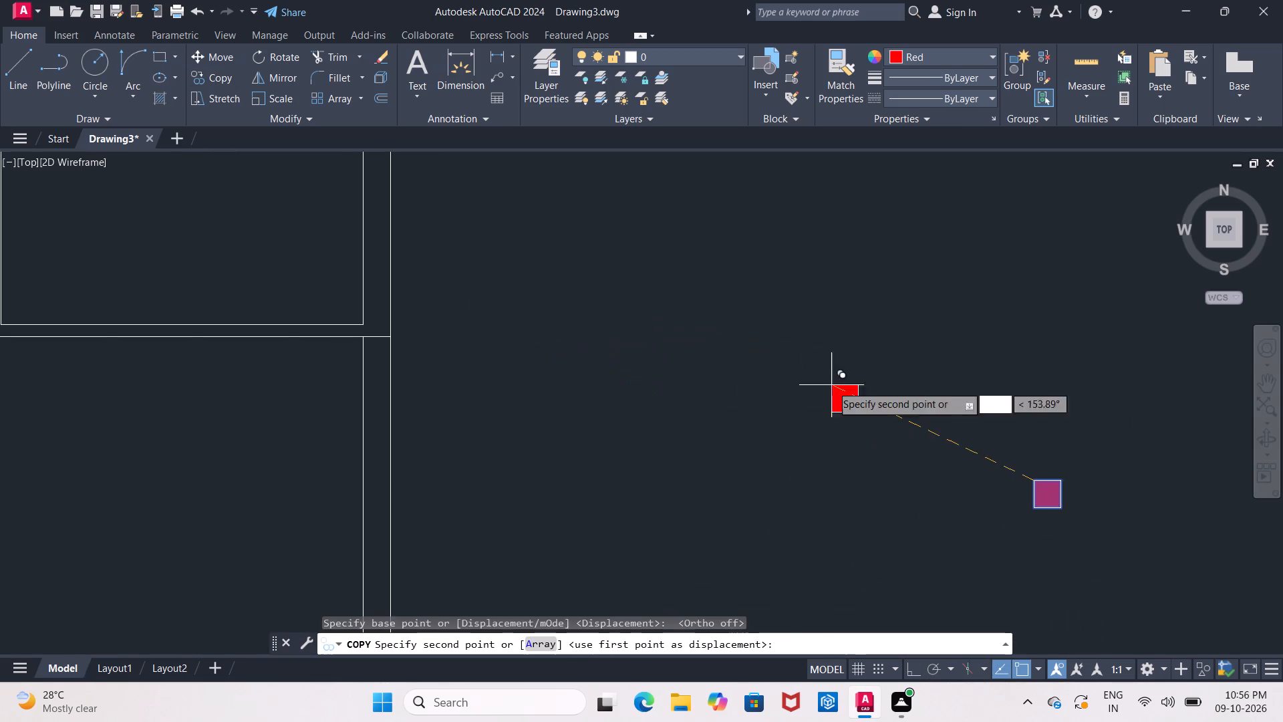
scroll(775, 364, down, 1)
middle_drag(571, 236, 606, 367)
scroll(552, 257, up, 1)
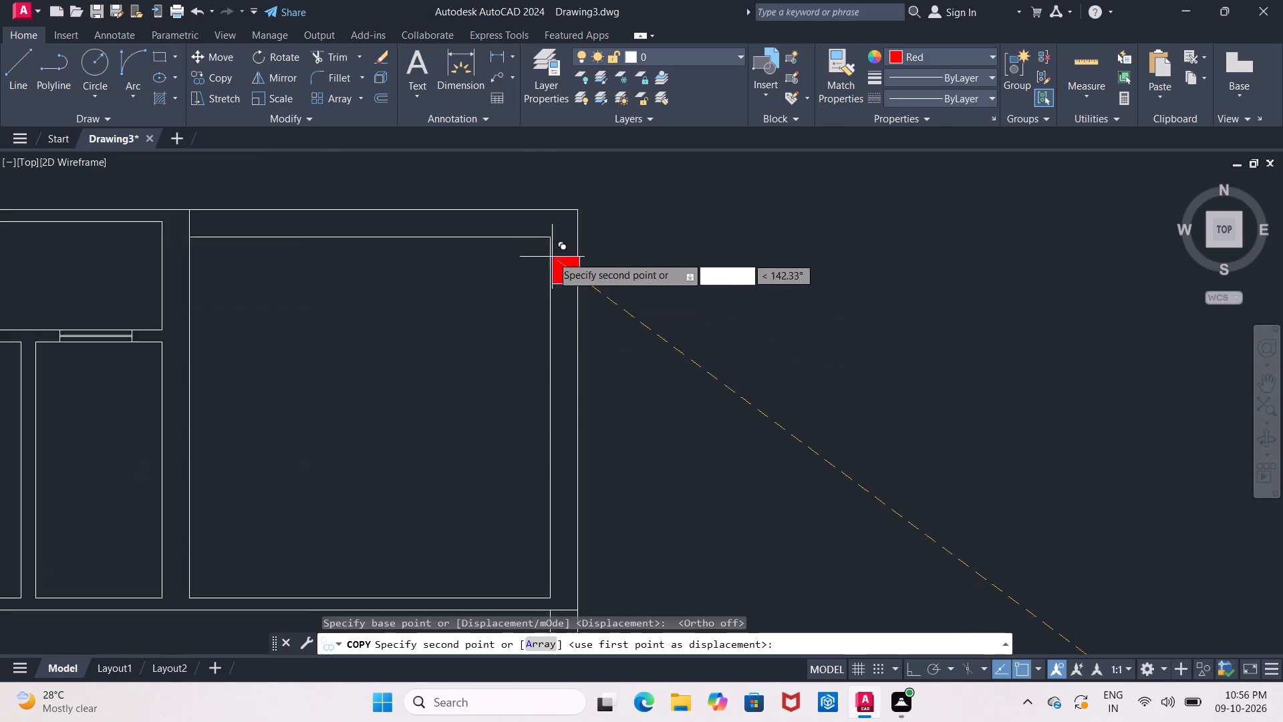
scroll(552, 256, up, 3)
middle_drag(554, 223, 540, 372)
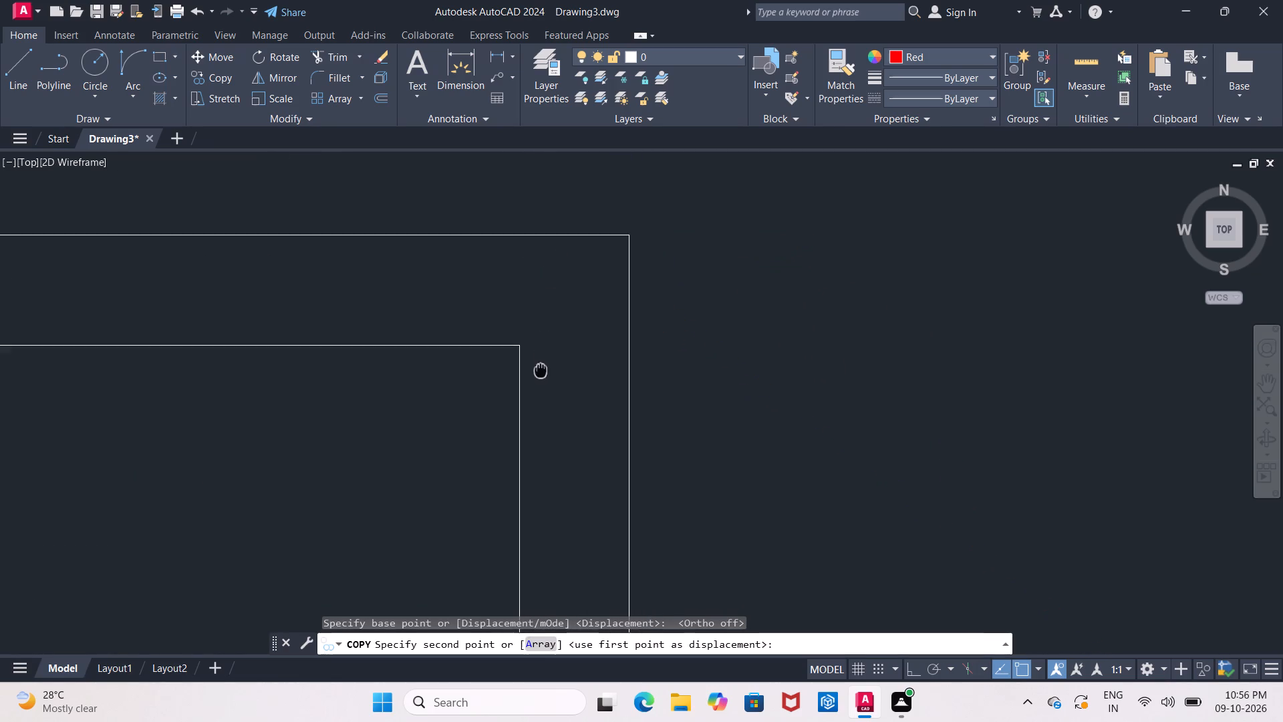
middle_drag(540, 372, 539, 378)
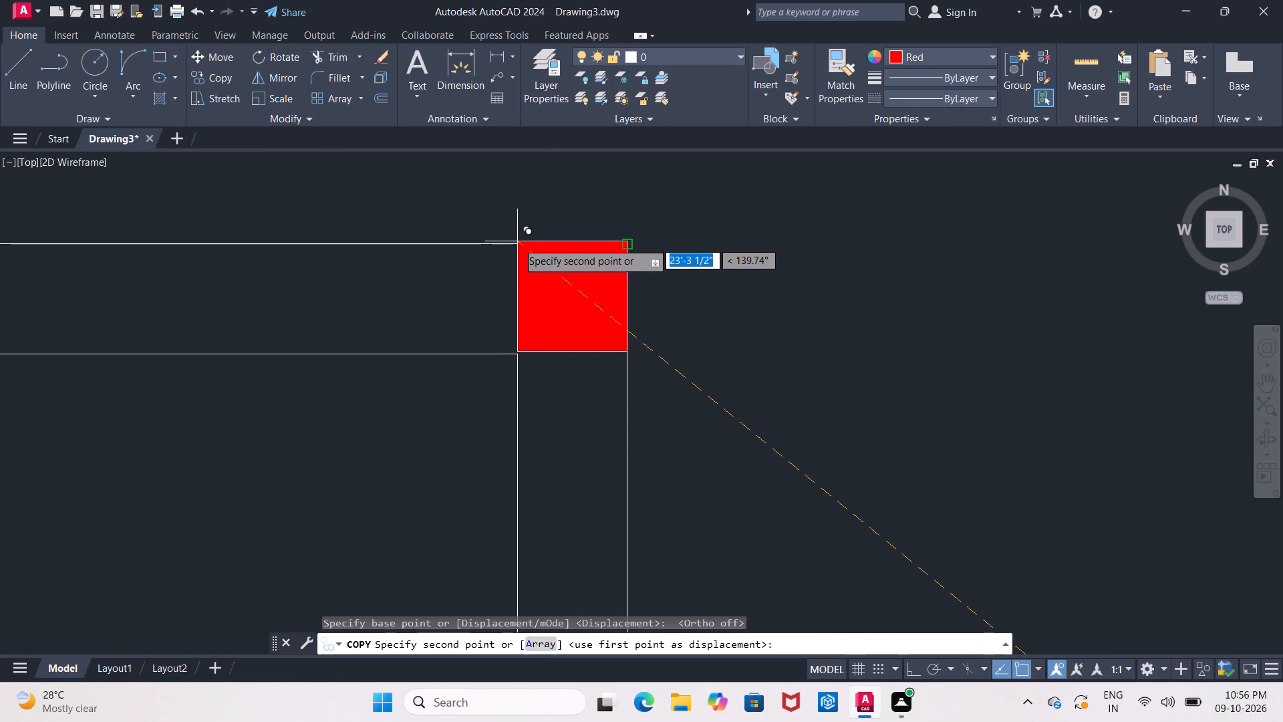
scroll(520, 247, up, 1)
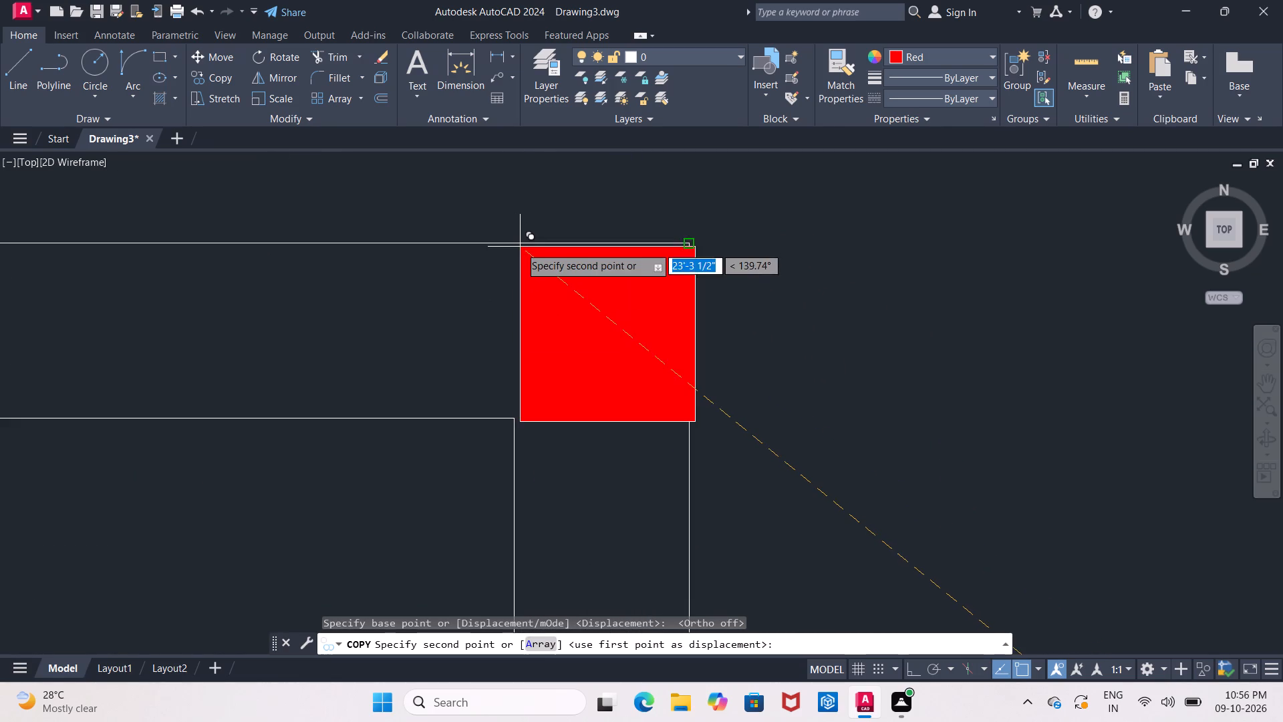
click(515, 244)
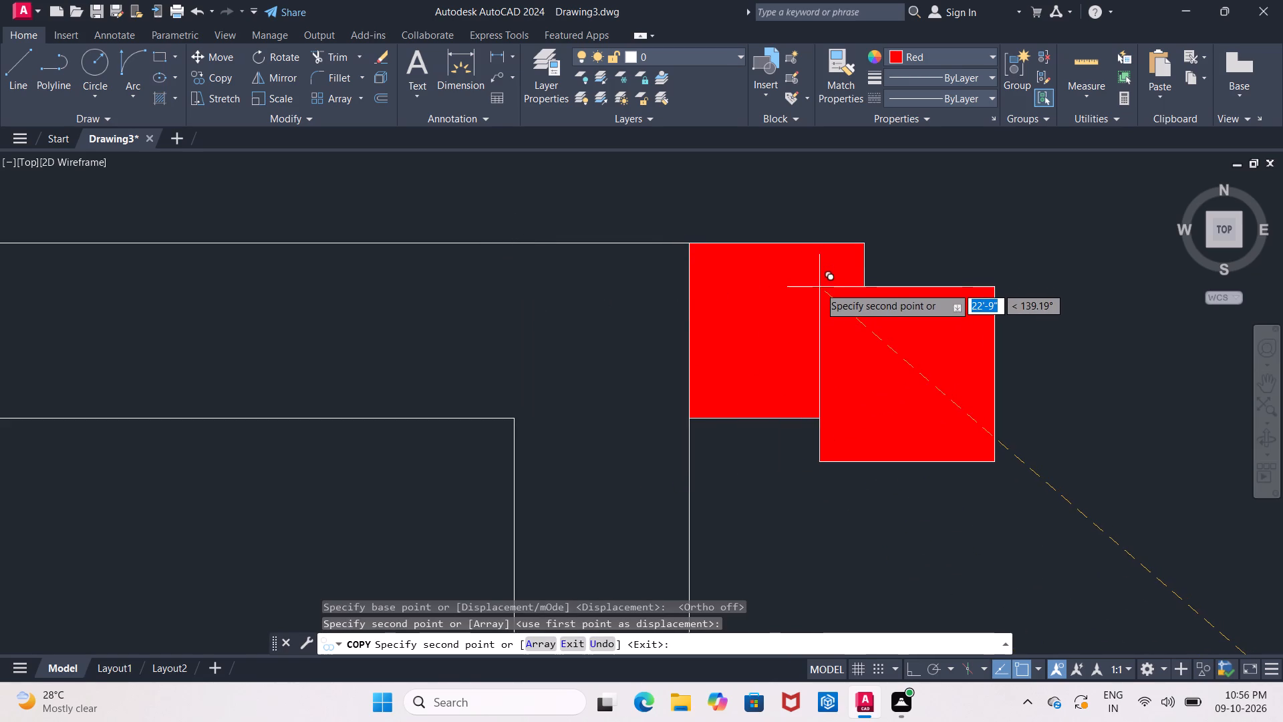
Place three more column copies just outside the right outer wall: below the upper-right room, beside the parking top, and near the bottom.
scroll(819, 287, down, 2)
middle_drag(819, 287, 811, 246)
scroll(831, 294, down, 3)
scroll(844, 375, down, 1)
middle_drag(841, 390, 815, 287)
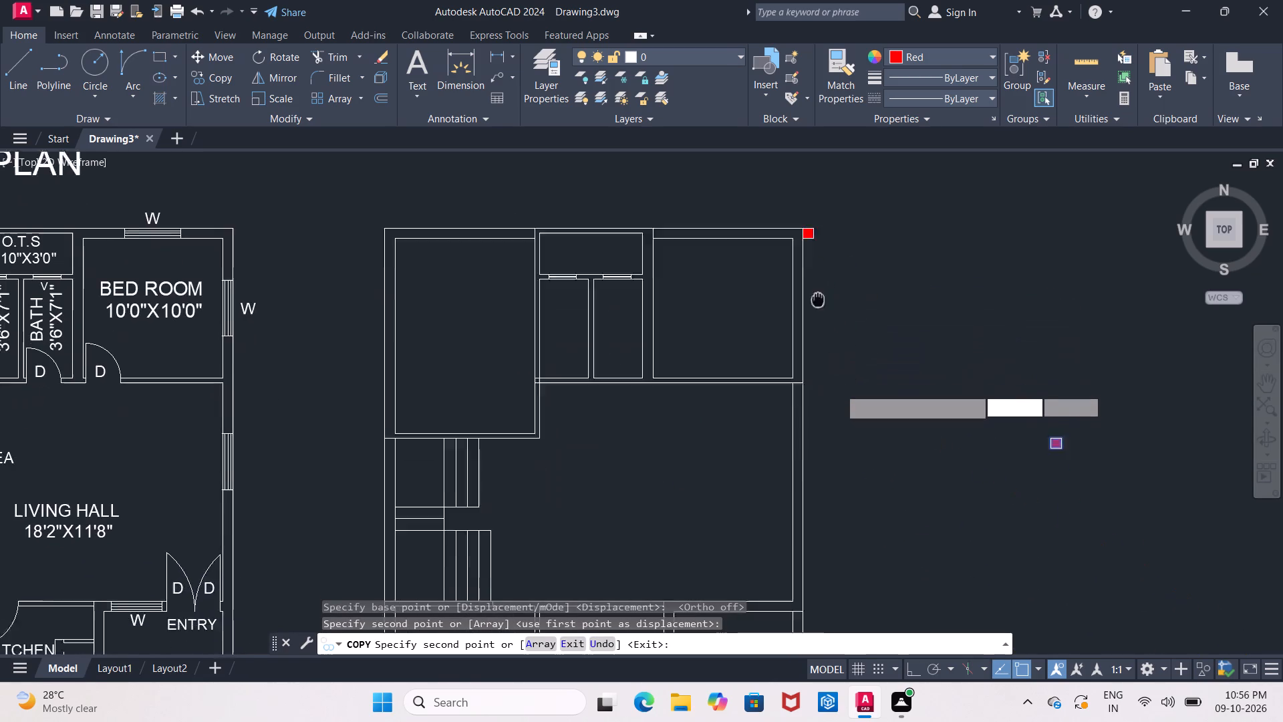
middle_drag(815, 287, 813, 276)
click(809, 348)
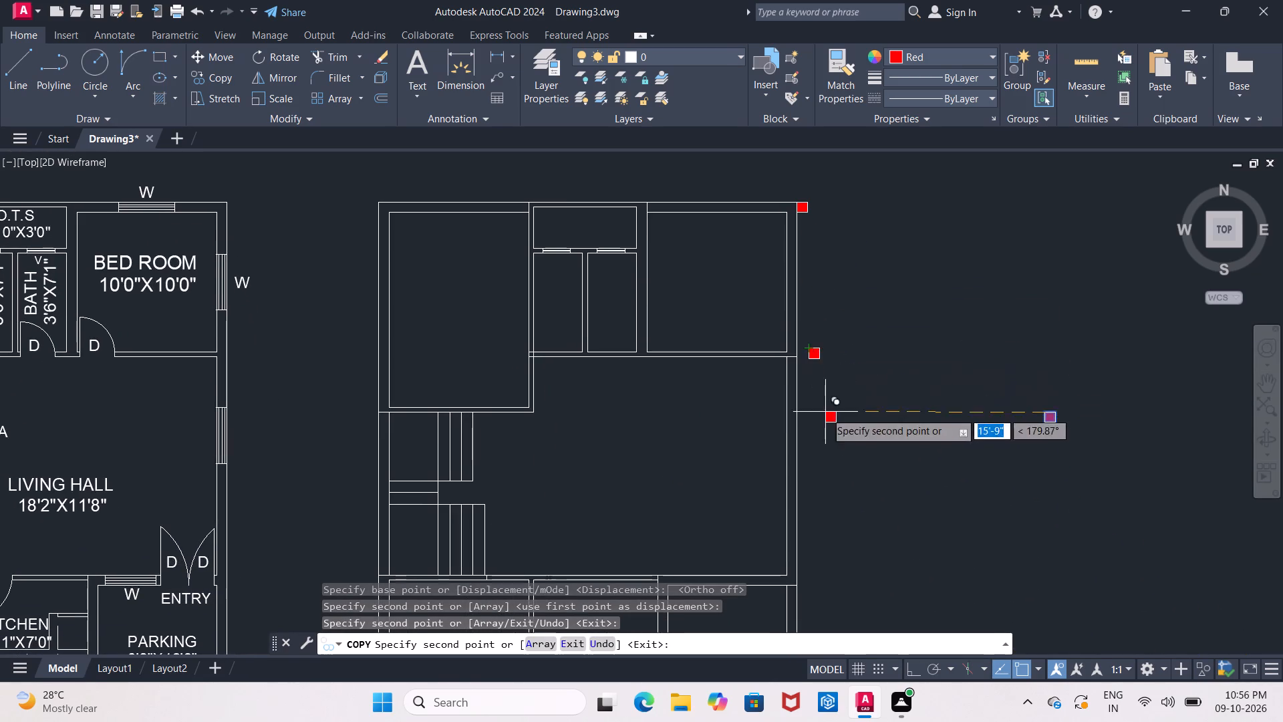
middle_drag(825, 407, 790, 218)
click(778, 402)
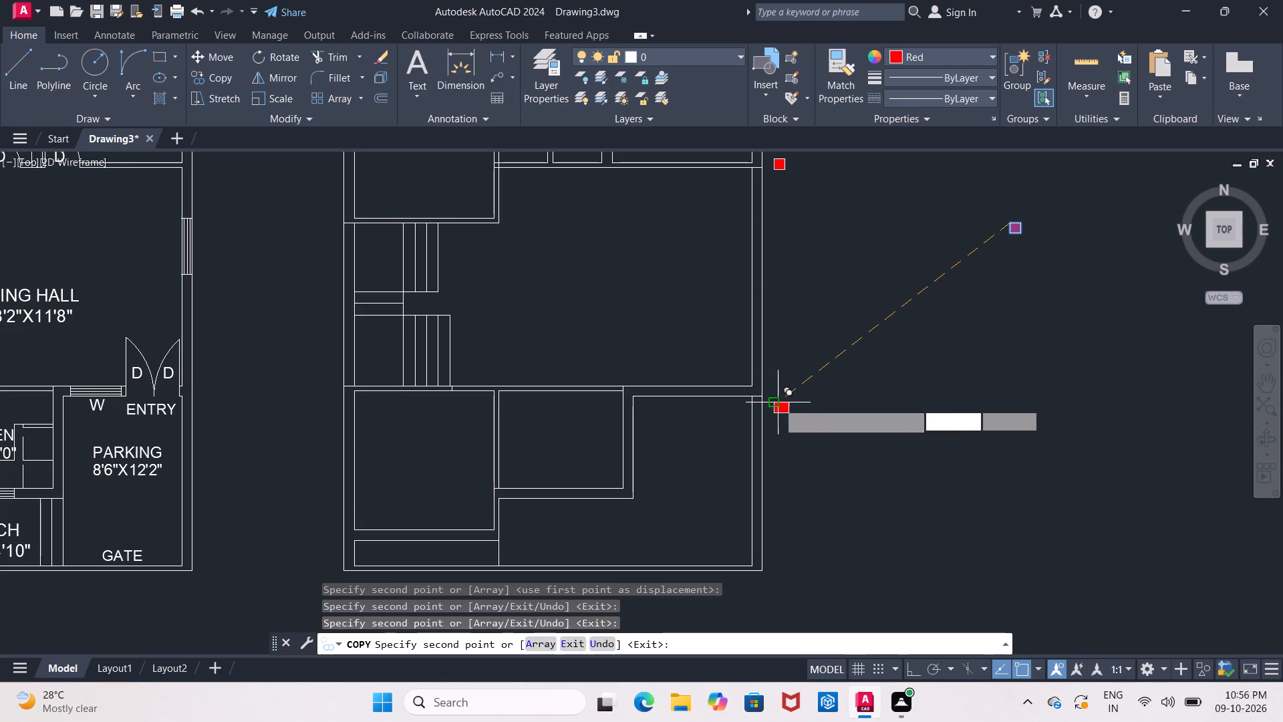
middle_drag(799, 431, 812, 356)
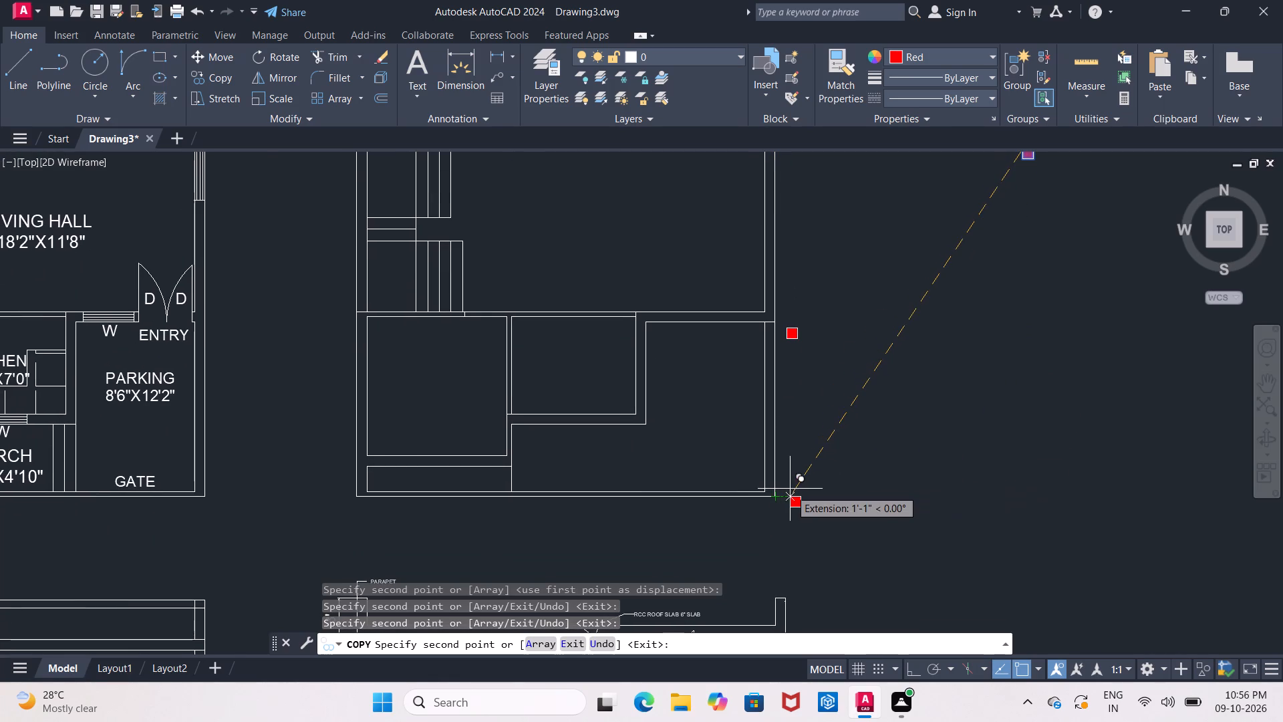
scroll(789, 482, up, 1)
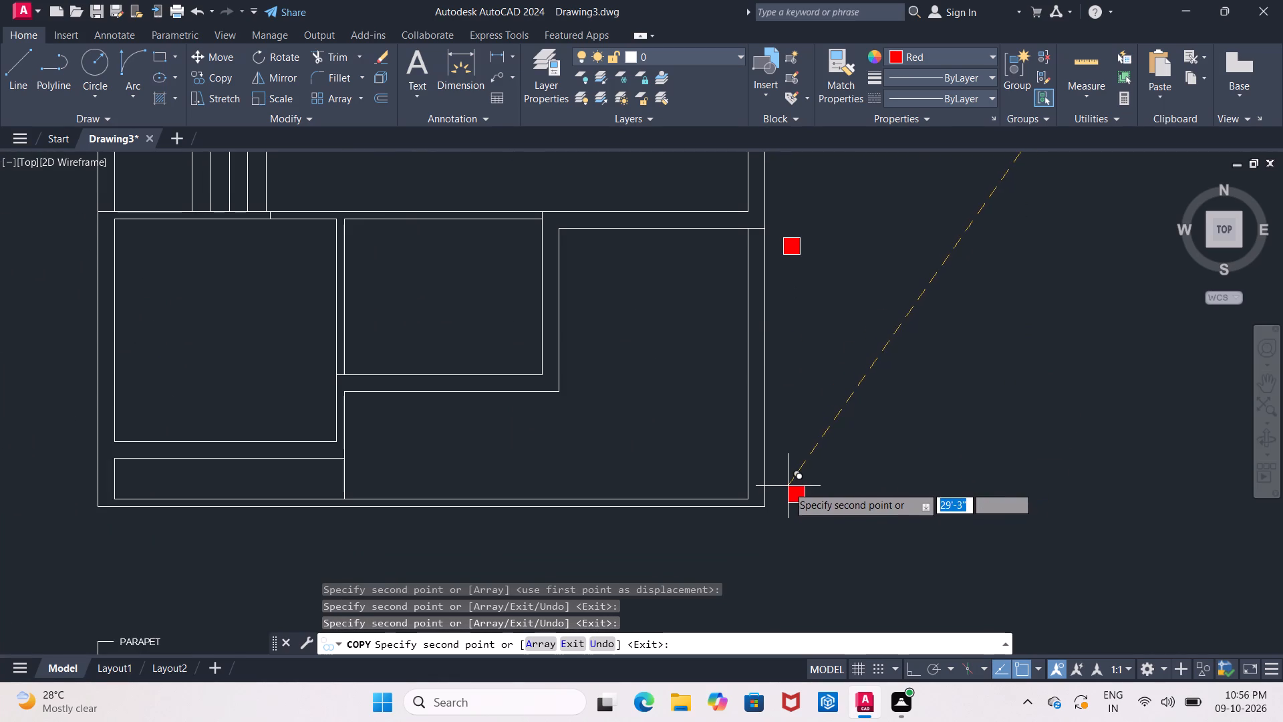
click(788, 486)
Place a column copy with its upper-left corner on the second plan's outer lower-right corner.
middle_drag(766, 552, 889, 503)
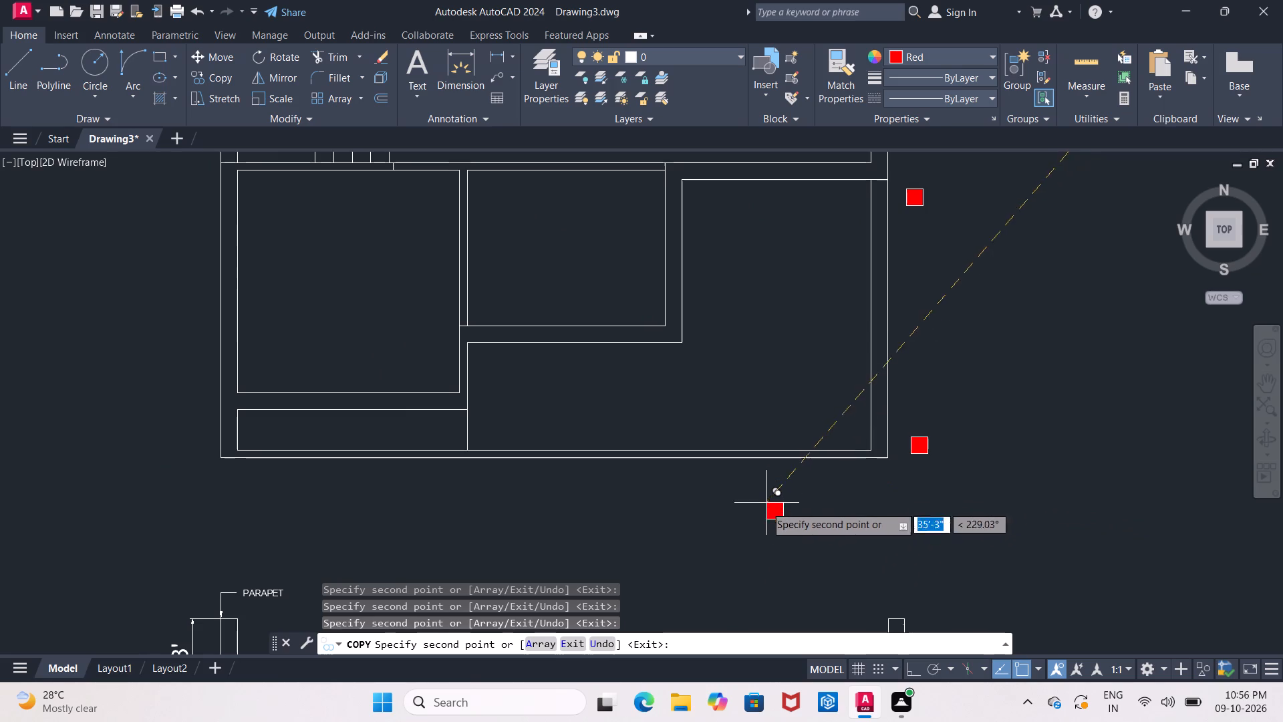
middle_drag(767, 516, 865, 537)
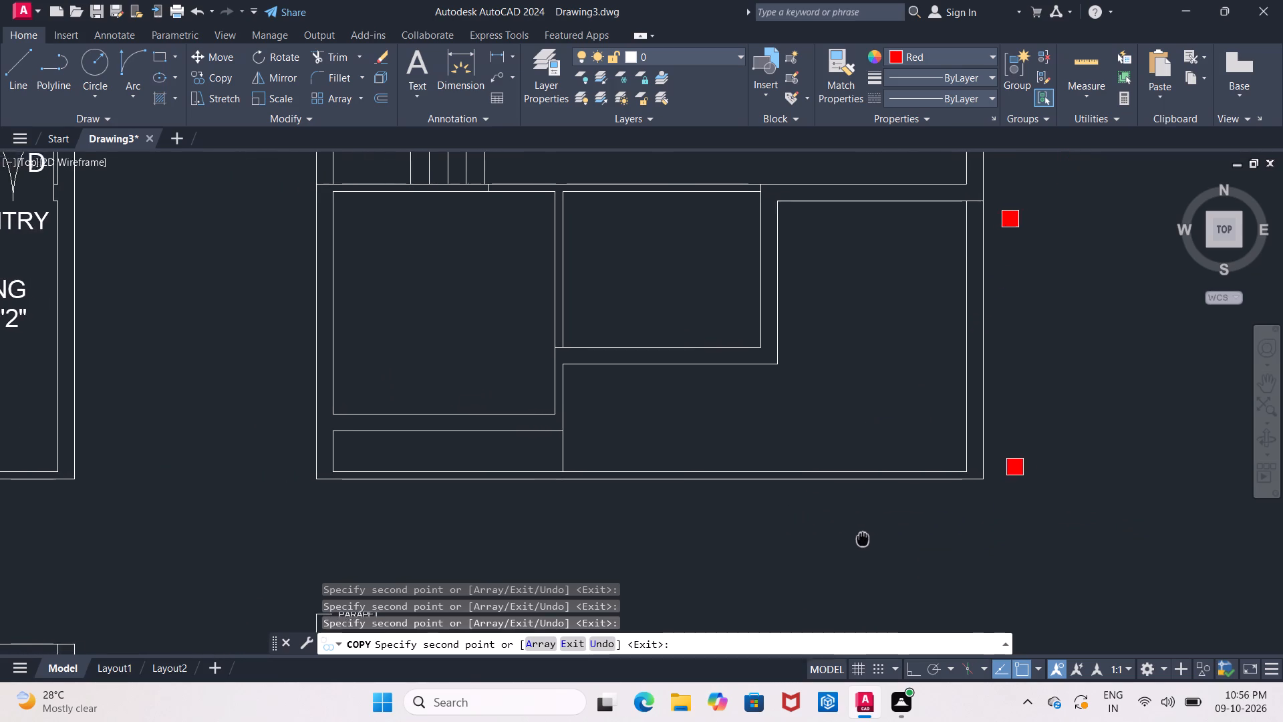
middle_drag(865, 537, 877, 540)
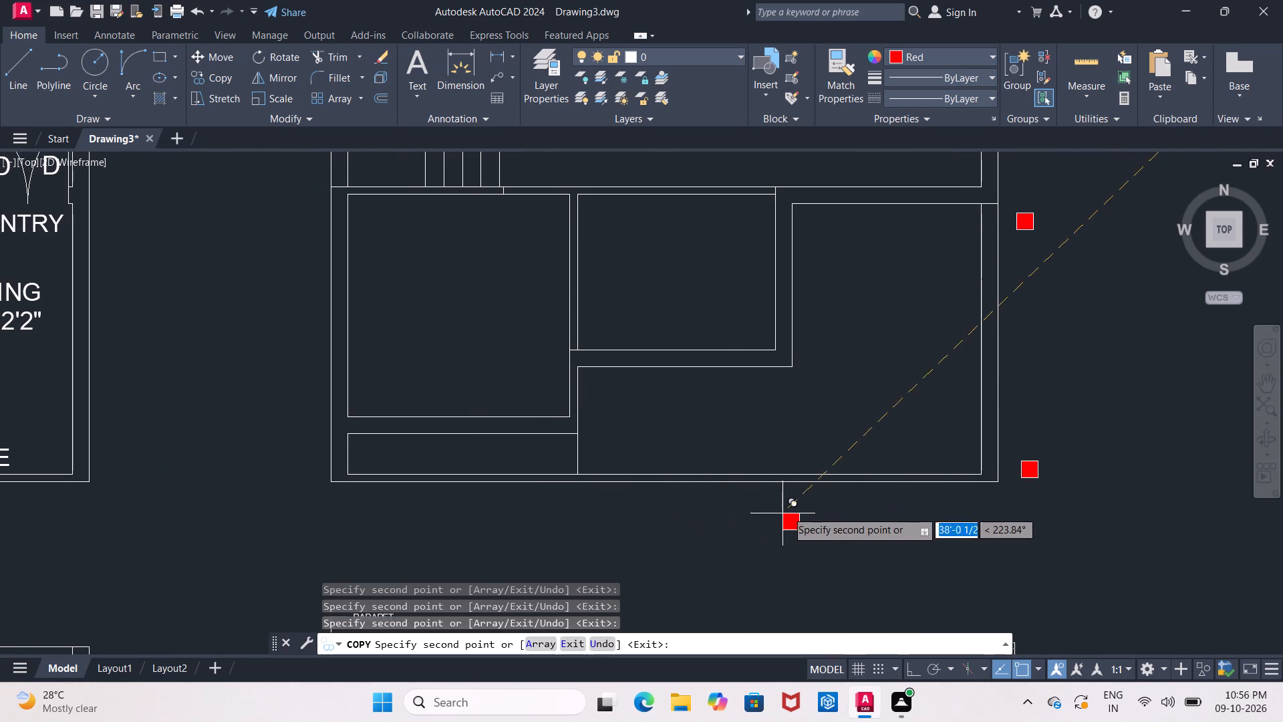
scroll(781, 508, up, 1)
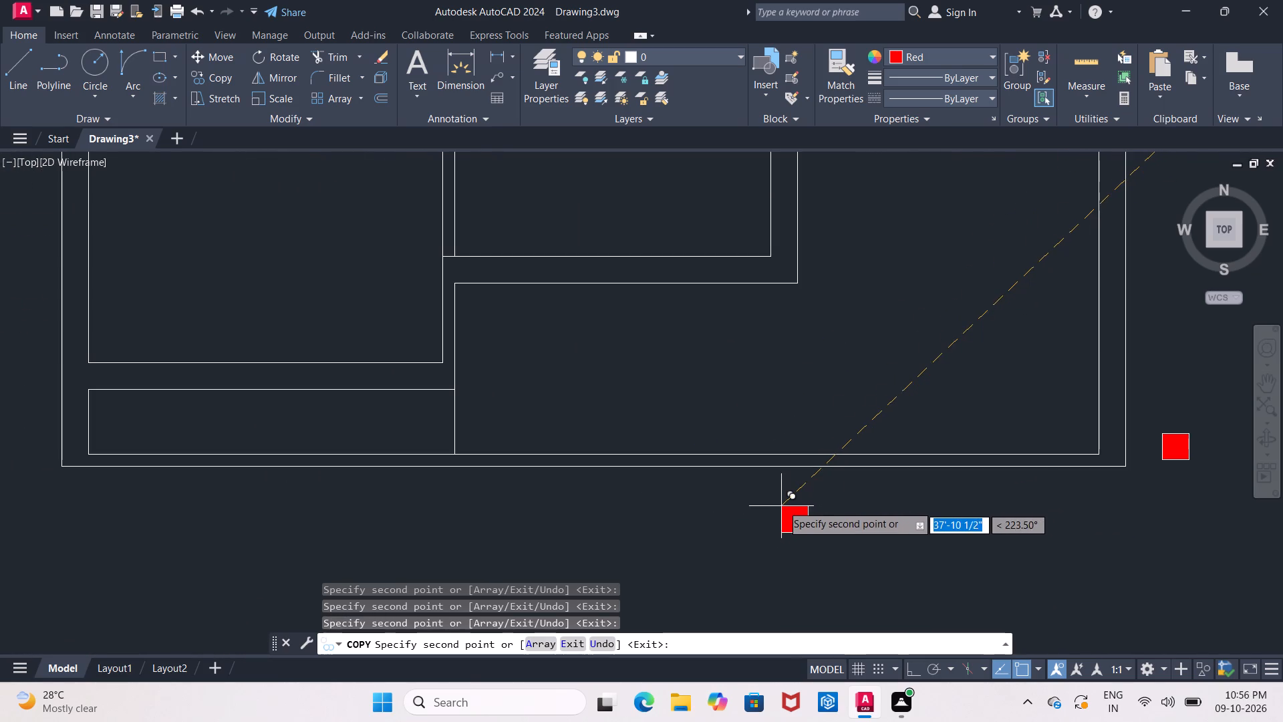
click(774, 471)
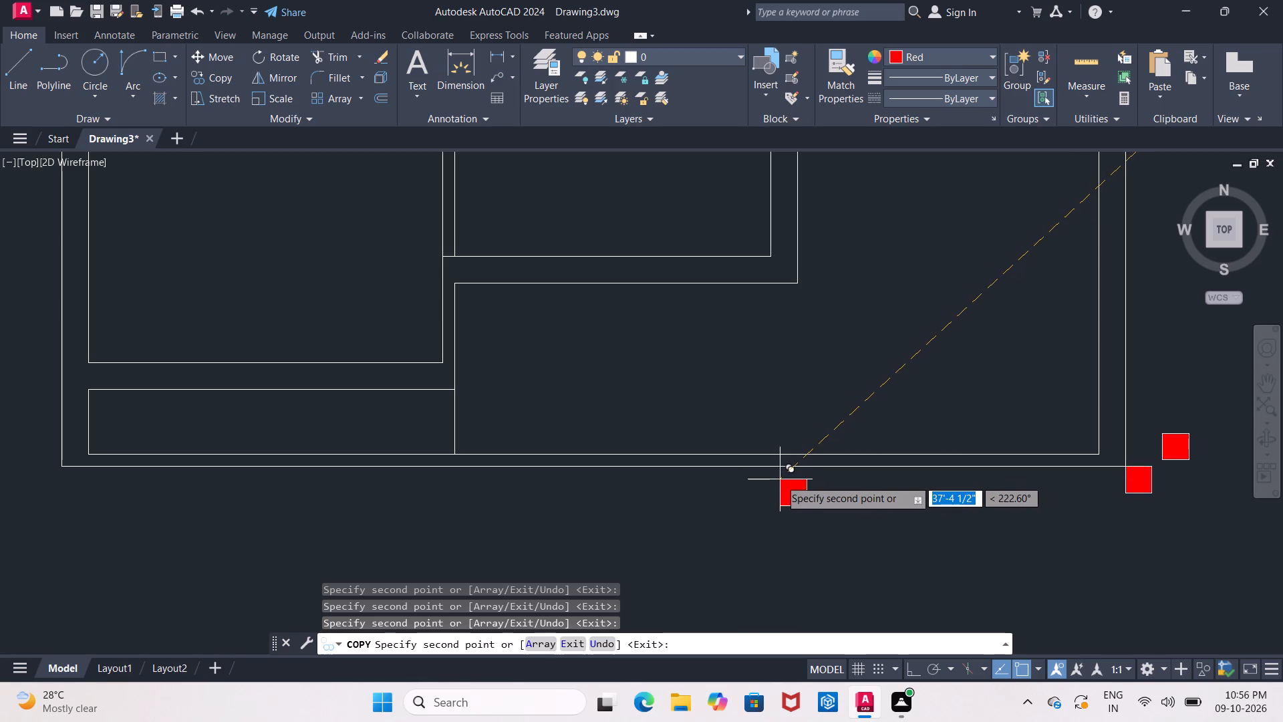
Place column copies at the right corner and left junction of the kitchen's bottom wall in the second plan.
middle_drag(666, 476, 891, 481)
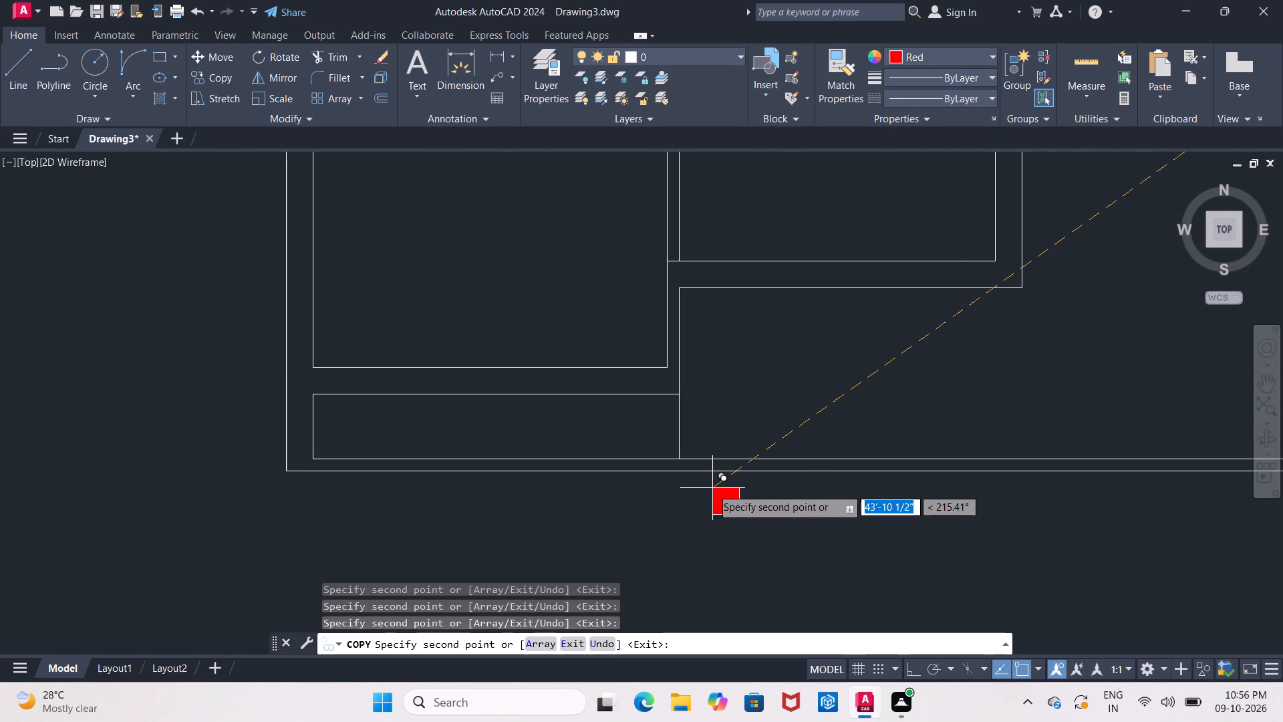
middle_drag(670, 491, 676, 532)
middle_drag(799, 404, 791, 406)
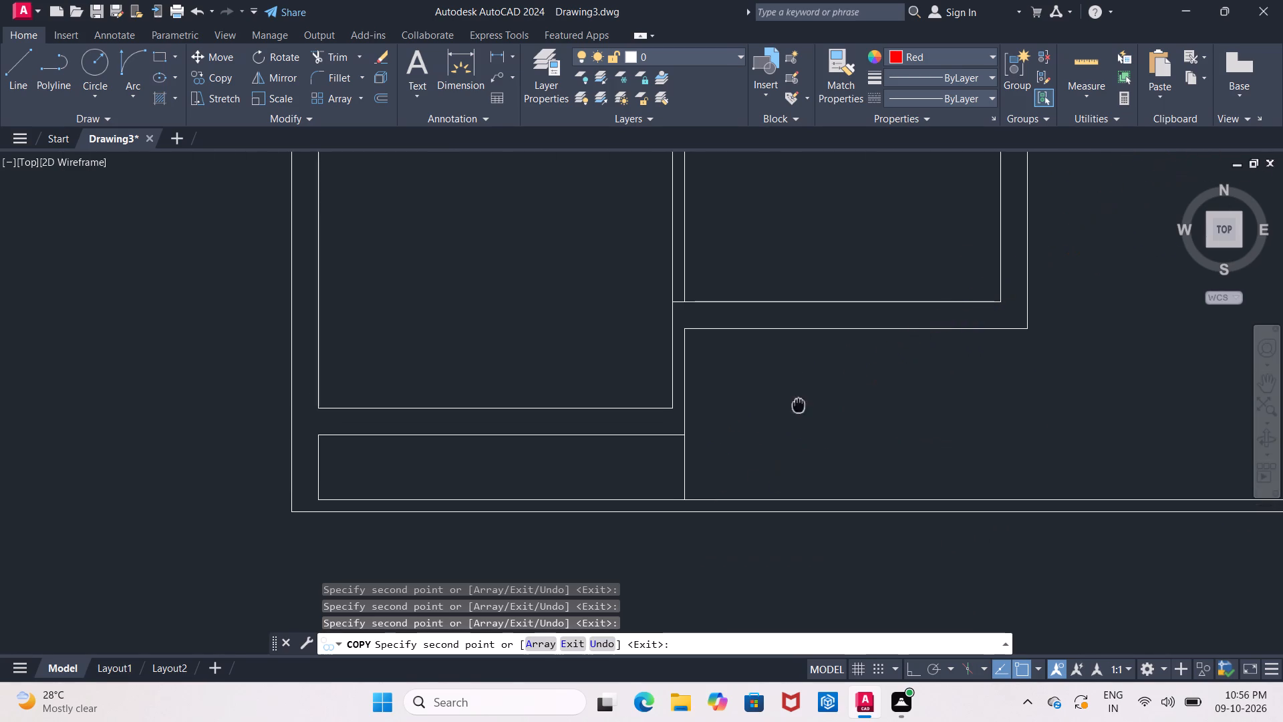
middle_drag(791, 406, 606, 518)
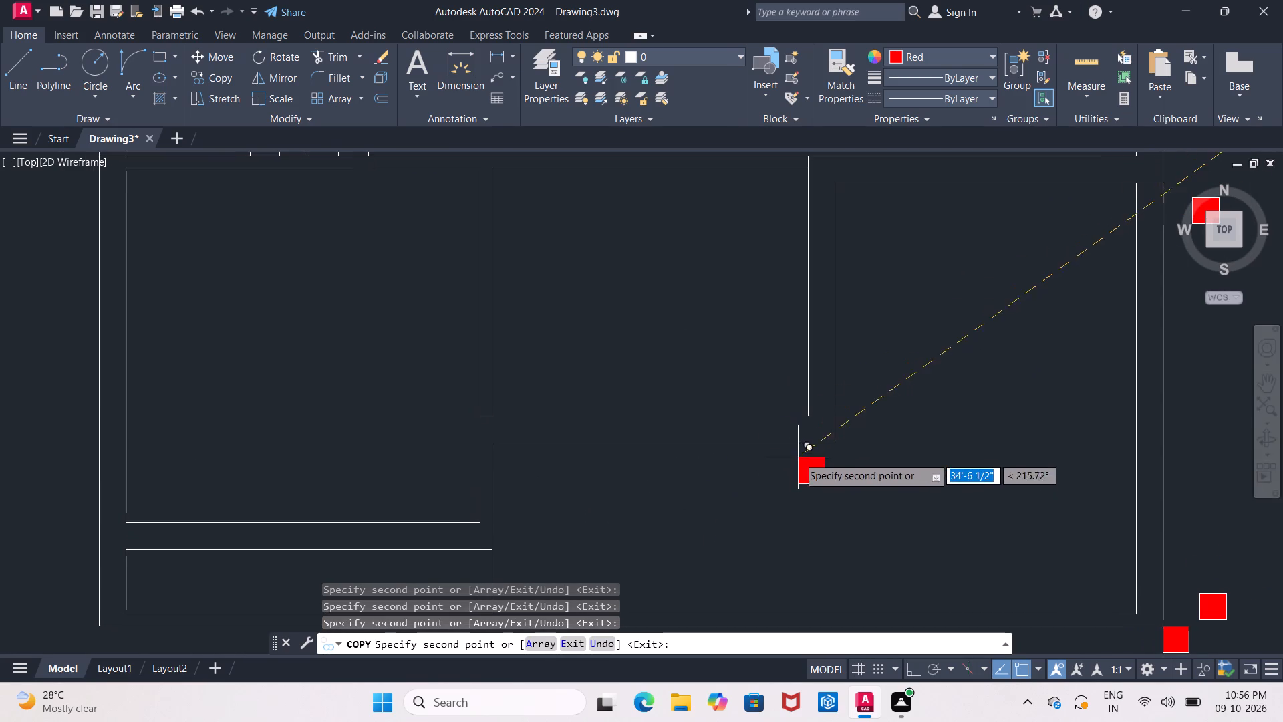
scroll(799, 446, up, 2)
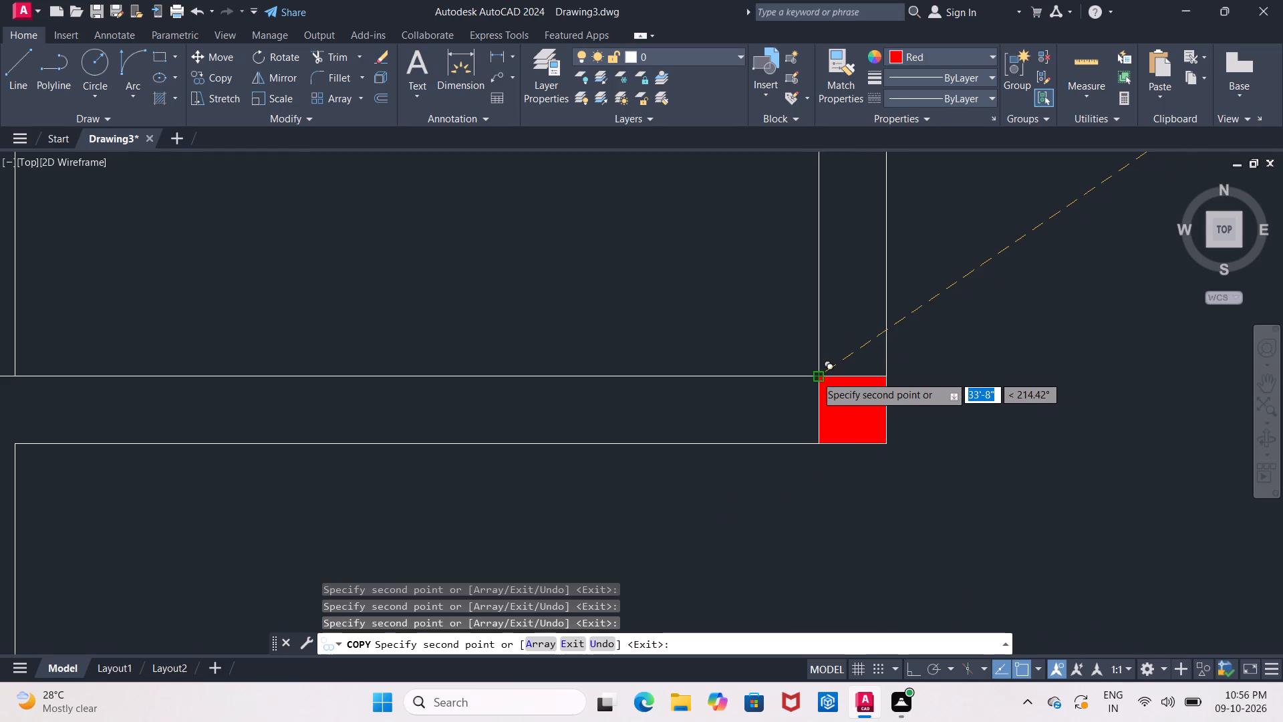
click(816, 376)
middle_drag(714, 390, 1012, 392)
scroll(1006, 392, down, 2)
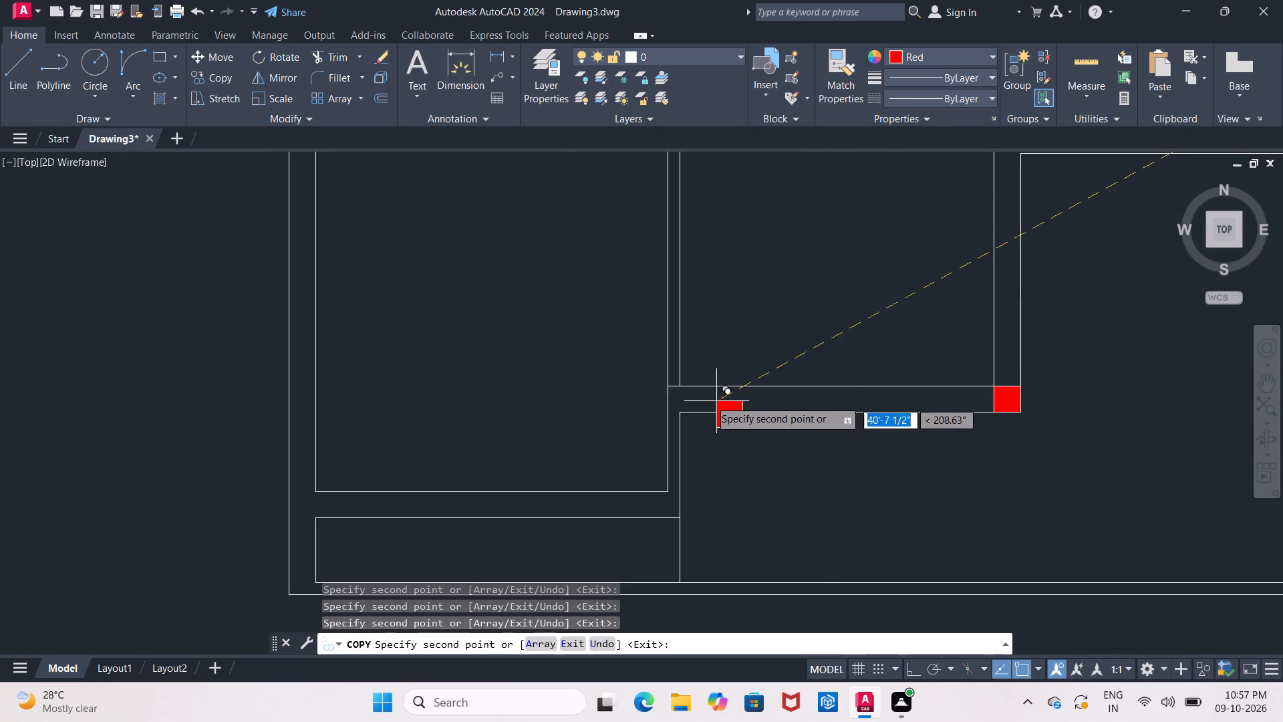
scroll(677, 390, up, 2)
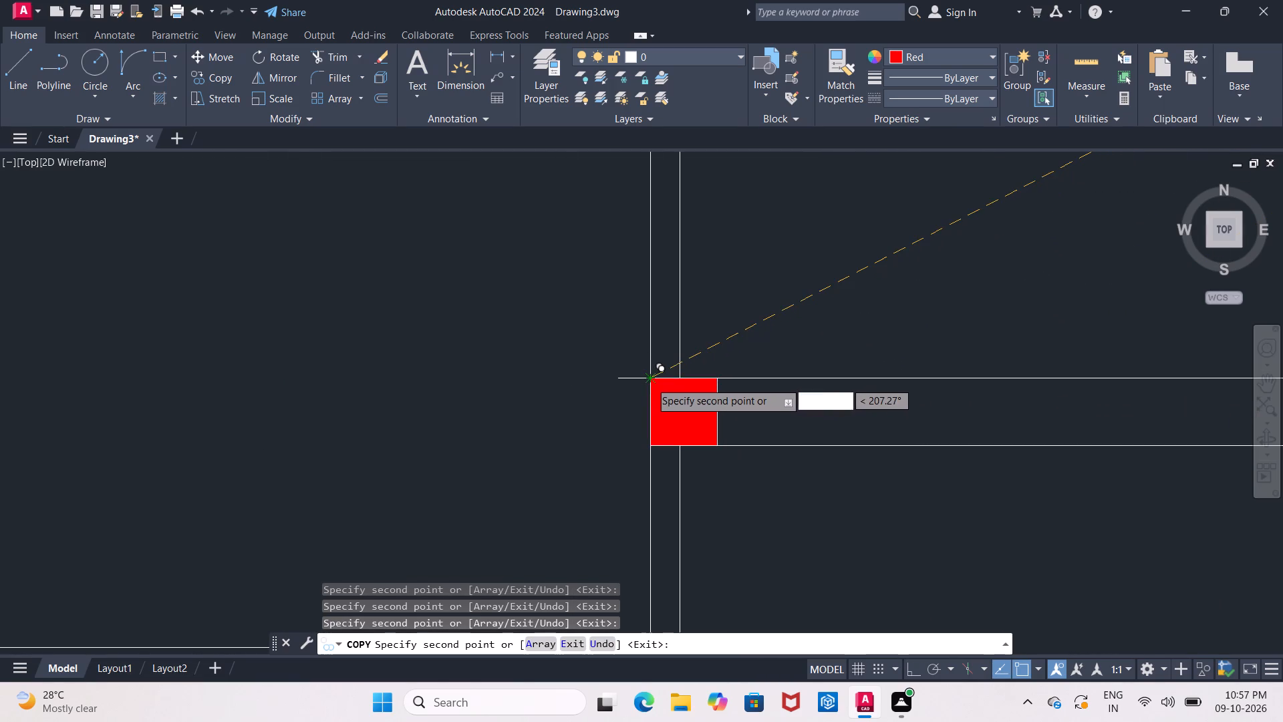
click(650, 380)
scroll(667, 396, down, 4)
middle_drag(697, 433, 795, 415)
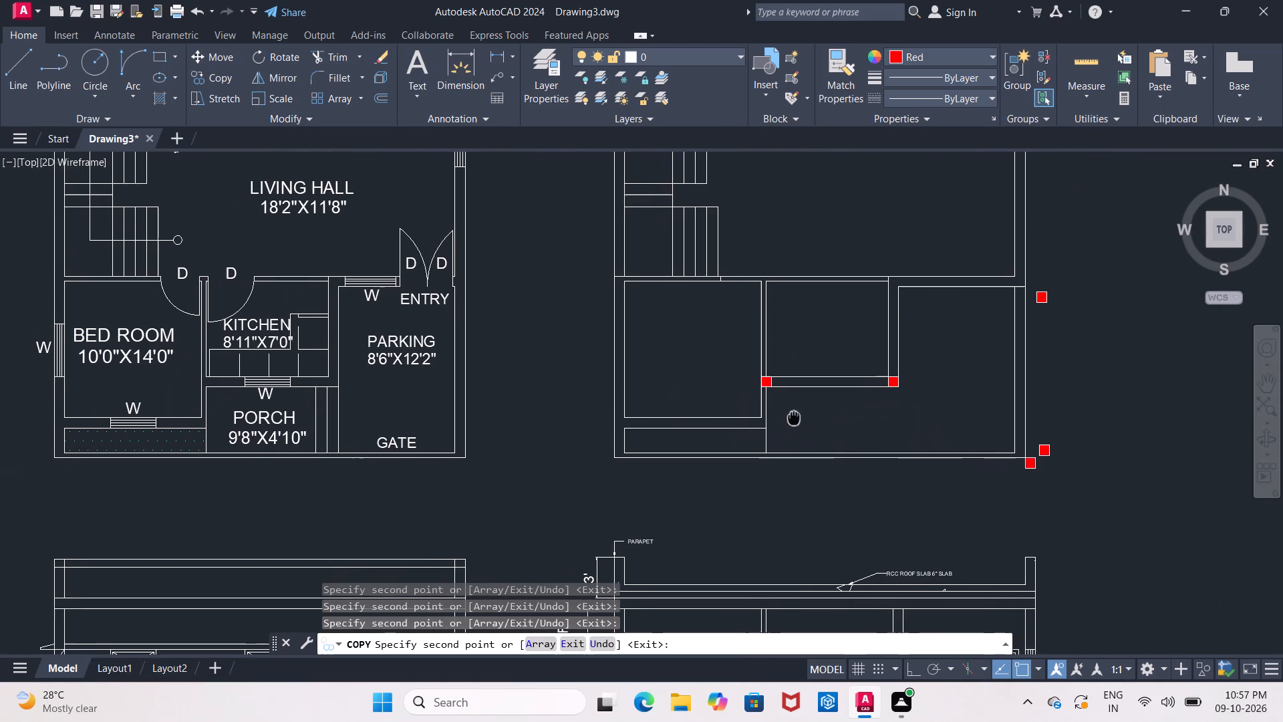
Place a column copy with its upper-left corner on the second plan's outer lower-left corner.
middle_drag(795, 415, 796, 415)
scroll(758, 420, up, 1)
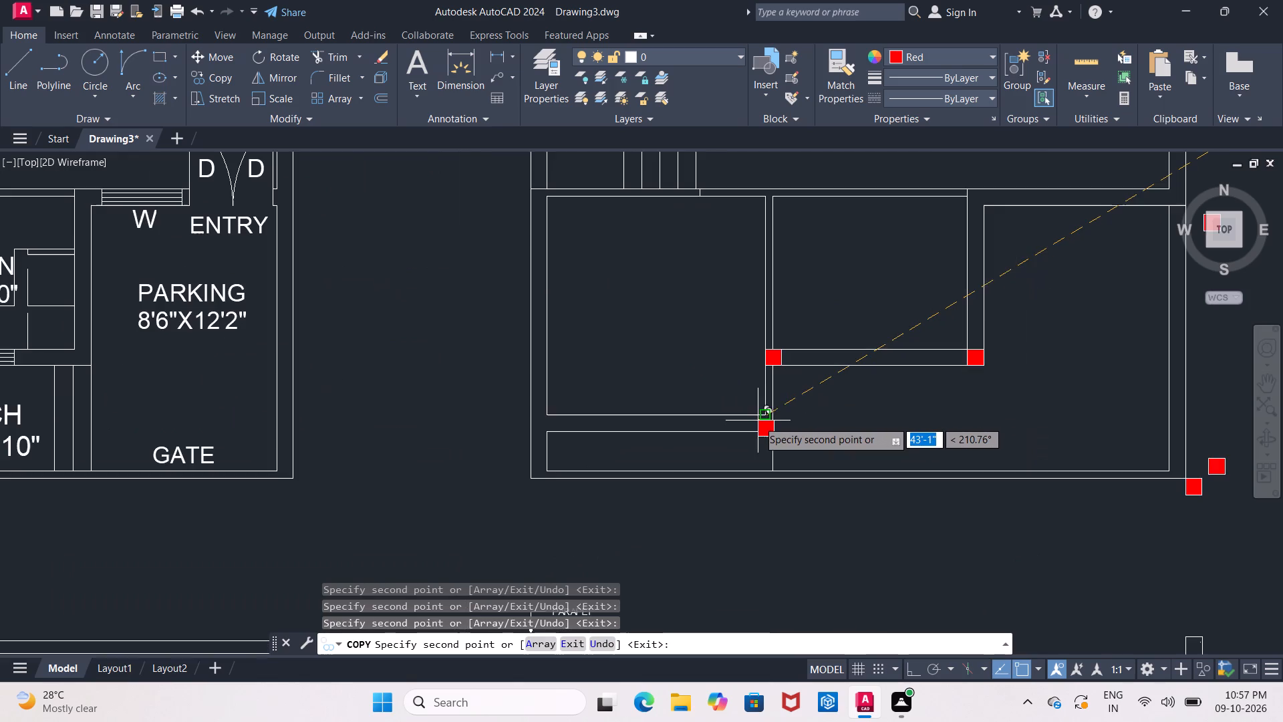
scroll(756, 421, up, 2)
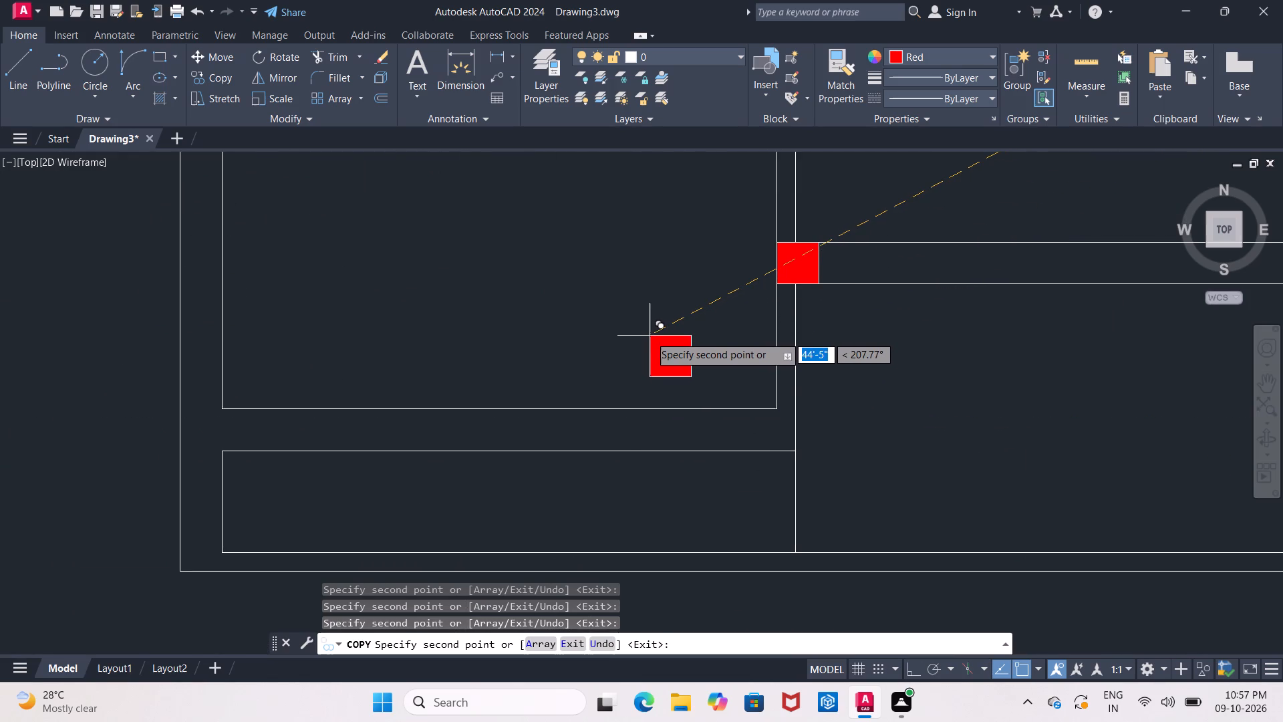
middle_drag(430, 353, 633, 348)
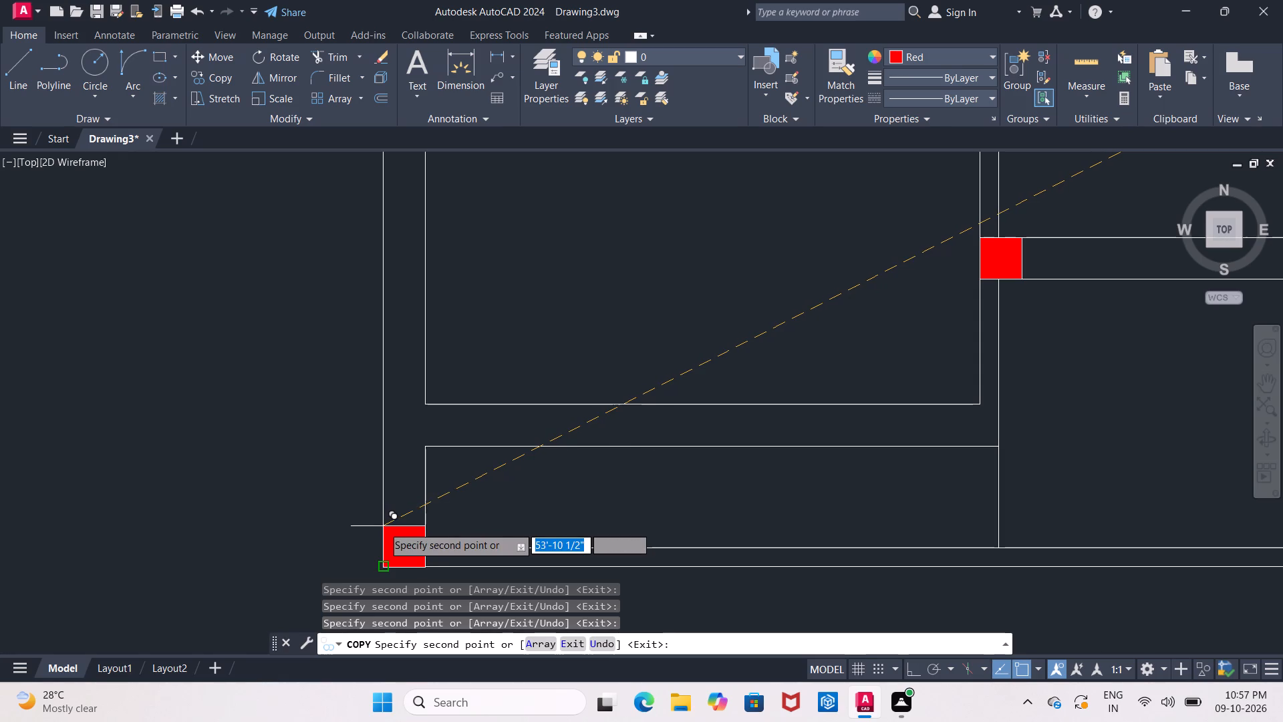
click(383, 526)
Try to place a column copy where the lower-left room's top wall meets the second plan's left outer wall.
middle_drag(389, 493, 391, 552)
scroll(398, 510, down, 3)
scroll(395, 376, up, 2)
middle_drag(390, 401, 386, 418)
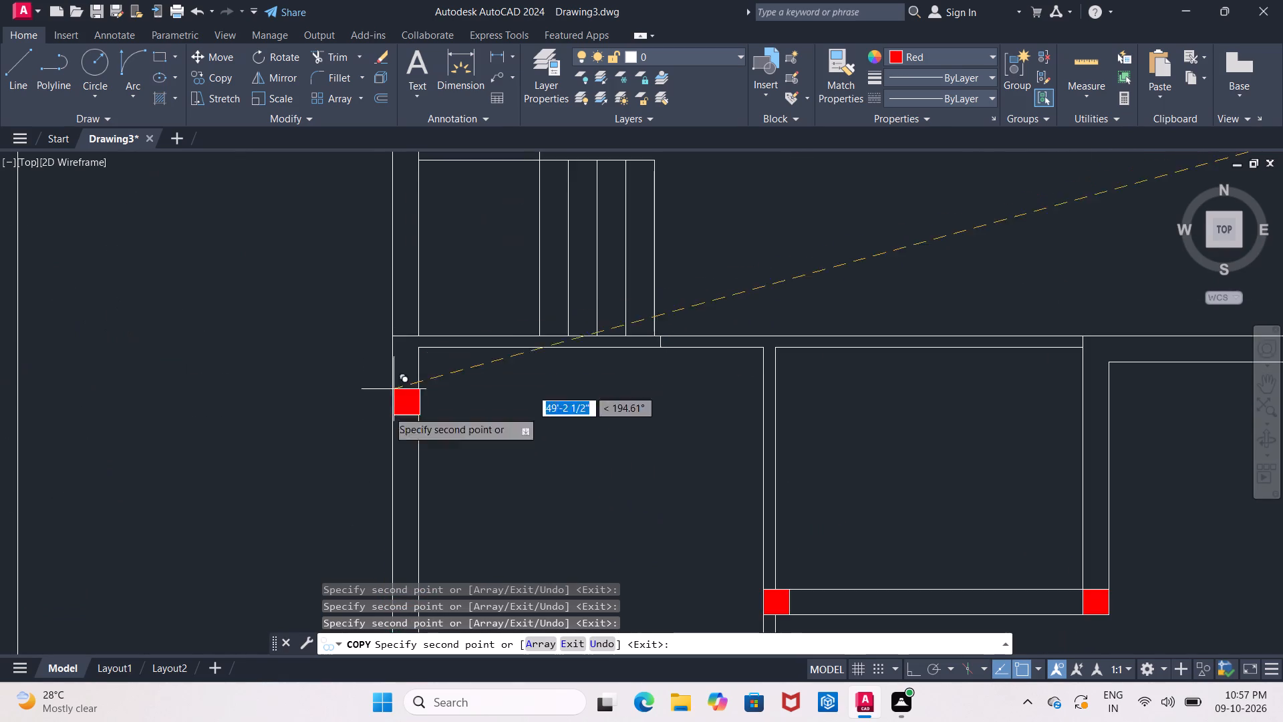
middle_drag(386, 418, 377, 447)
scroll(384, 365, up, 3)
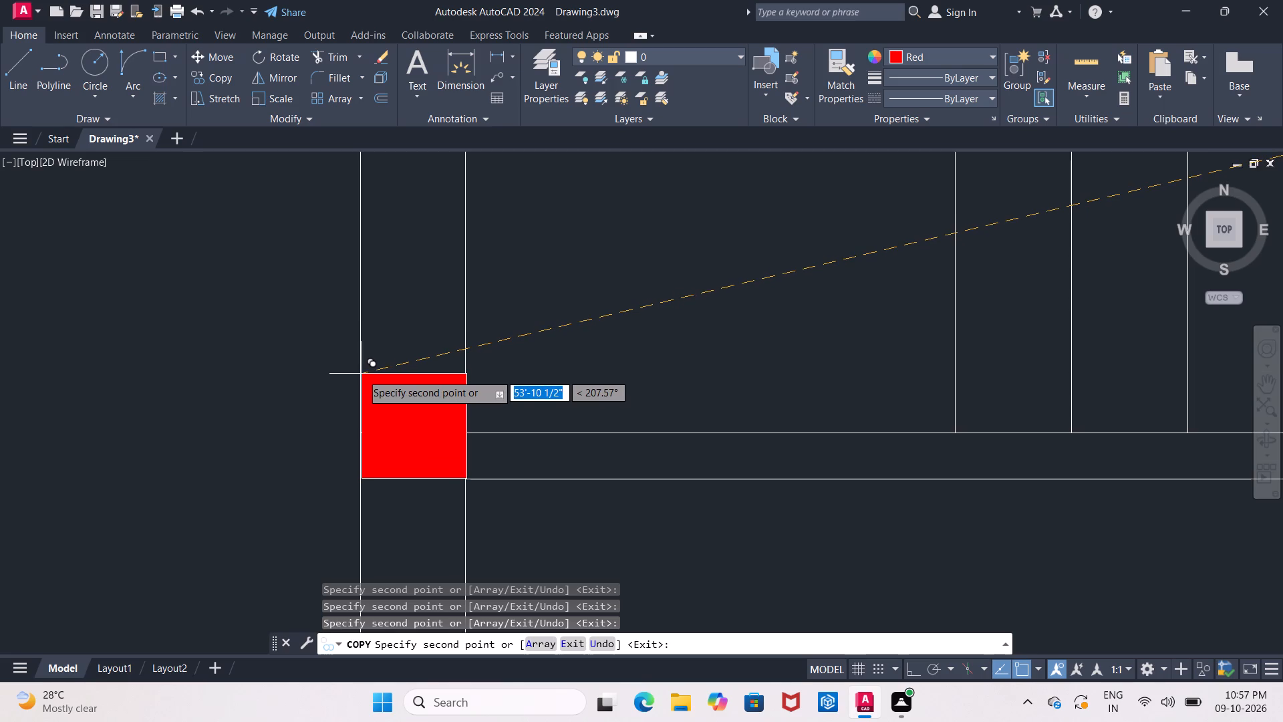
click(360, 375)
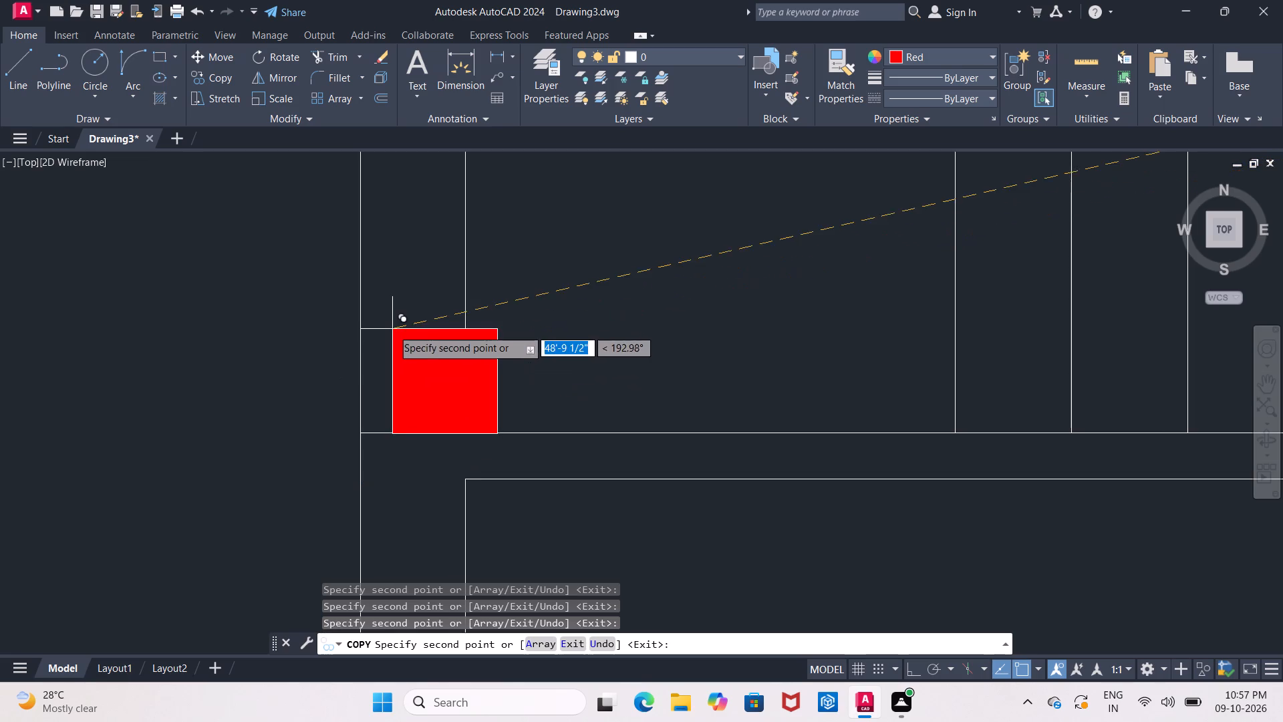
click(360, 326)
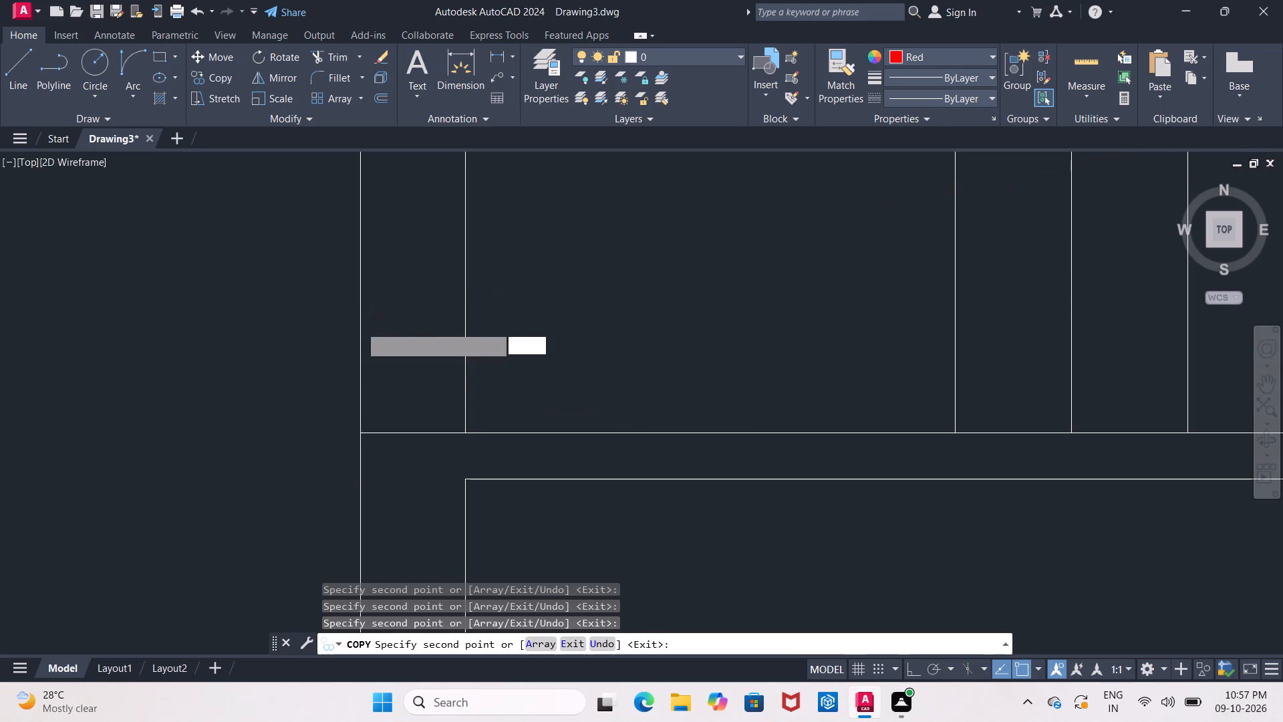
Place three column copies just outside the left outer wall: beside the lower-left room, beside the stair top, and near the upper-left corner.
scroll(362, 330, down, 4)
middle_drag(496, 350, 622, 278)
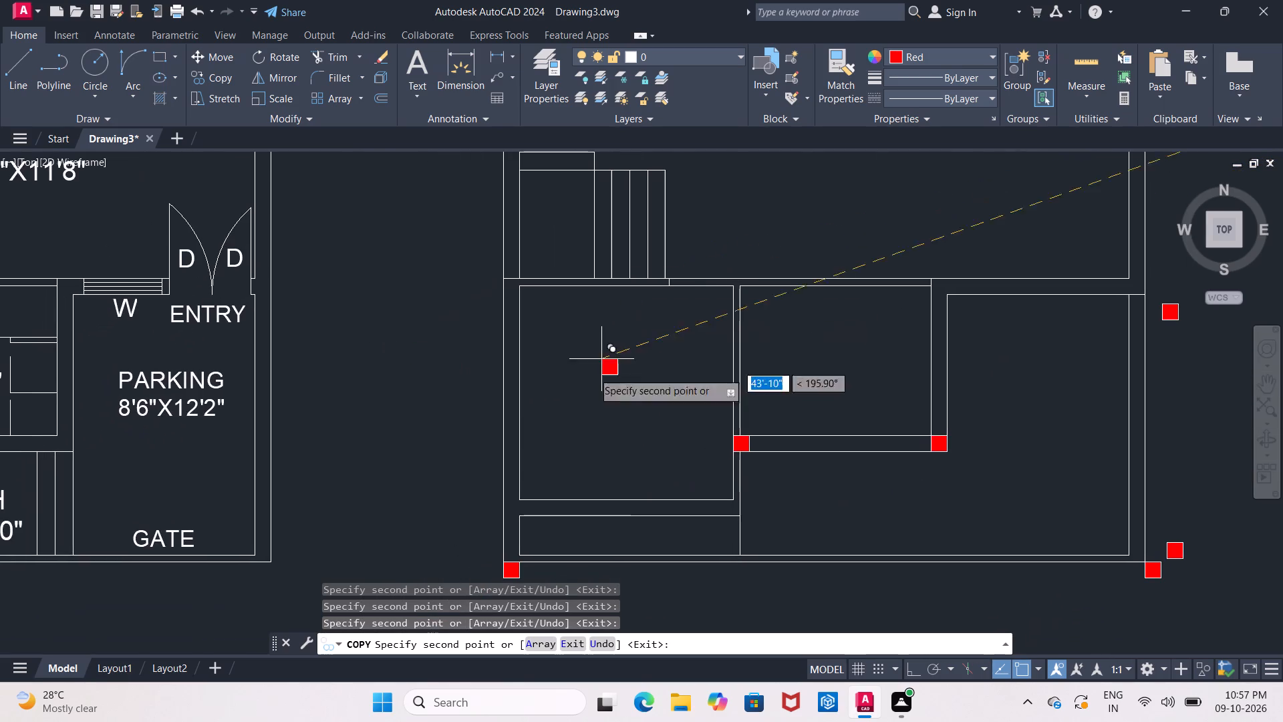
click(444, 368)
middle_drag(585, 367, 607, 434)
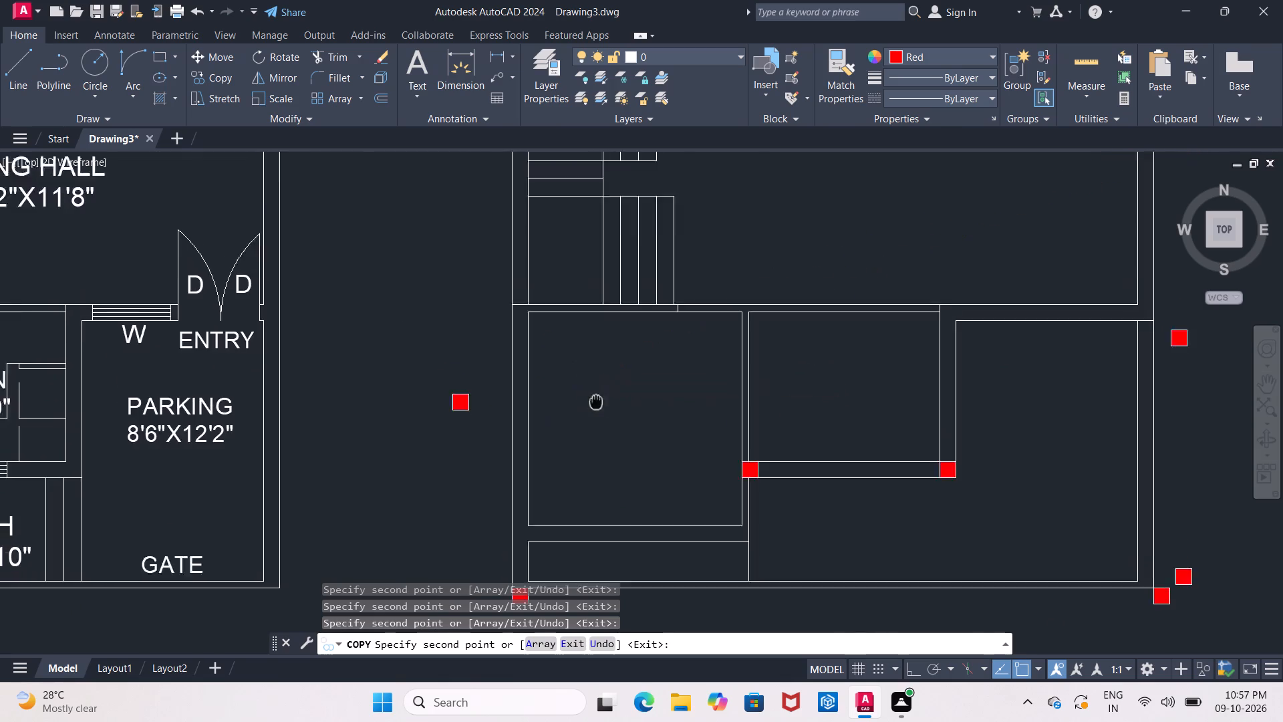
middle_drag(607, 434, 687, 586)
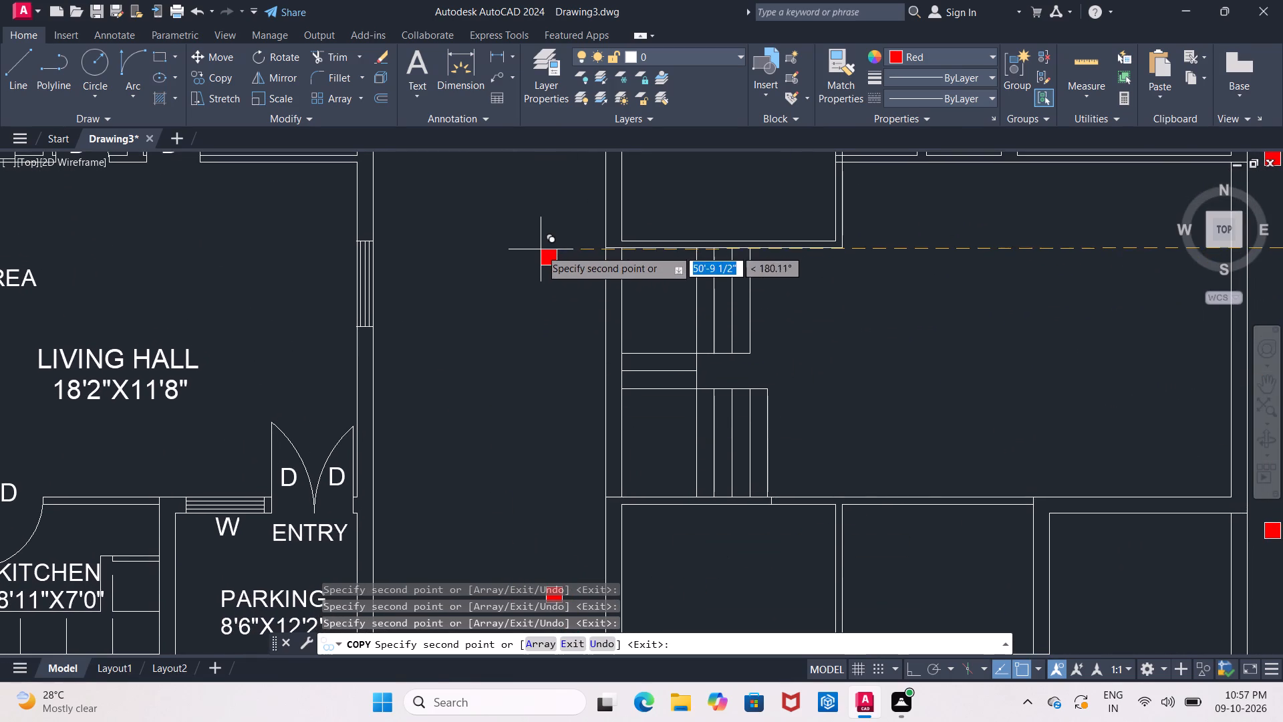
click(559, 249)
middle_drag(560, 259, 523, 519)
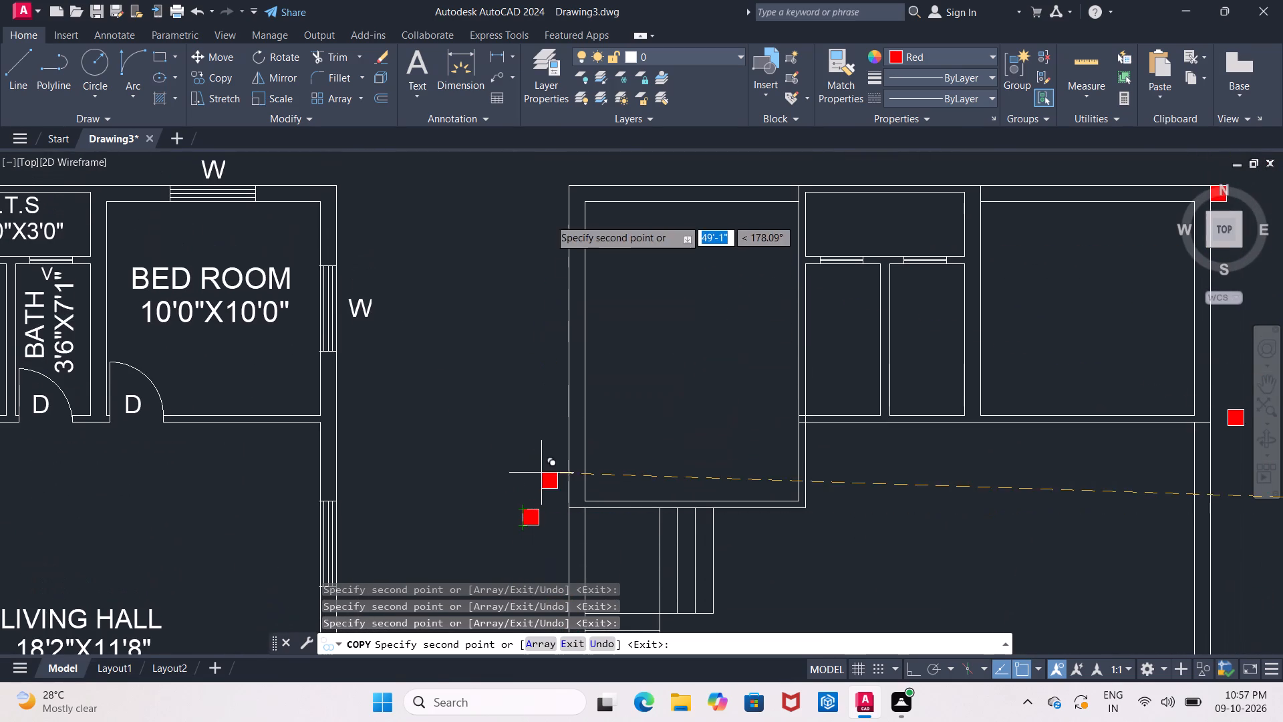
click(539, 191)
Place two column copies just above the top outer wall, over the walls on either side of the O.T.S. space.
middle_drag(547, 240, 377, 328)
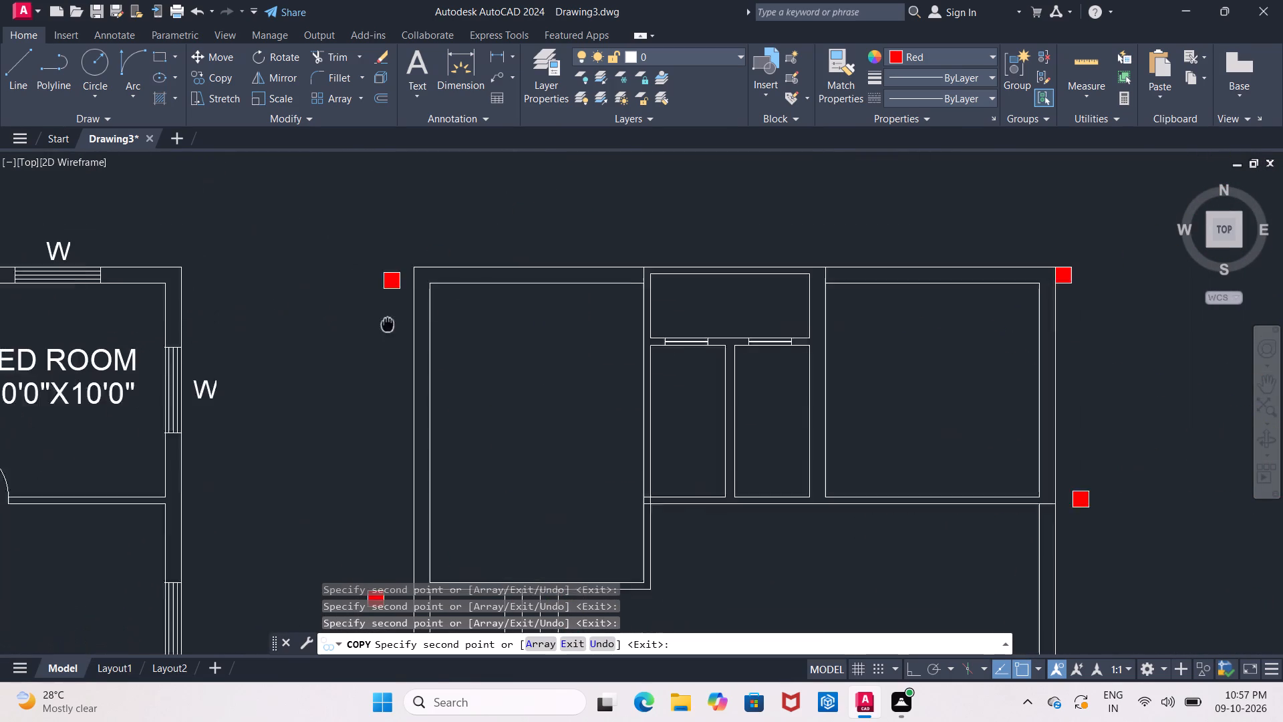
middle_drag(377, 328, 372, 330)
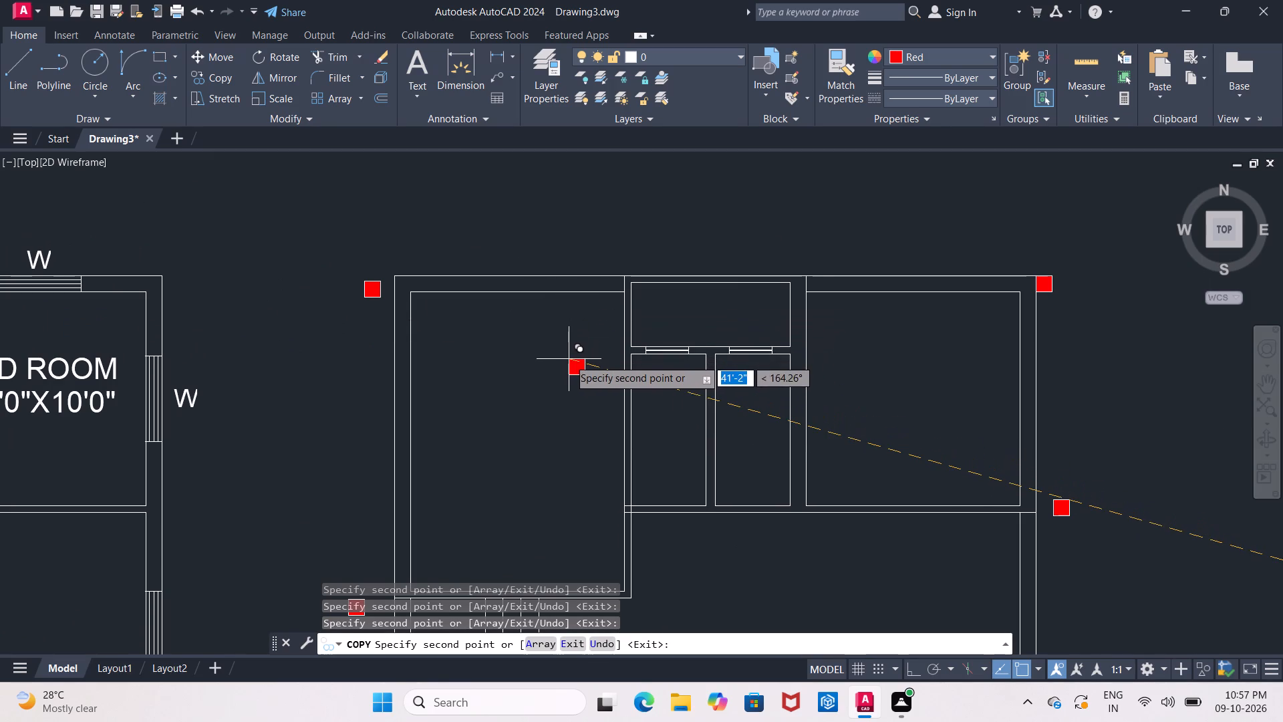
click(596, 247)
click(793, 253)
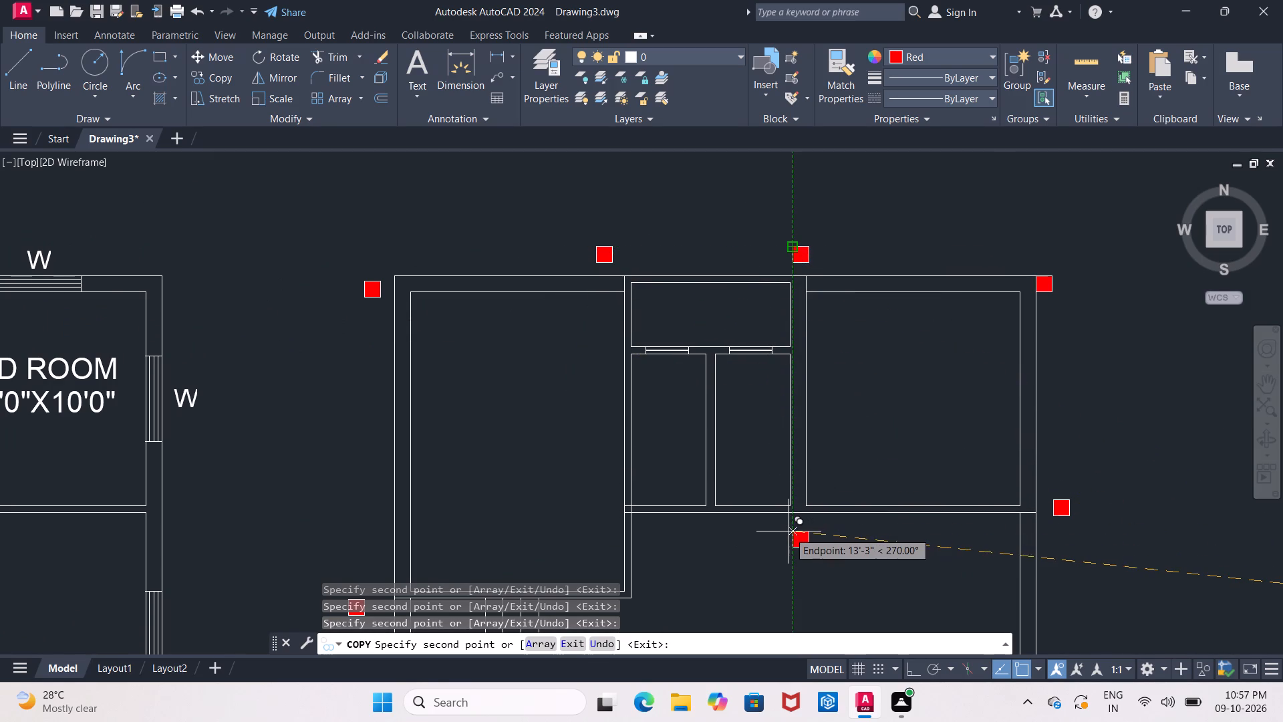
Place column copies below the bath block's bottom wall, near its right and left junctions, and end the copying.
middle_drag(789, 523, 772, 471)
scroll(780, 453, up, 1)
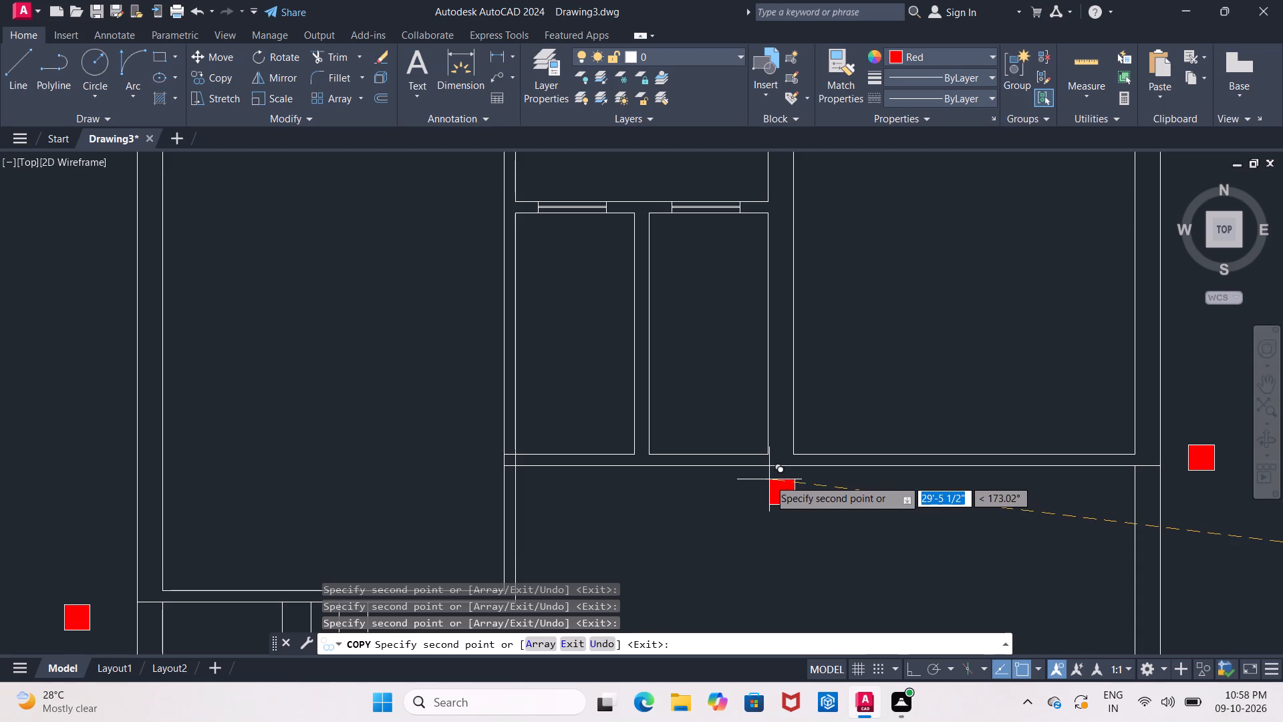
click(769, 479)
click(497, 477)
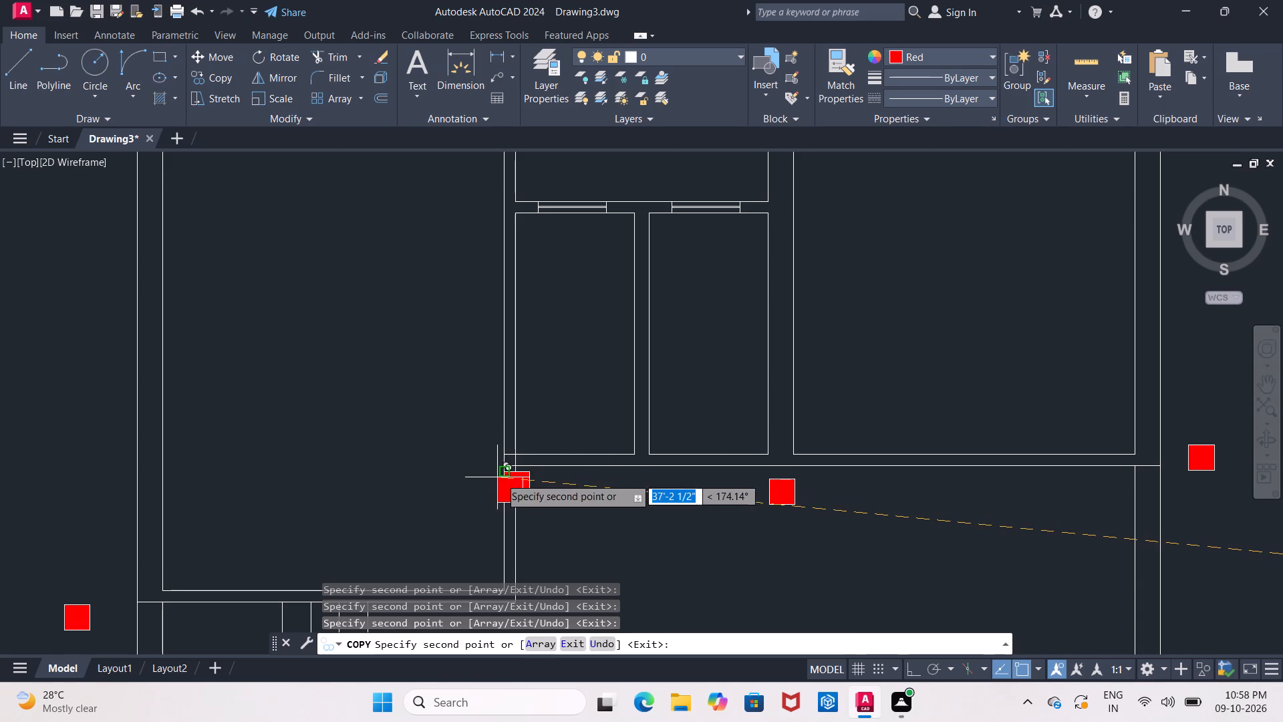
scroll(522, 491, down, 2)
middle_drag(556, 487, 565, 392)
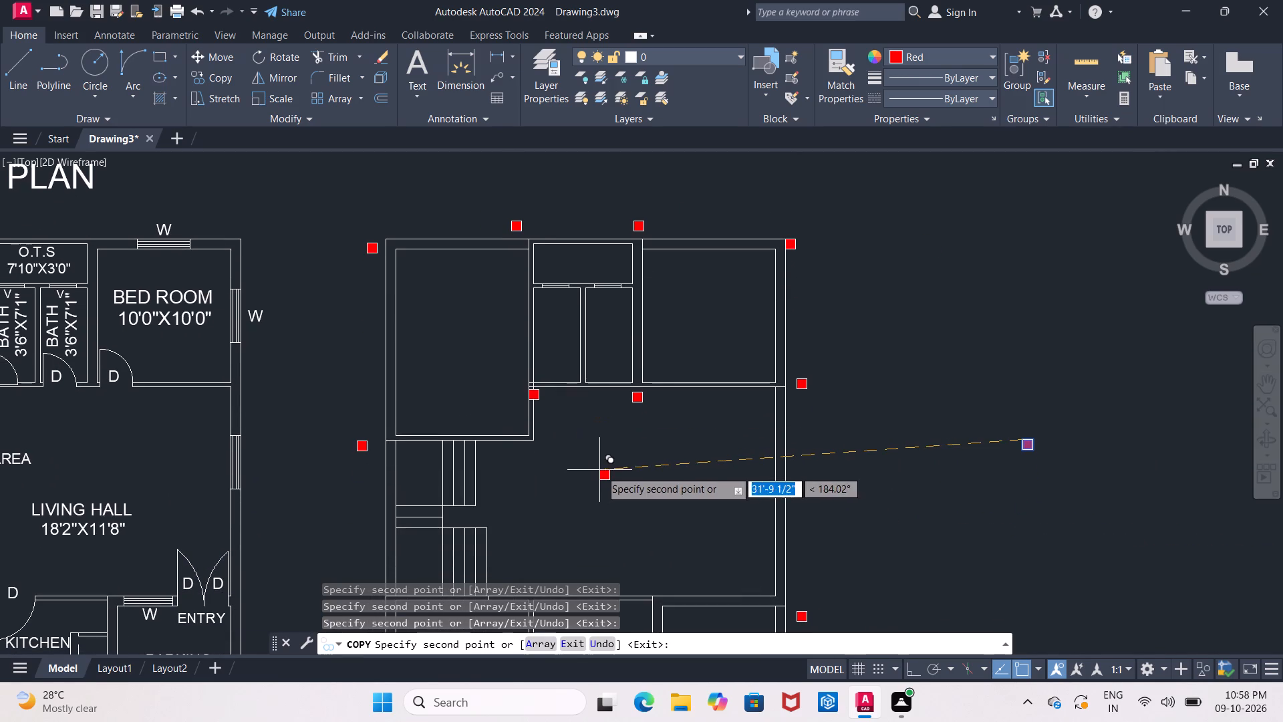
key(Escape)
Extend the second plan's inner bottom wall line at both ends to the right and left outer wall lines.
middle_drag(603, 475, 698, 382)
scroll(700, 379, down, 2)
middle_drag(700, 396, 701, 359)
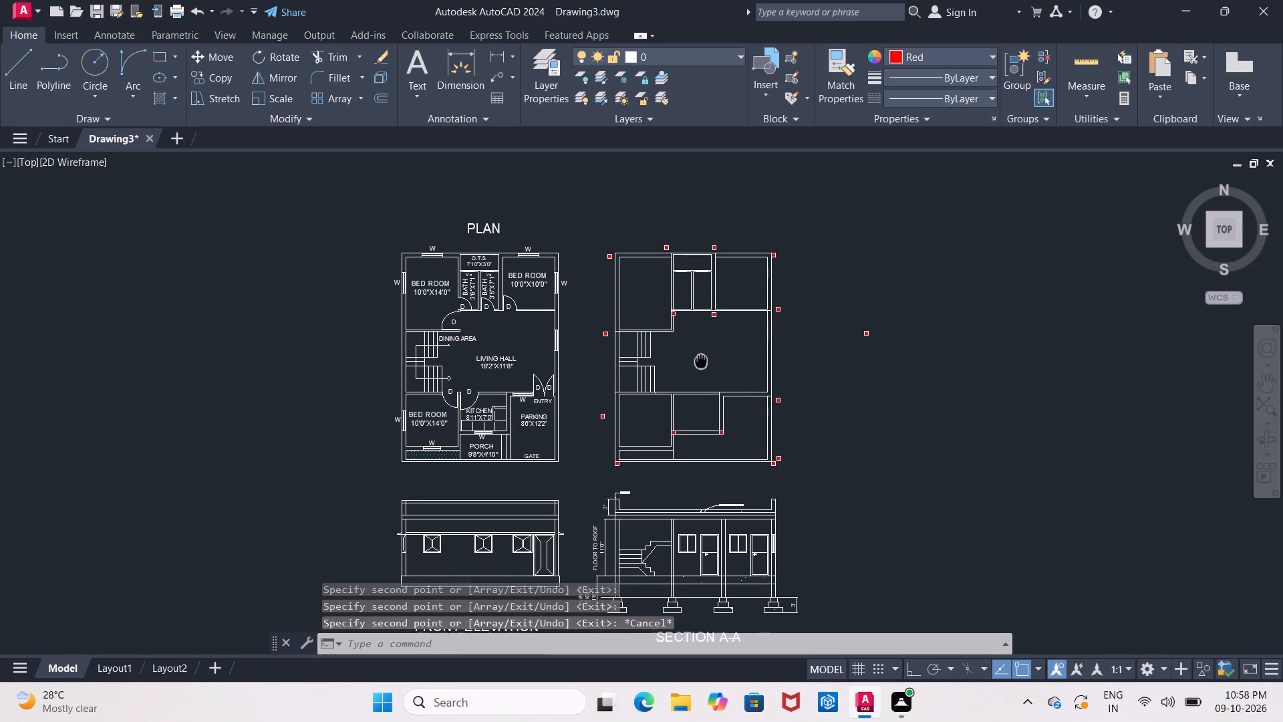
middle_drag(701, 359, 701, 358)
scroll(772, 481, up, 2)
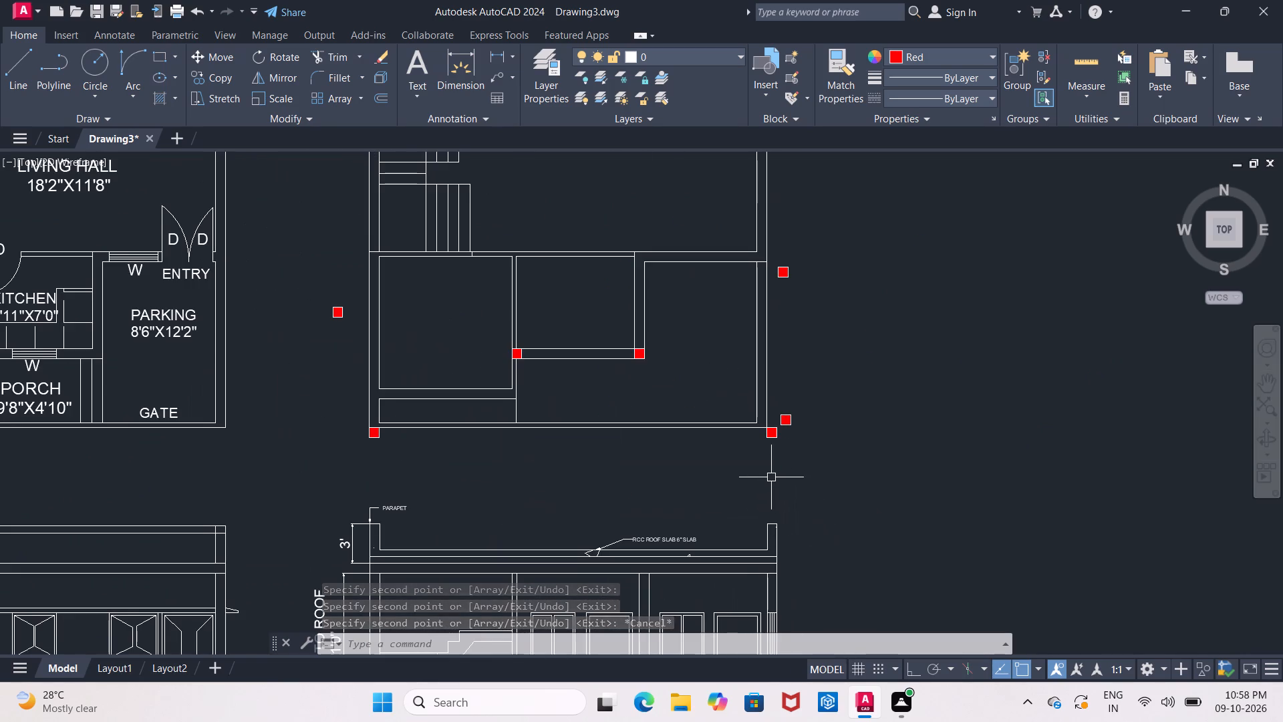
middle_drag(770, 477, 749, 528)
scroll(740, 514, up, 1)
key(Escape)
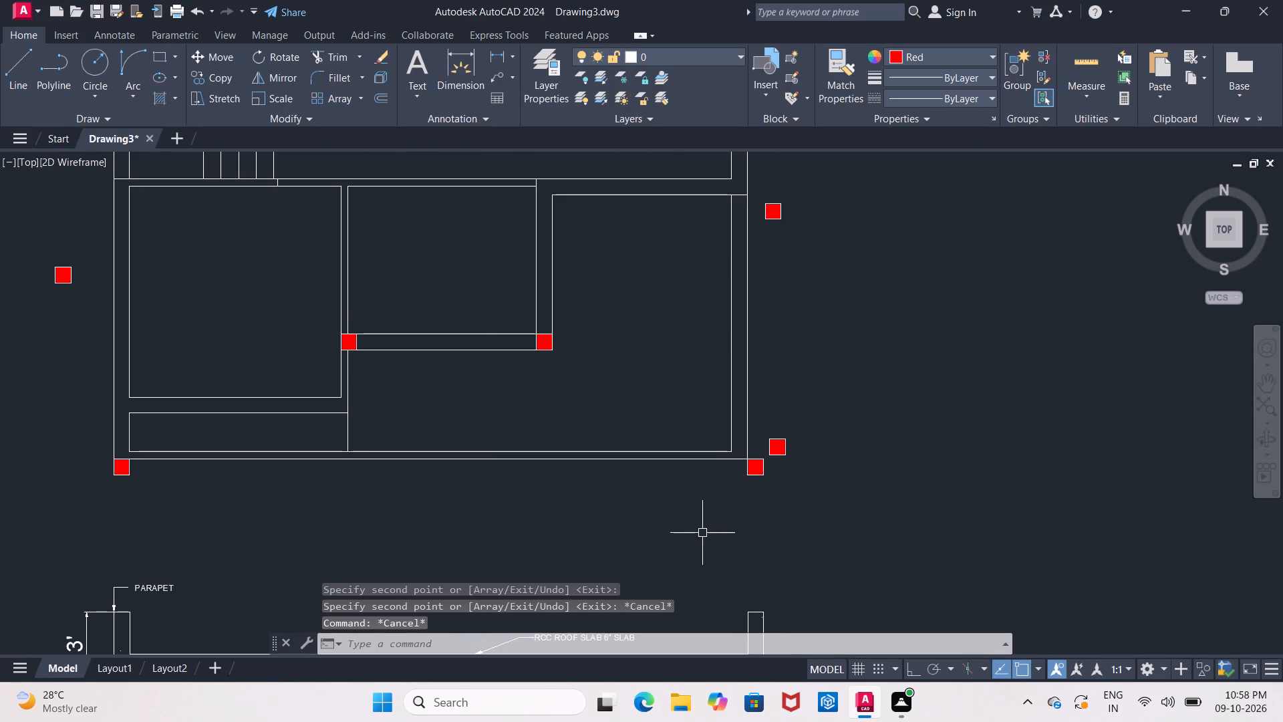
text(EX)
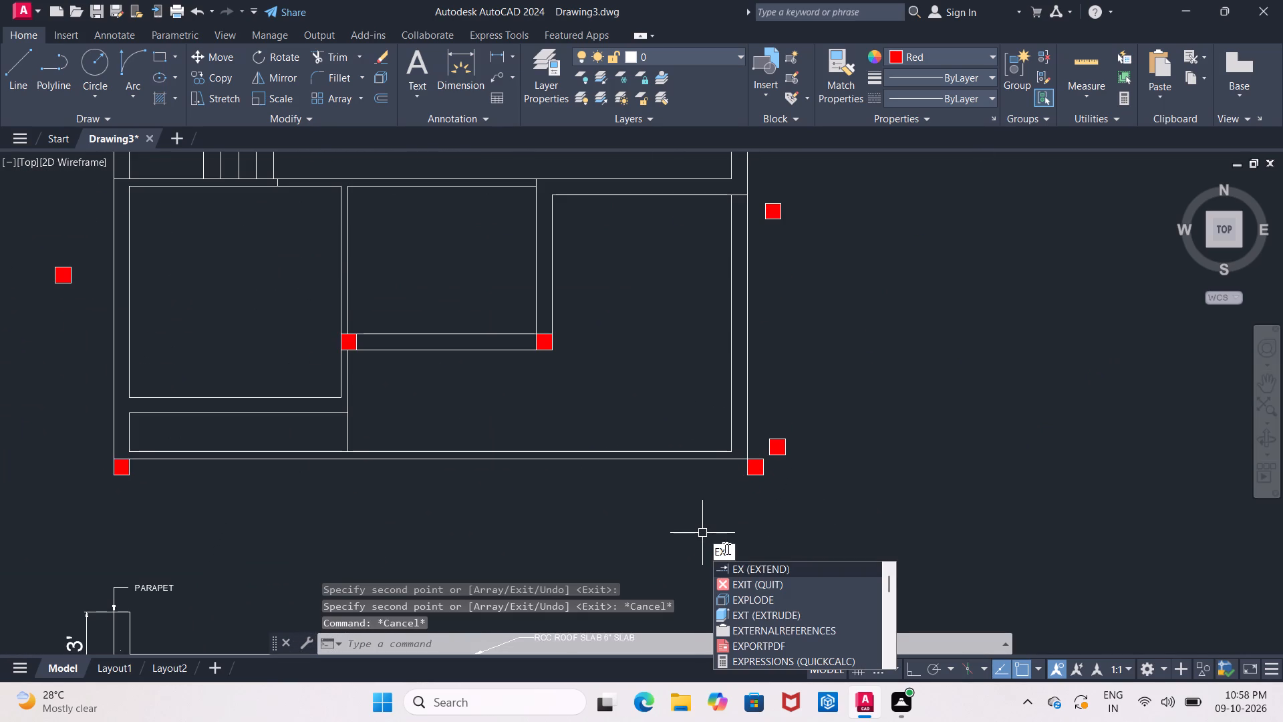
click(746, 570)
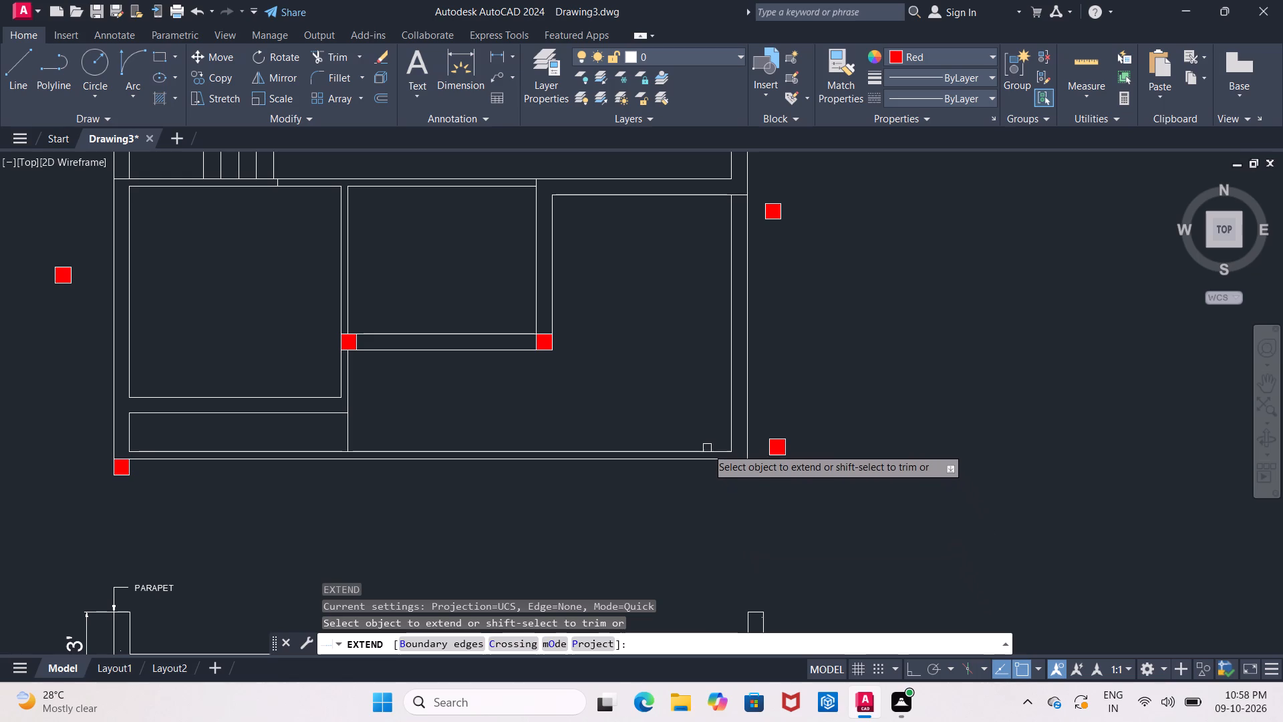
click(709, 449)
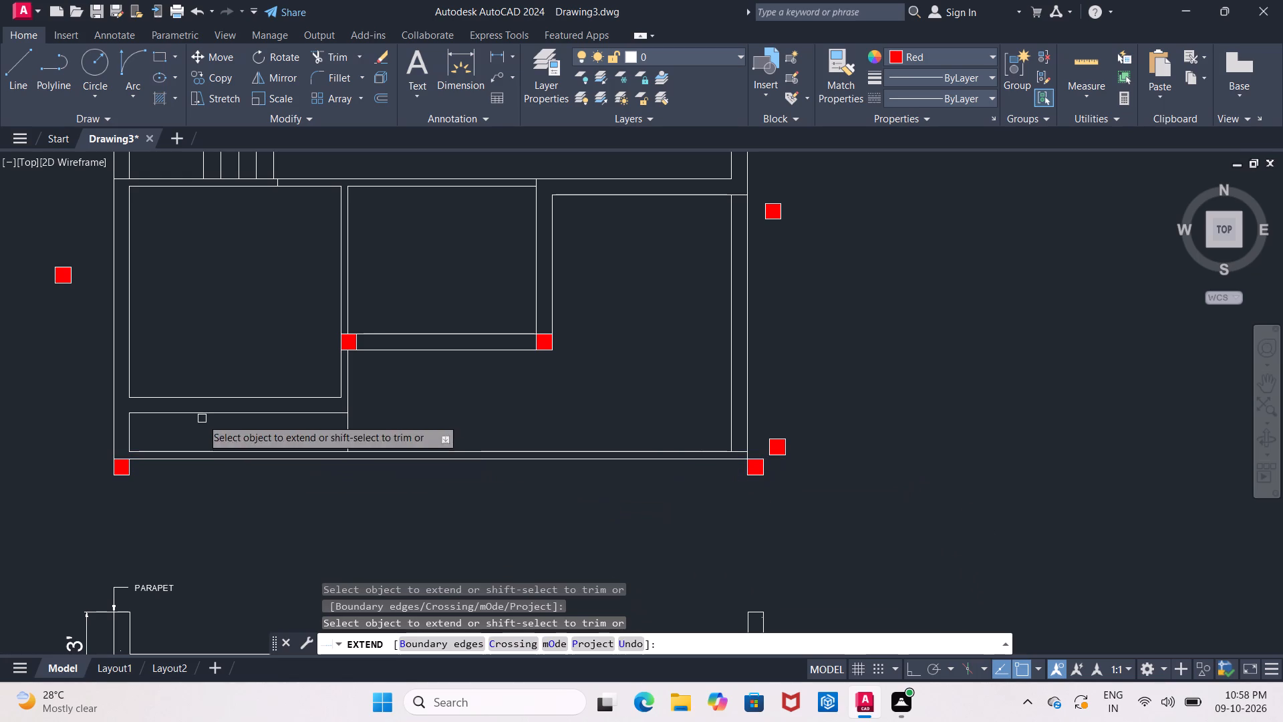
click(191, 454)
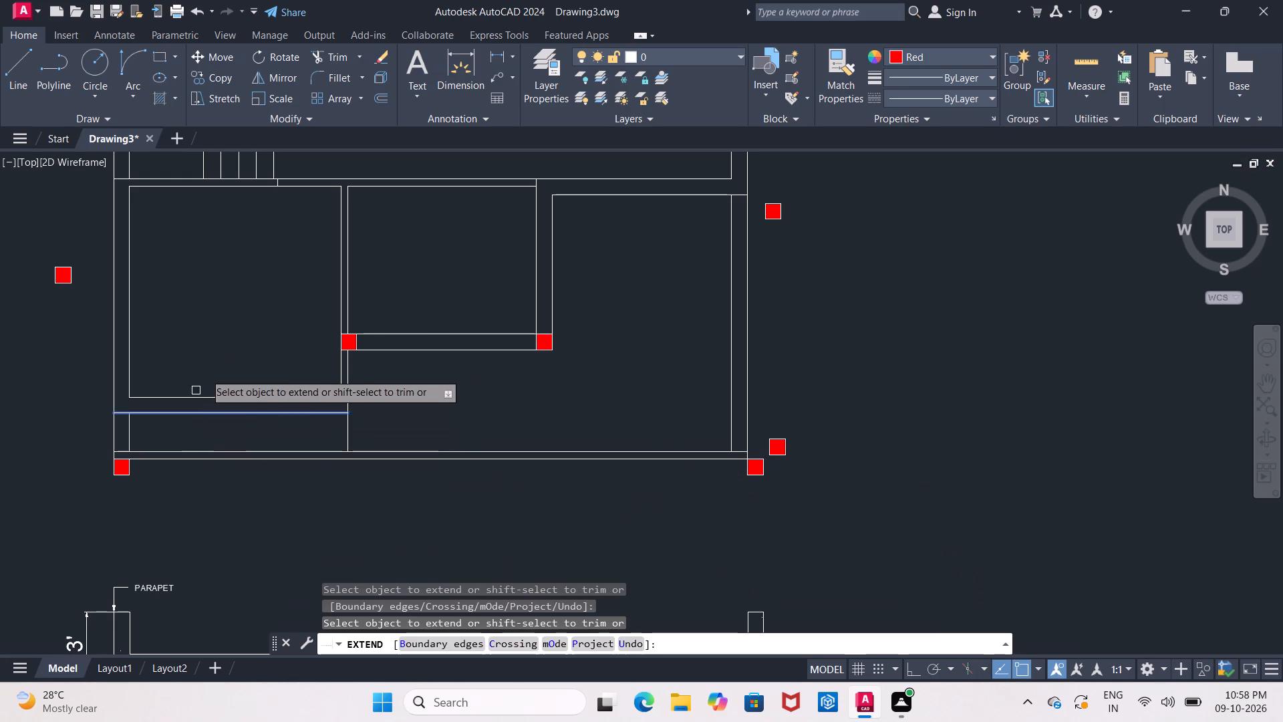
Extend the lower-left room's top line to the left outer wall line and trim the parallel line above it within the left wall.
middle_drag(208, 340, 379, 524)
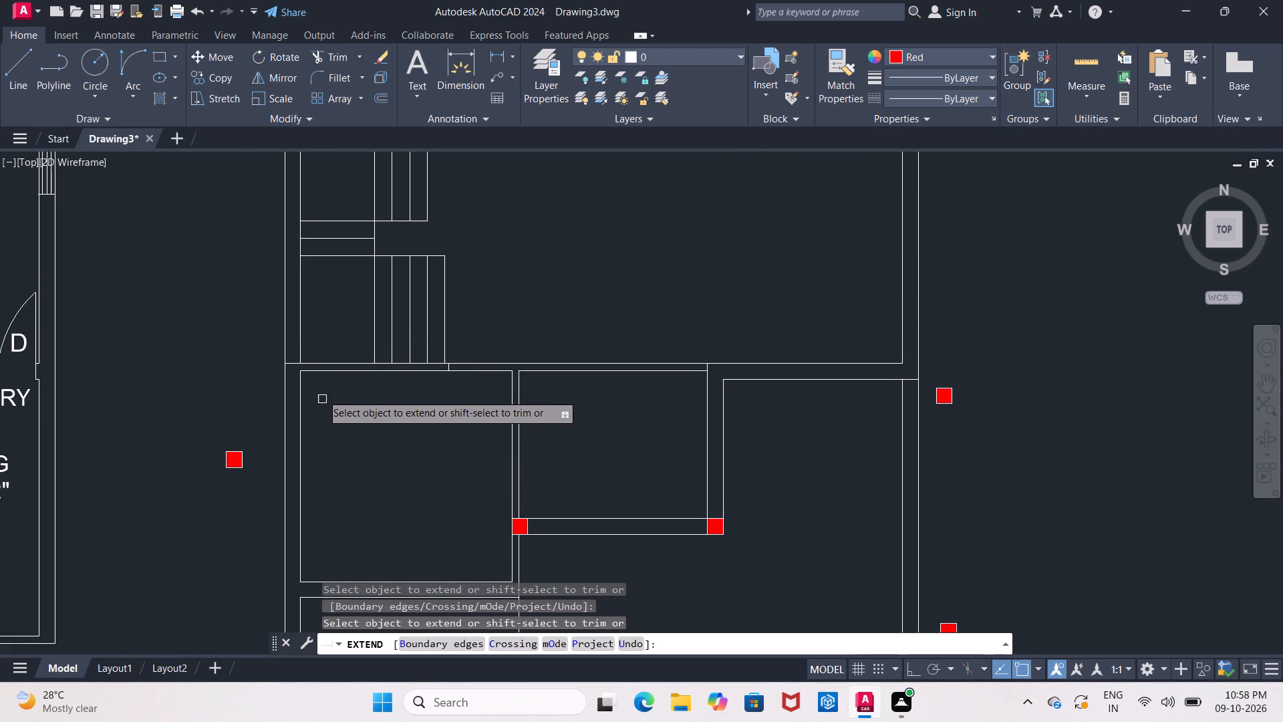
click(321, 374)
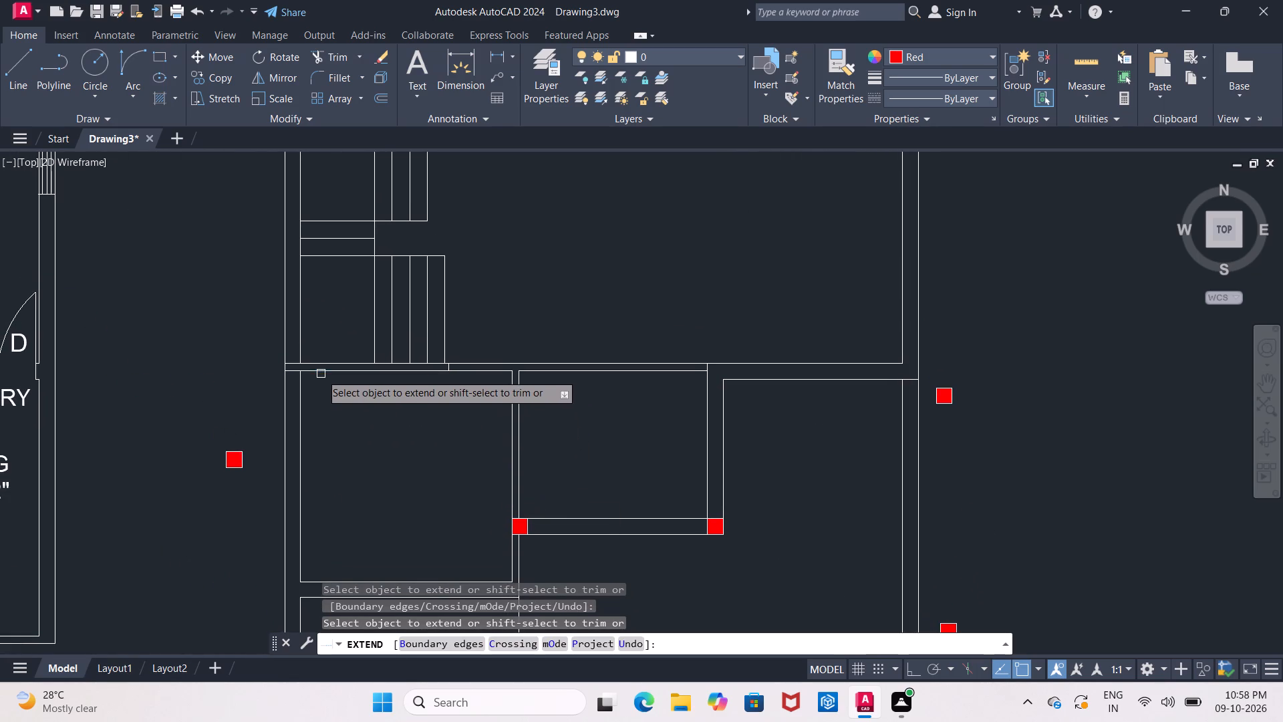
key(Escape)
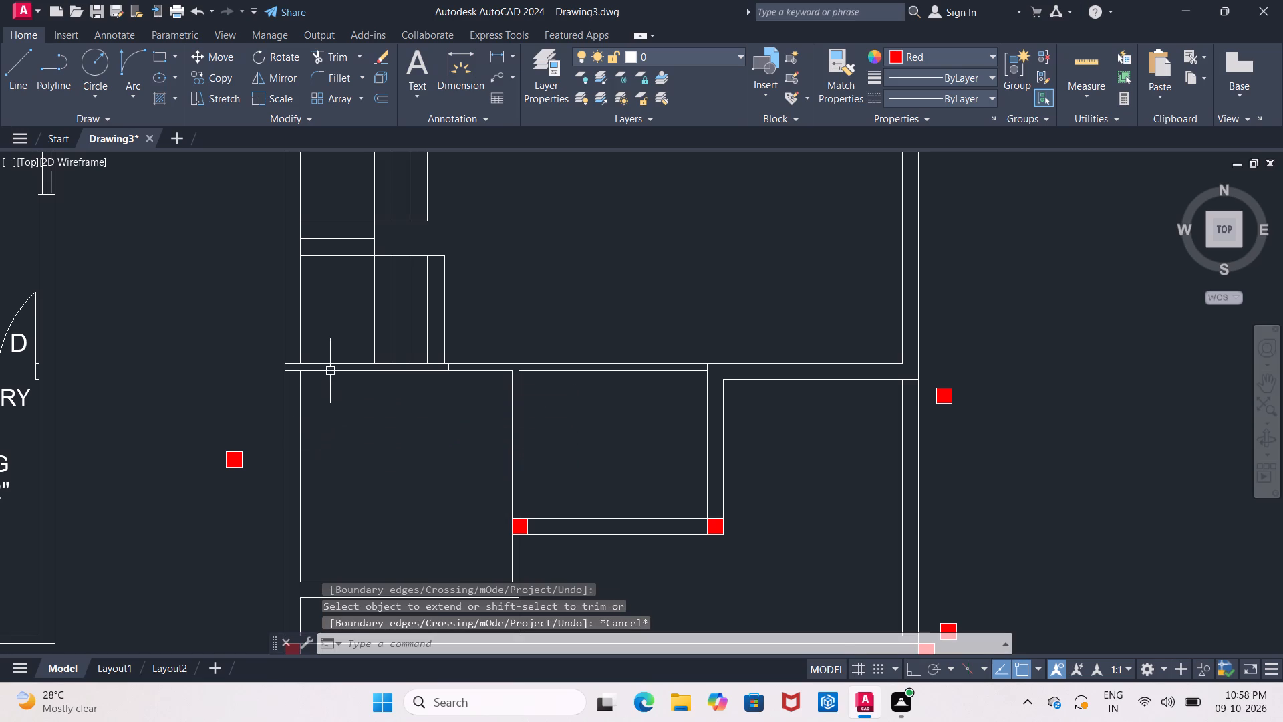
key(t)
key(r)
key(Return)
scroll(299, 400, up, 3)
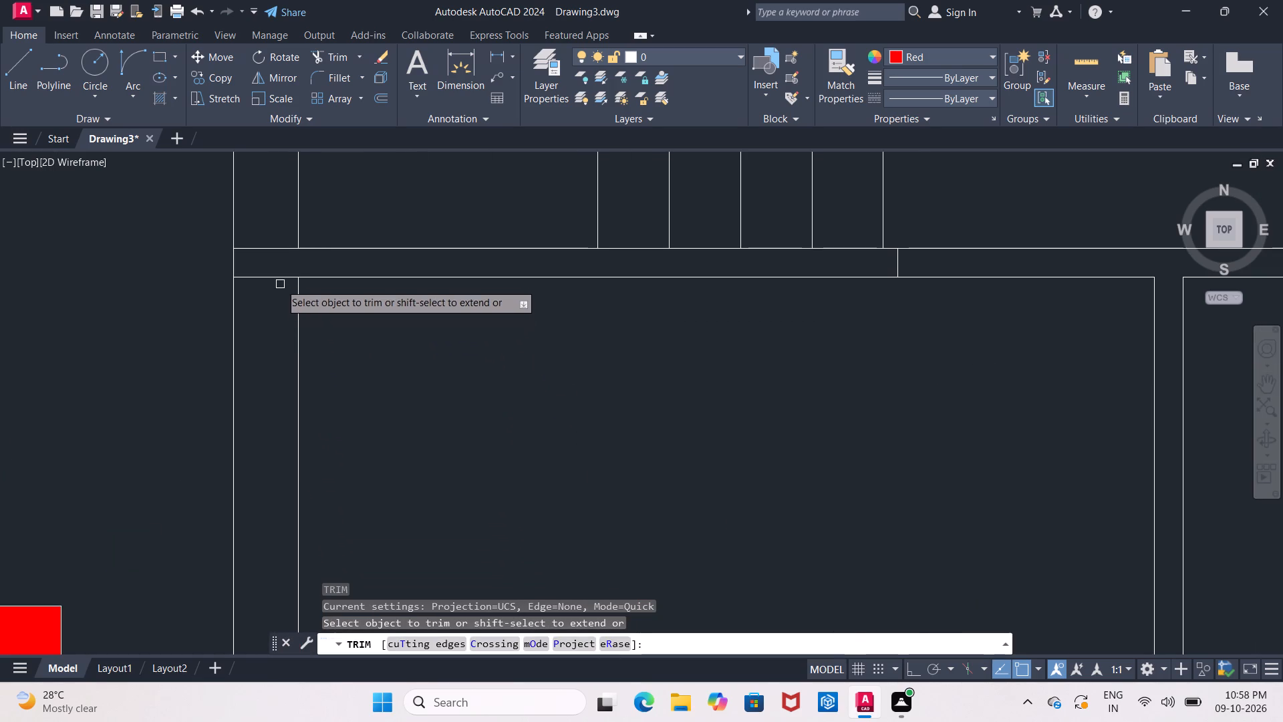
click(277, 249)
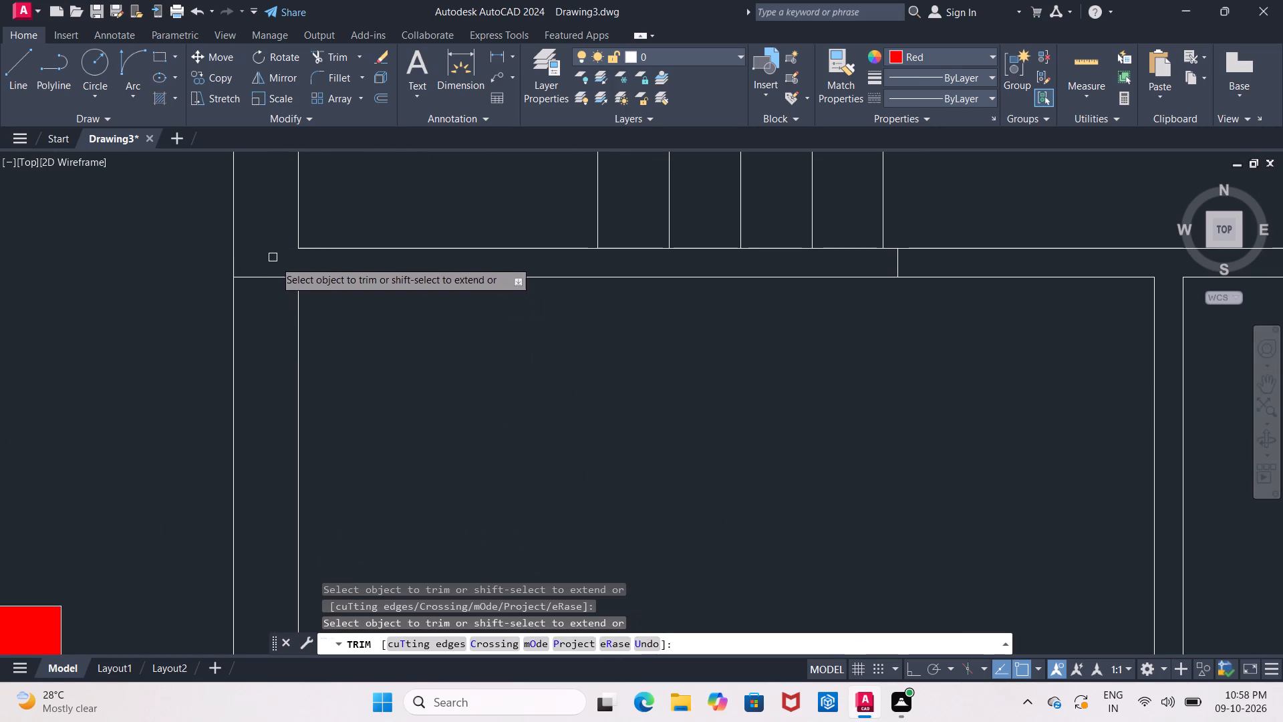
Extend the upper-left room's inner top wall line to the left outer wall line.
scroll(347, 353, down, 2)
middle_drag(377, 436, 365, 582)
scroll(365, 582, down, 1)
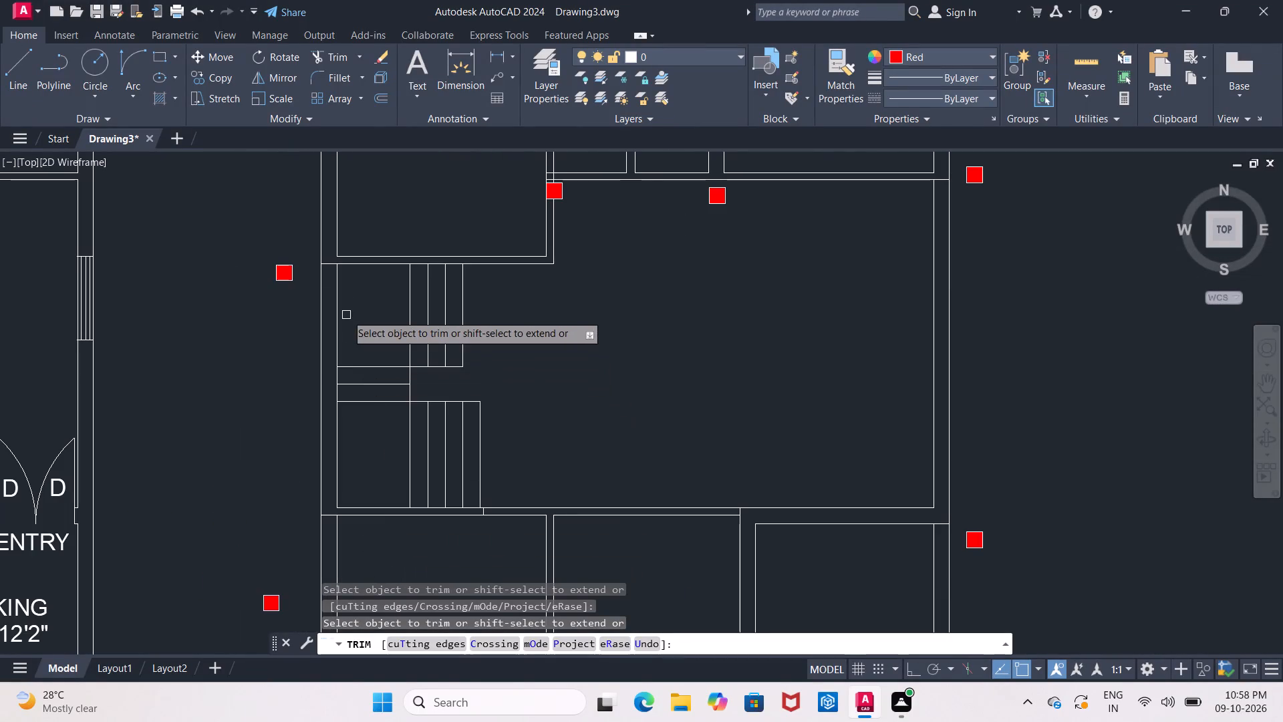
middle_drag(349, 308, 323, 495)
scroll(340, 452, down, 1)
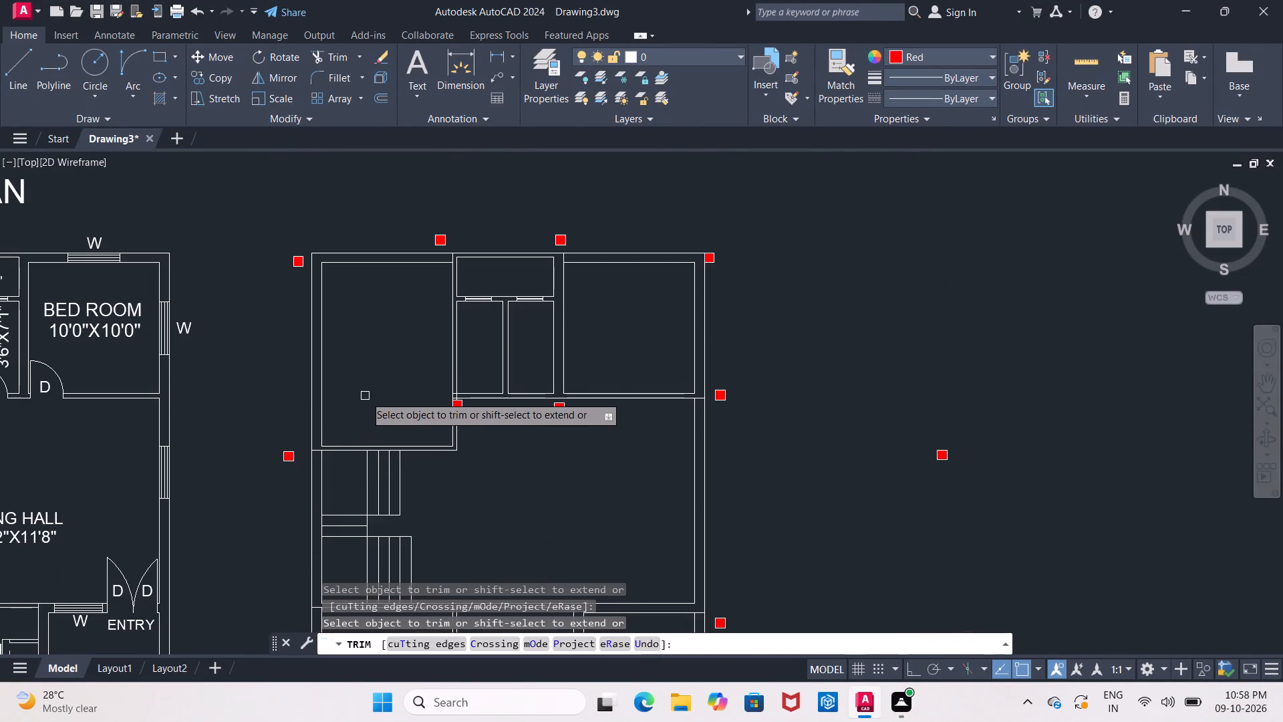
scroll(347, 300, up, 1)
middle_drag(347, 302, 361, 441)
scroll(340, 414, up, 2)
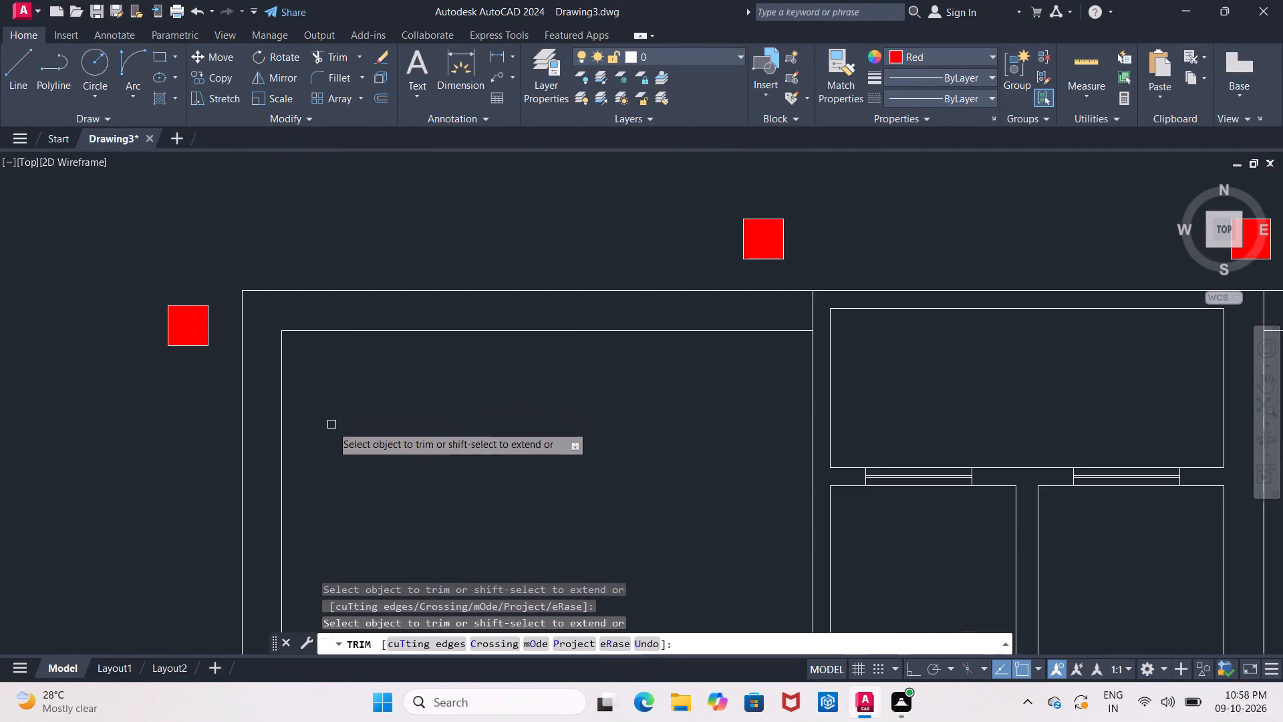
key(Escape)
key(e)
key(x)
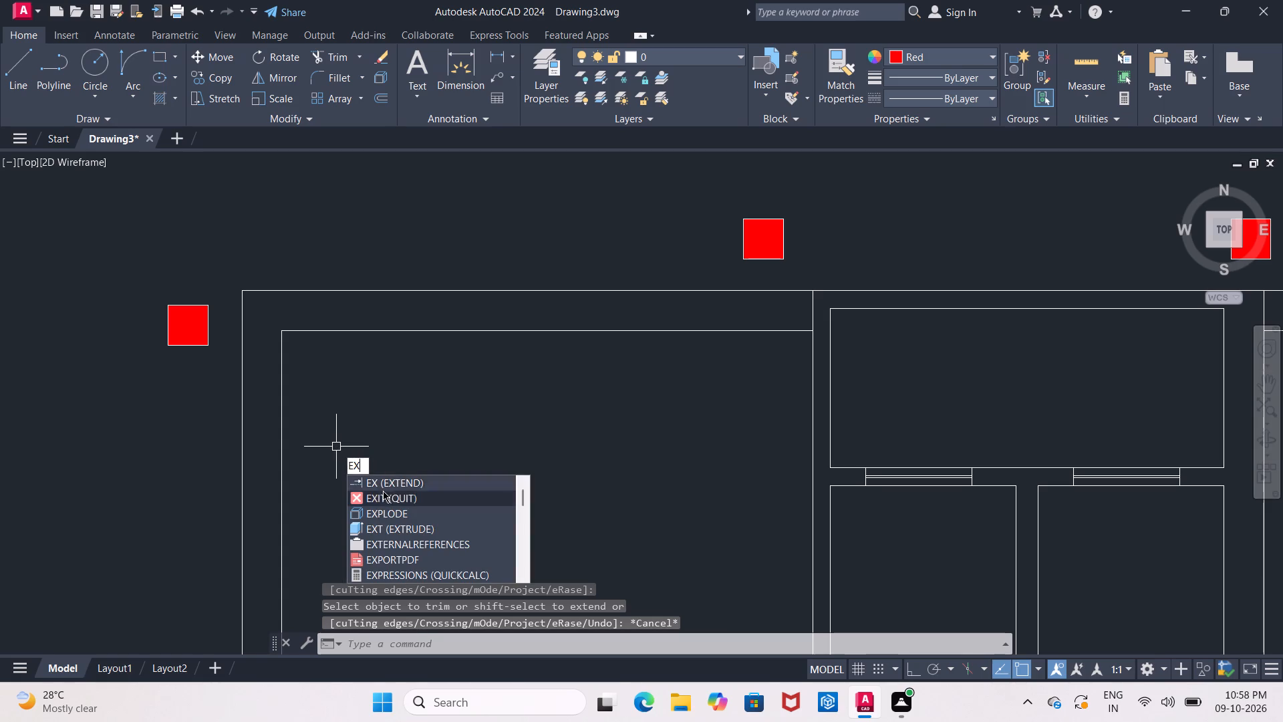
click(384, 481)
click(362, 333)
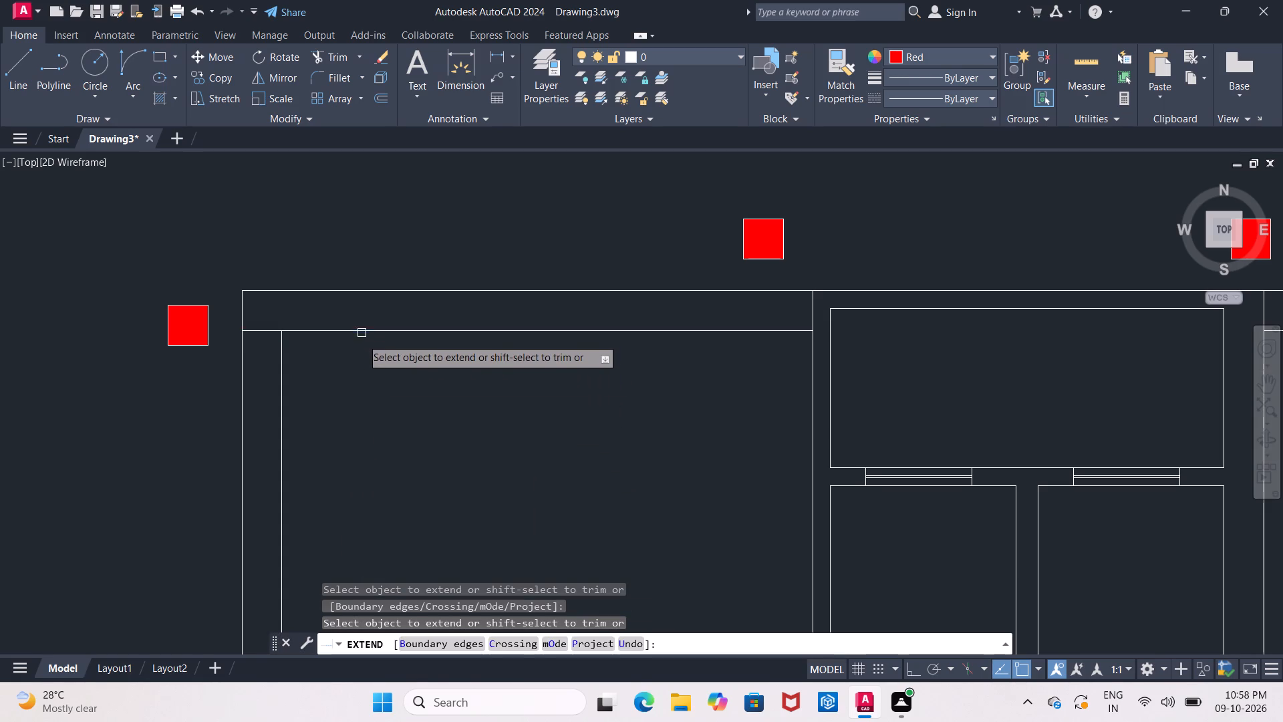
Extend the upper-right room's inner top wall line at both ends to the bath block's line and the outer right wall line.
middle_drag(422, 422, 287, 427)
scroll(287, 427, down, 2)
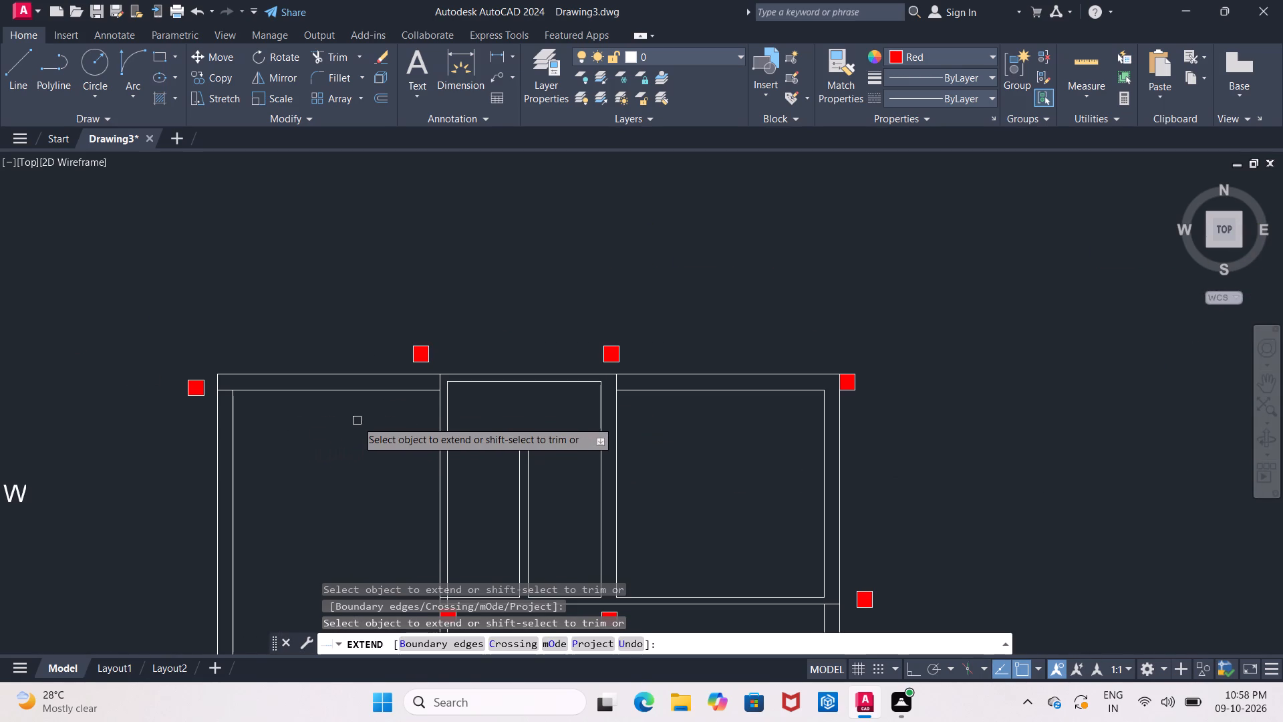
middle_drag(357, 424, 321, 366)
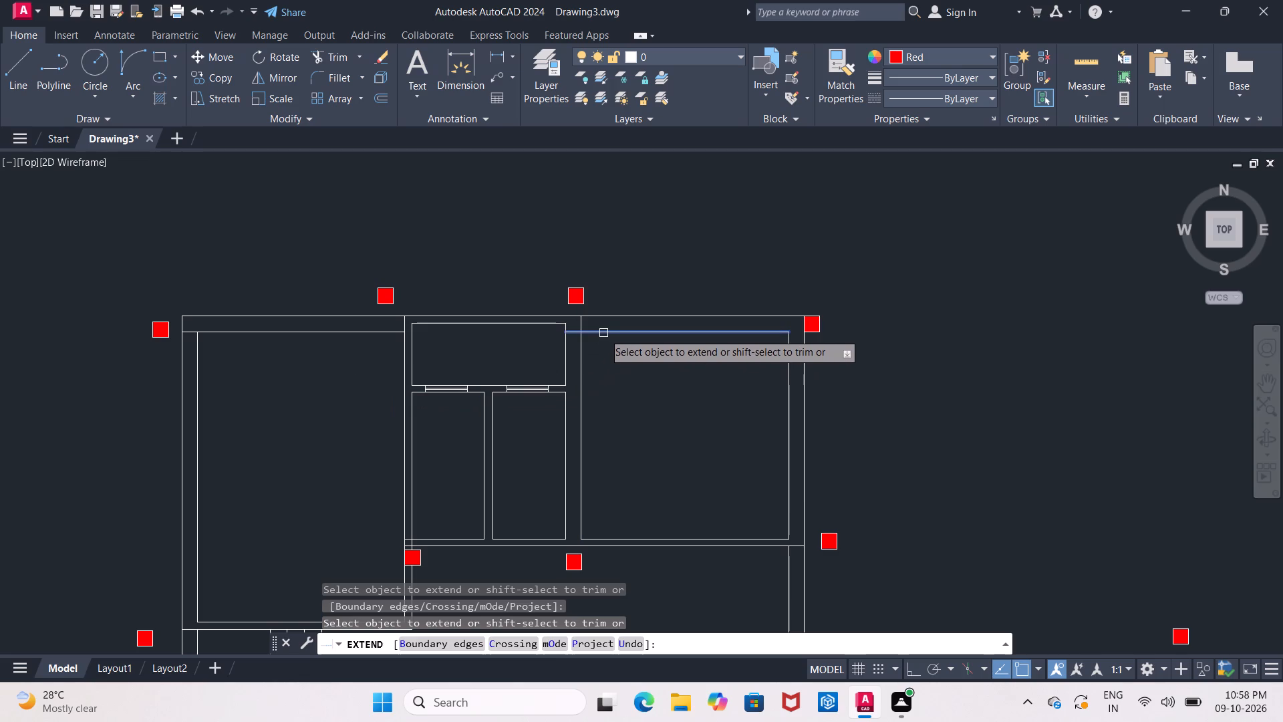
click(603, 333)
middle_drag(644, 413, 503, 428)
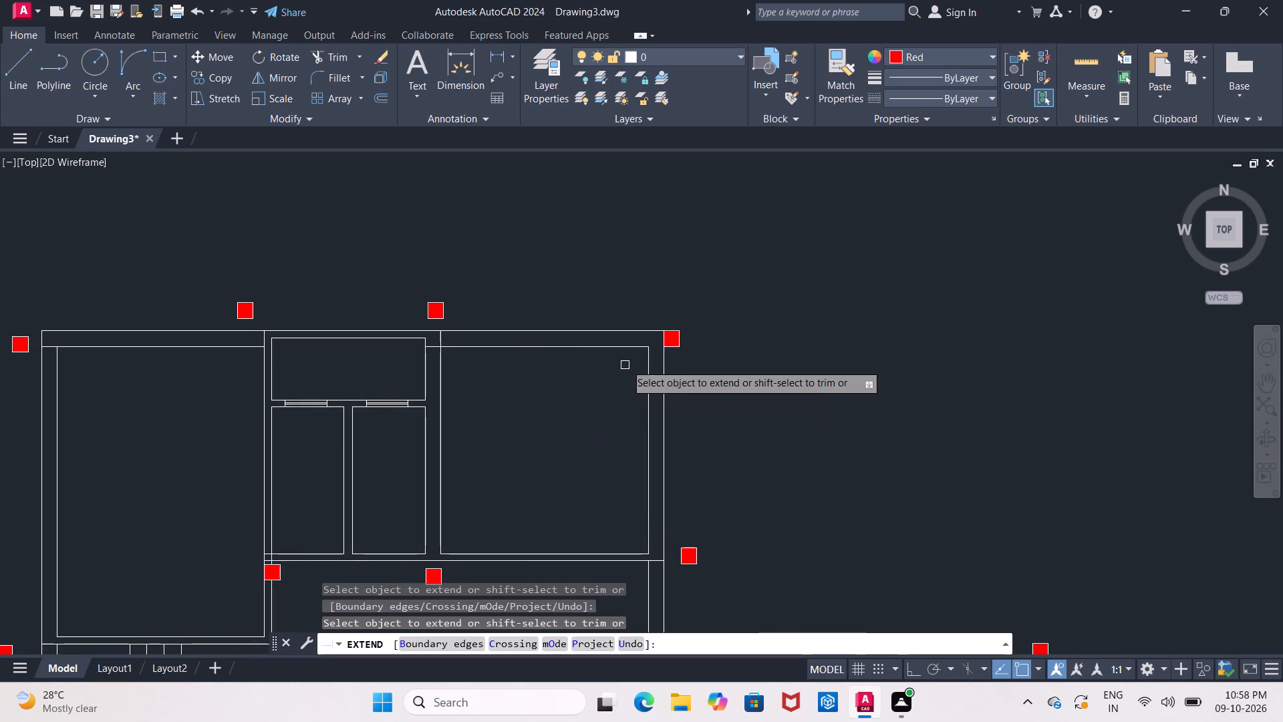
click(621, 348)
Examine the second plan's wall junctions around the hall and lower rooms for lines still needing extension.
middle_drag(617, 428, 613, 346)
scroll(616, 351, down, 2)
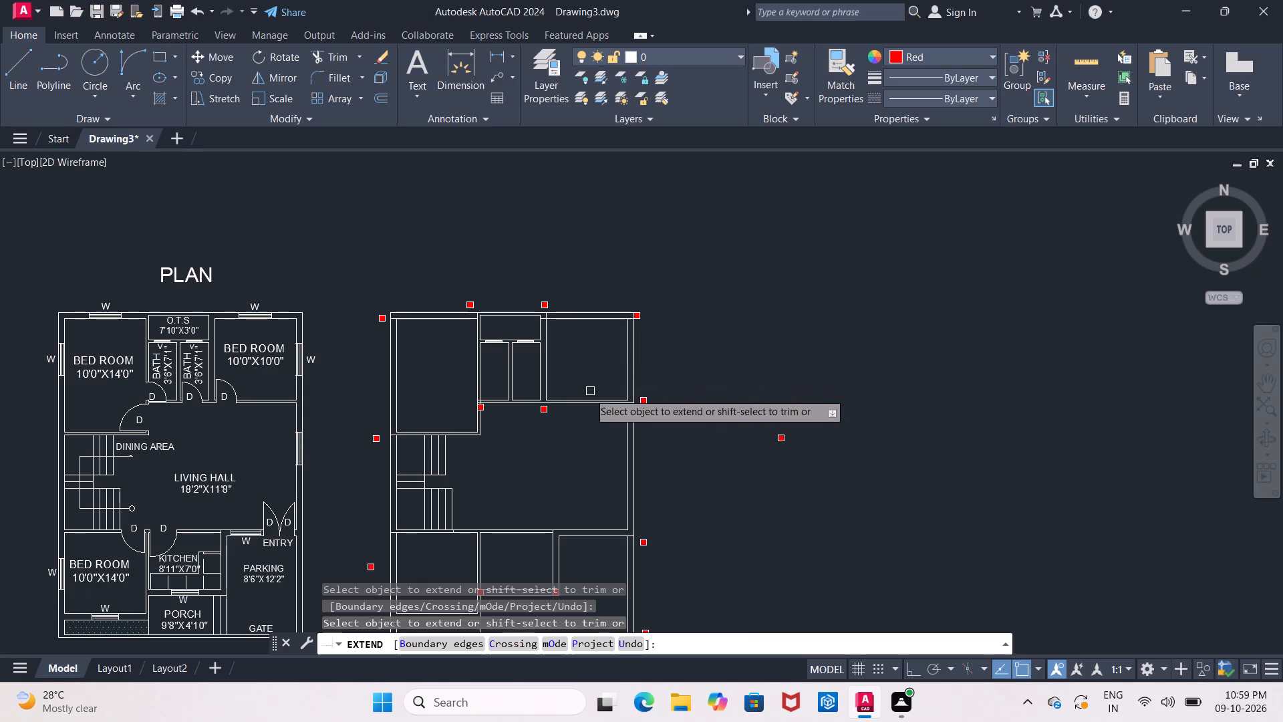
scroll(588, 391, down, 1)
middle_drag(587, 453, 599, 379)
scroll(599, 382, up, 1)
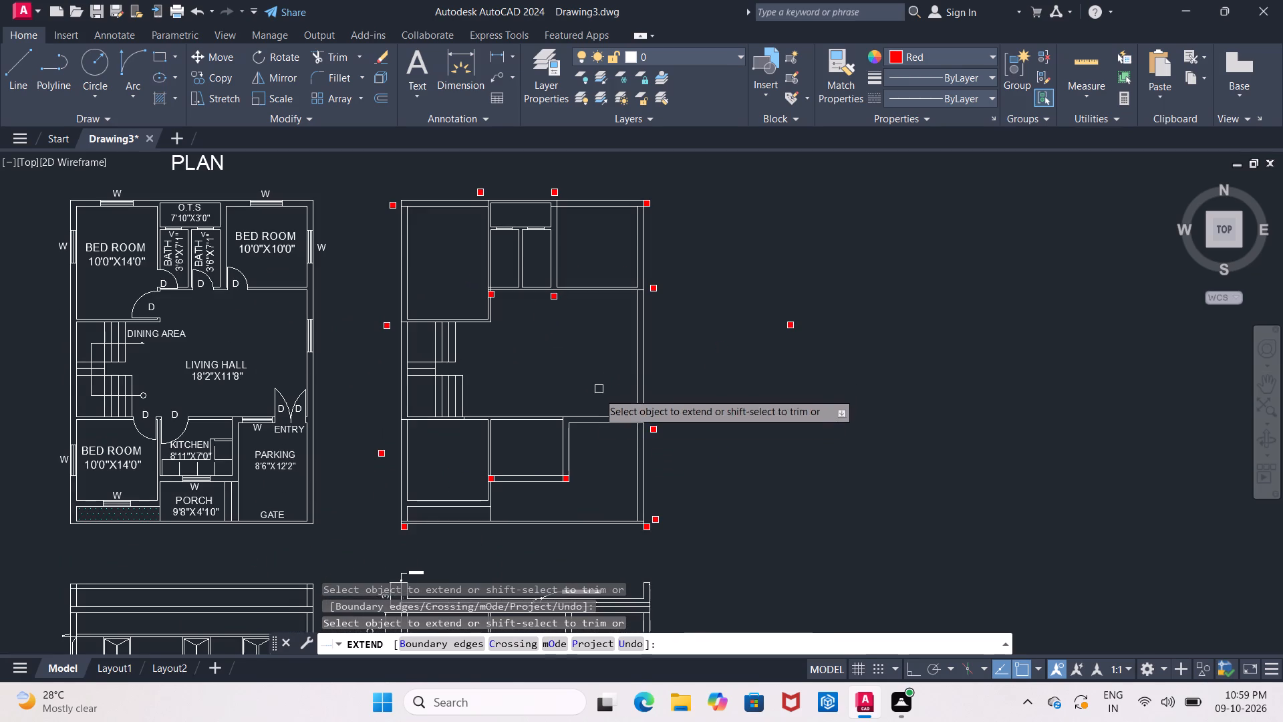
scroll(589, 392, up, 1)
middle_drag(589, 391, 595, 335)
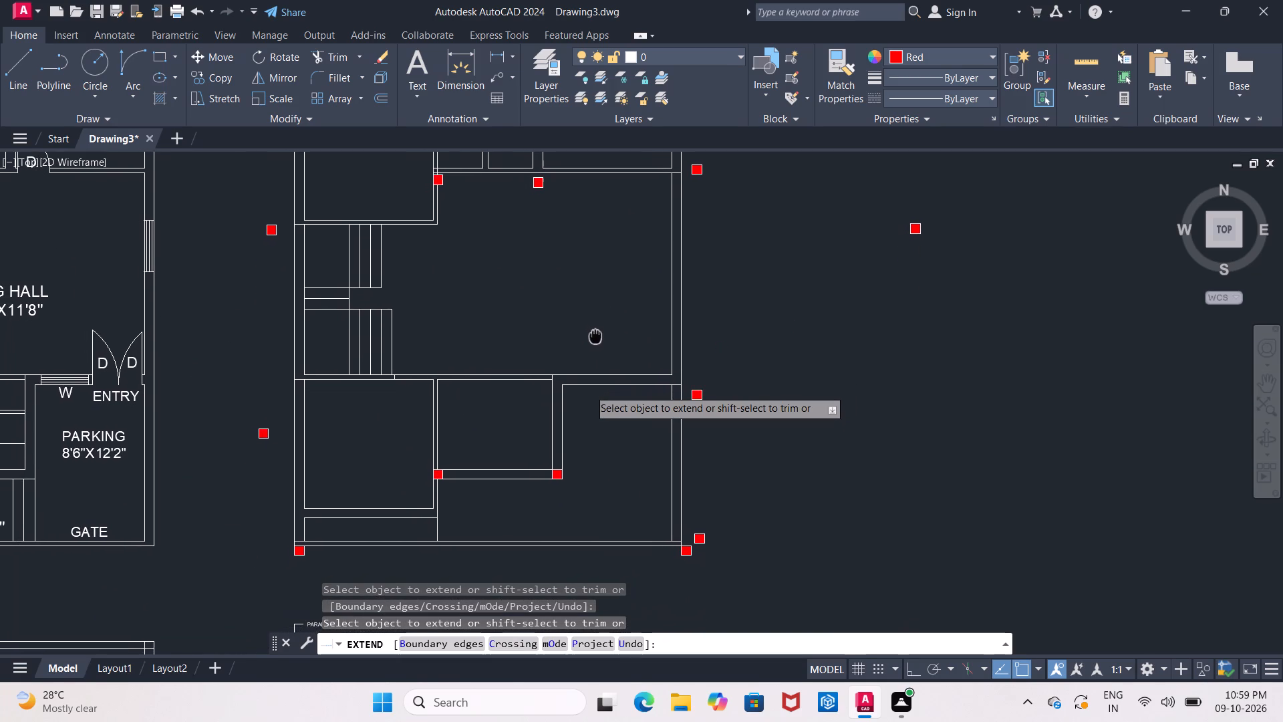
middle_drag(595, 335, 606, 344)
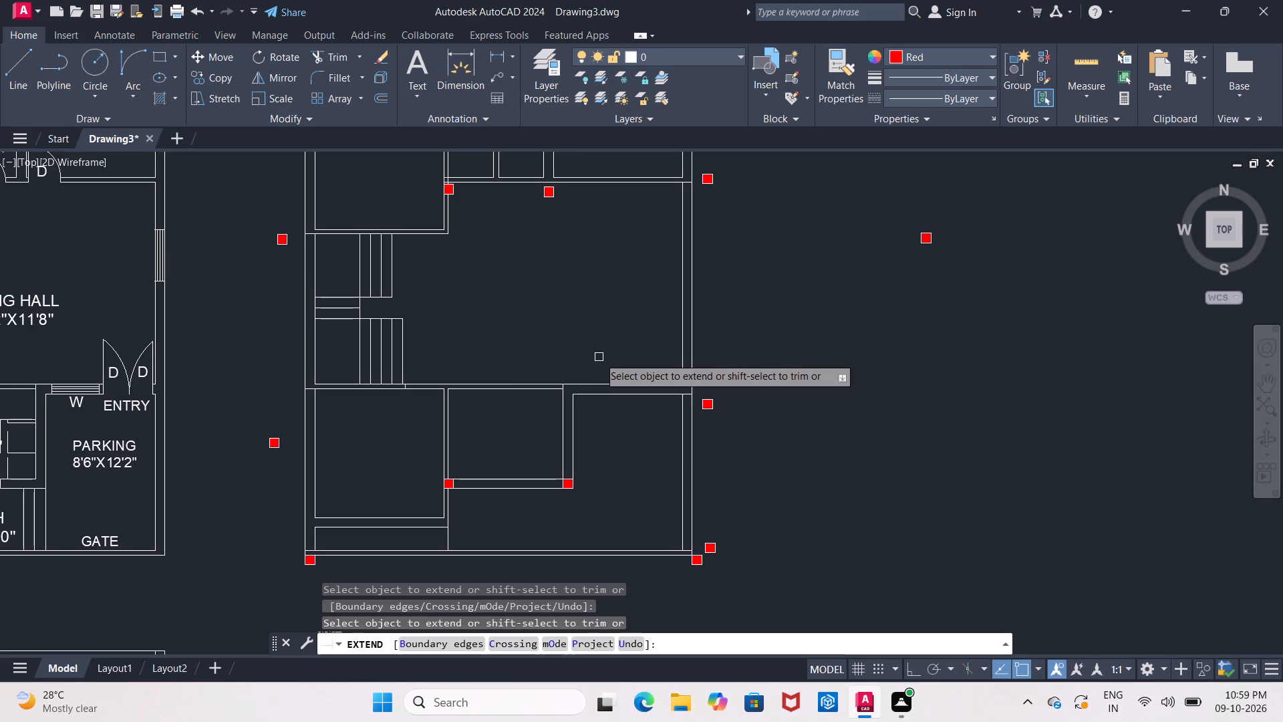
scroll(453, 376, up, 2)
middle_drag(453, 372, 443, 295)
scroll(443, 295, down, 2)
middle_drag(443, 295, 418, 315)
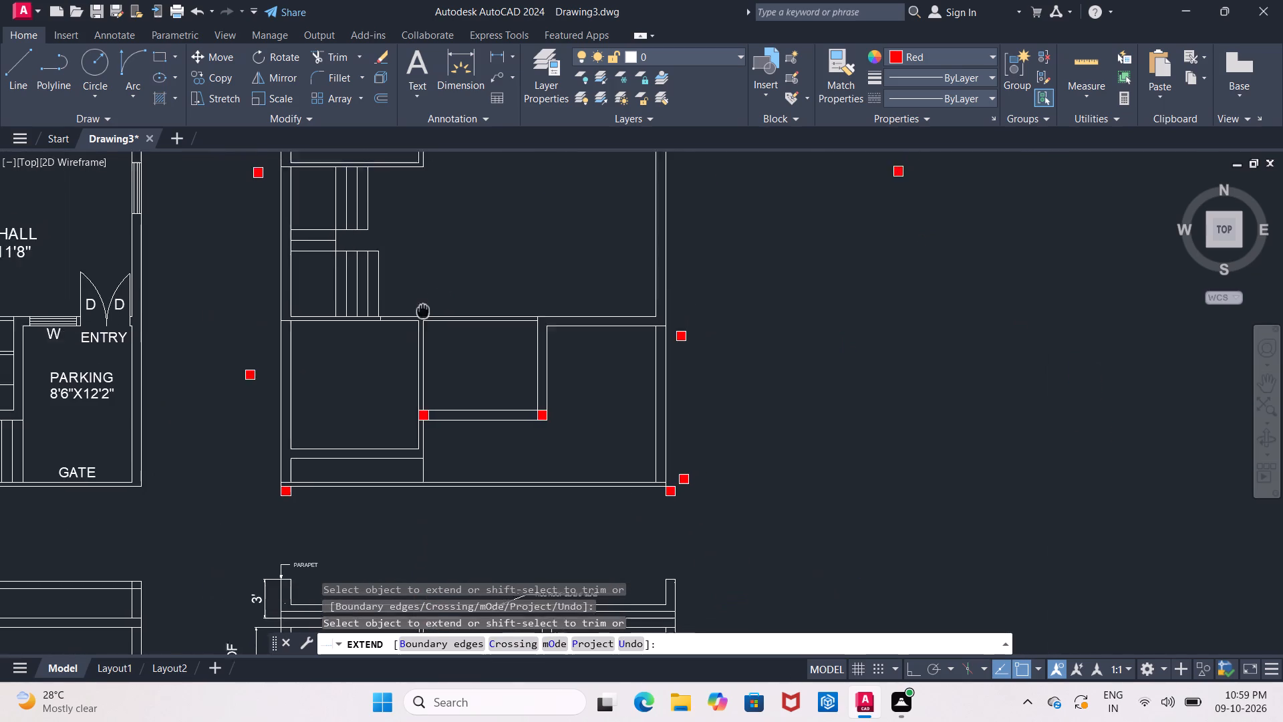
middle_drag(418, 315, 384, 356)
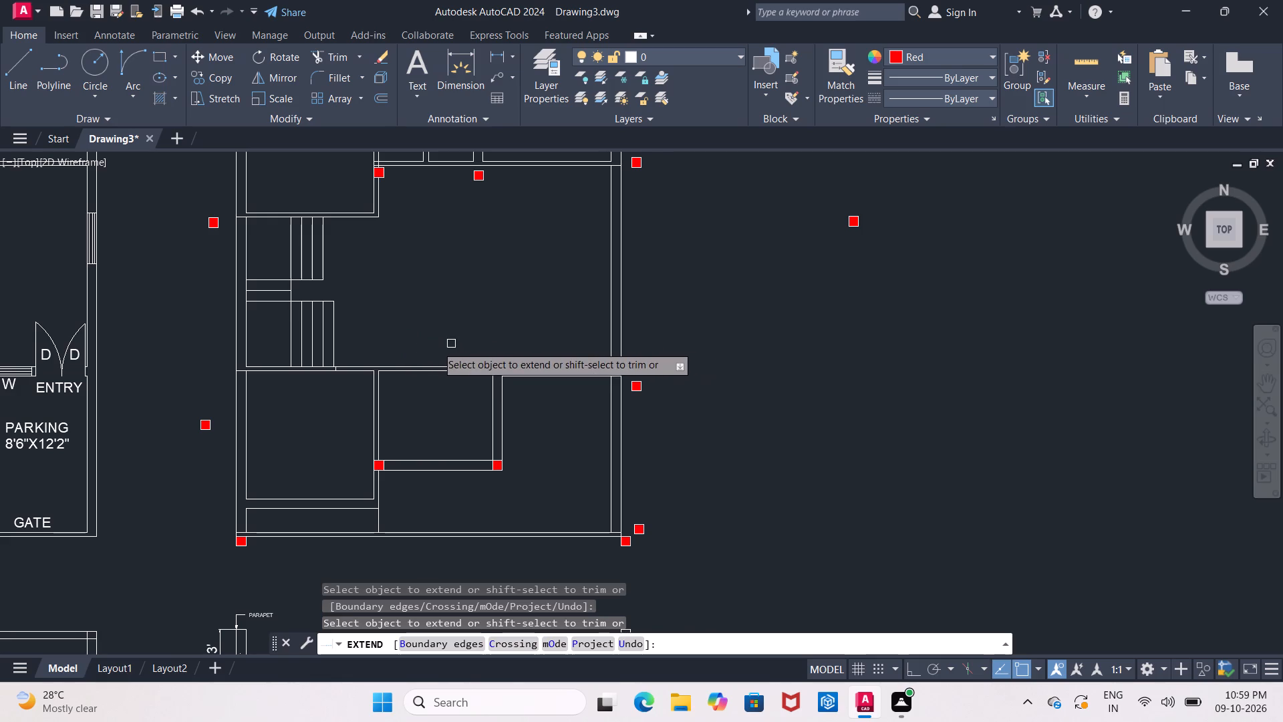
Extend both lines of the wall between the lower-left and lower-middle rooms up to the hall's bottom wall line.
scroll(389, 351, up, 3)
middle_drag(409, 337, 537, 250)
key(Escape)
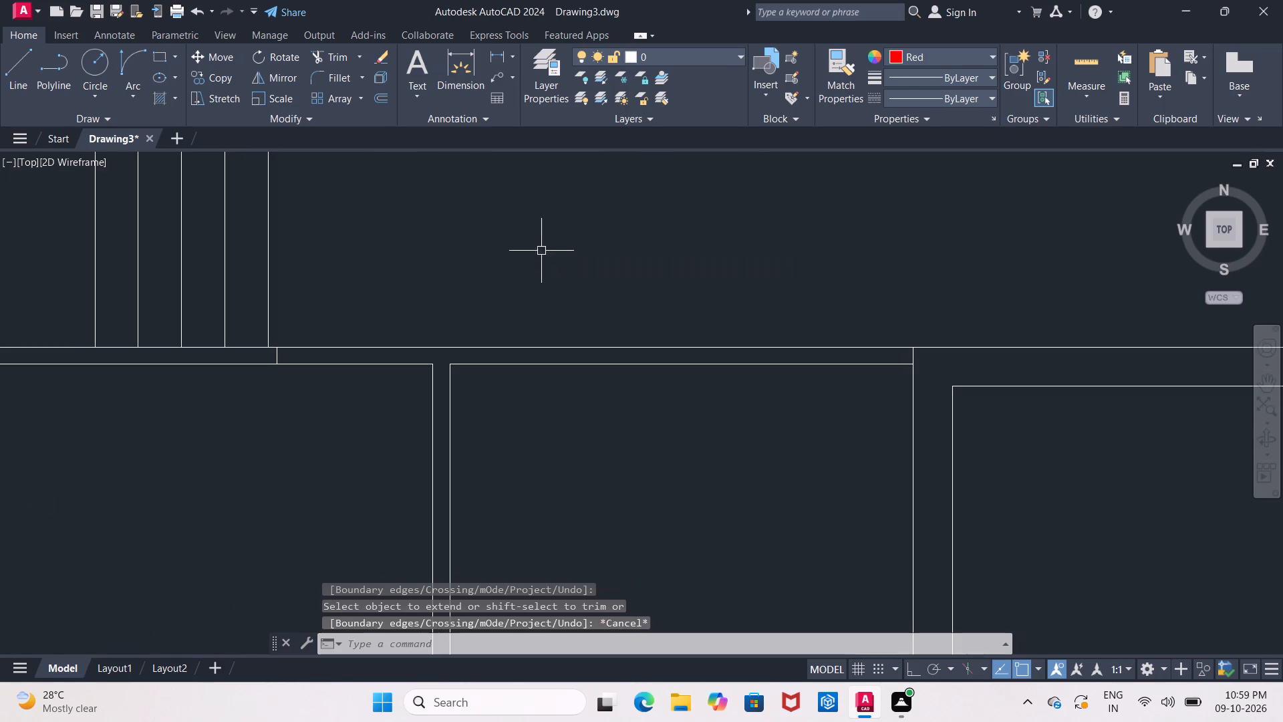
key(e)
key(x)
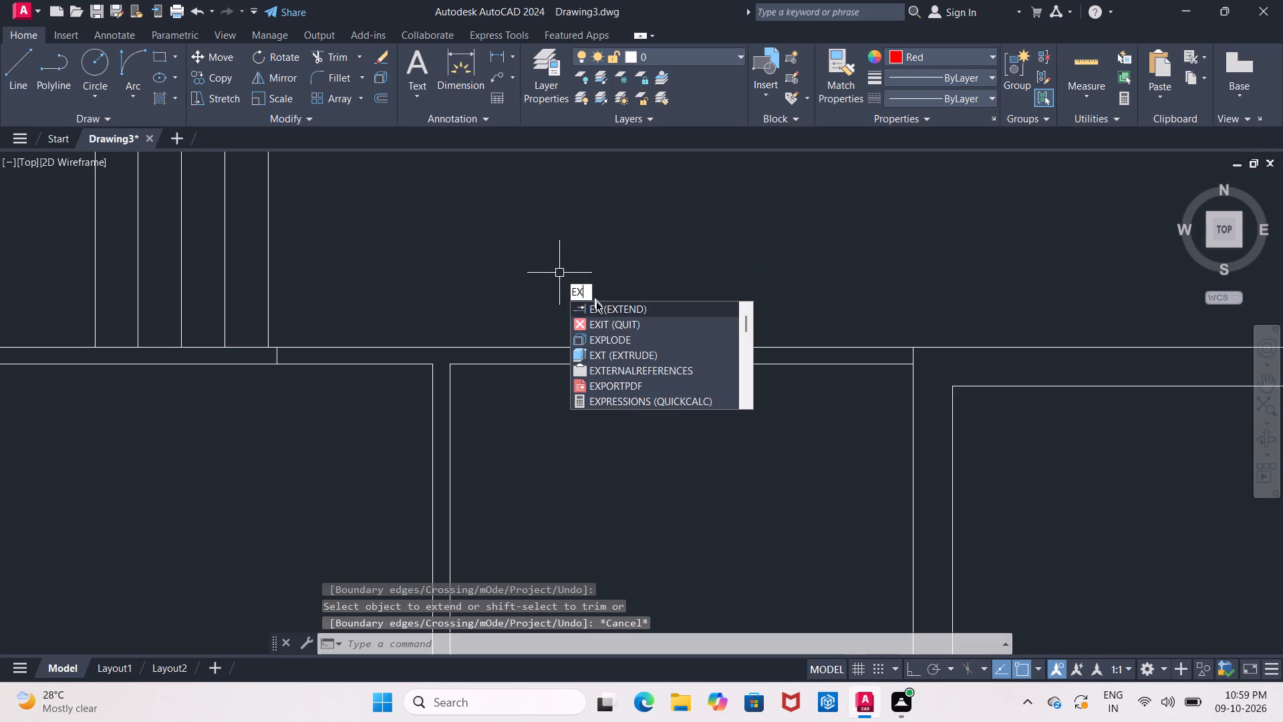
click(597, 313)
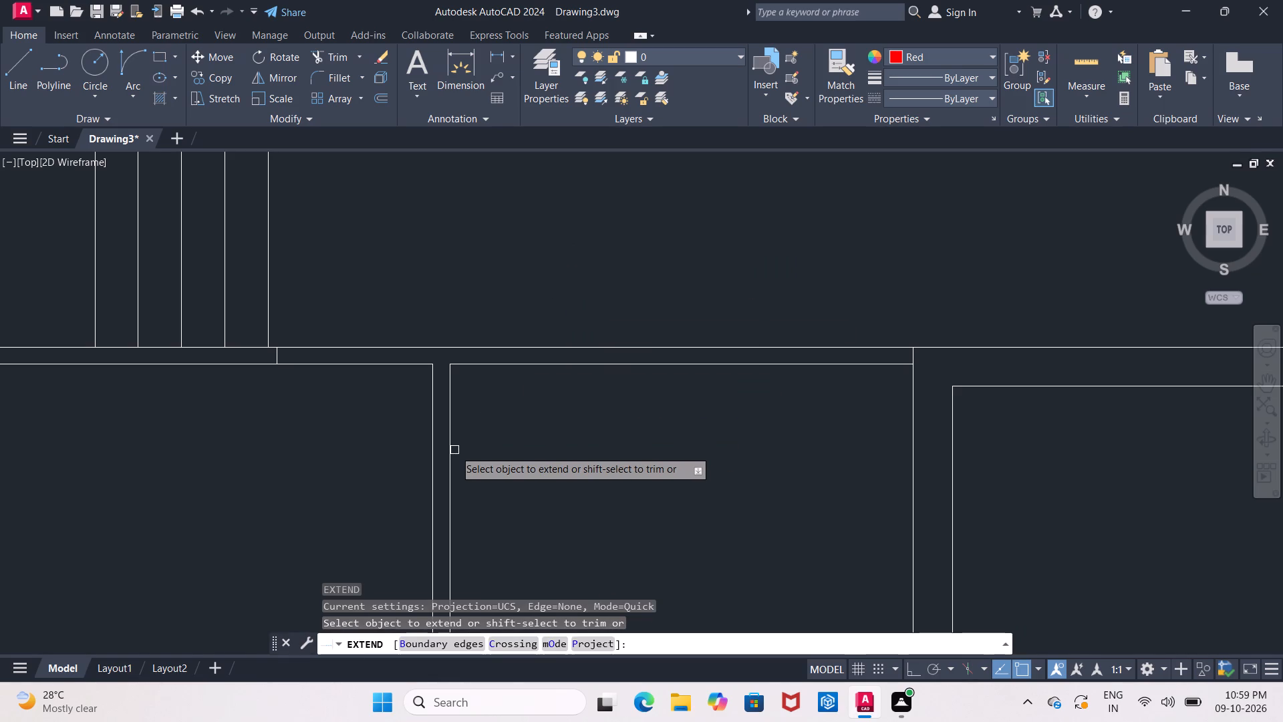
click(452, 451)
click(433, 439)
Extend the outer line of the lower-middle room's right wall up to the hall's bottom wall line.
scroll(533, 444, down, 1)
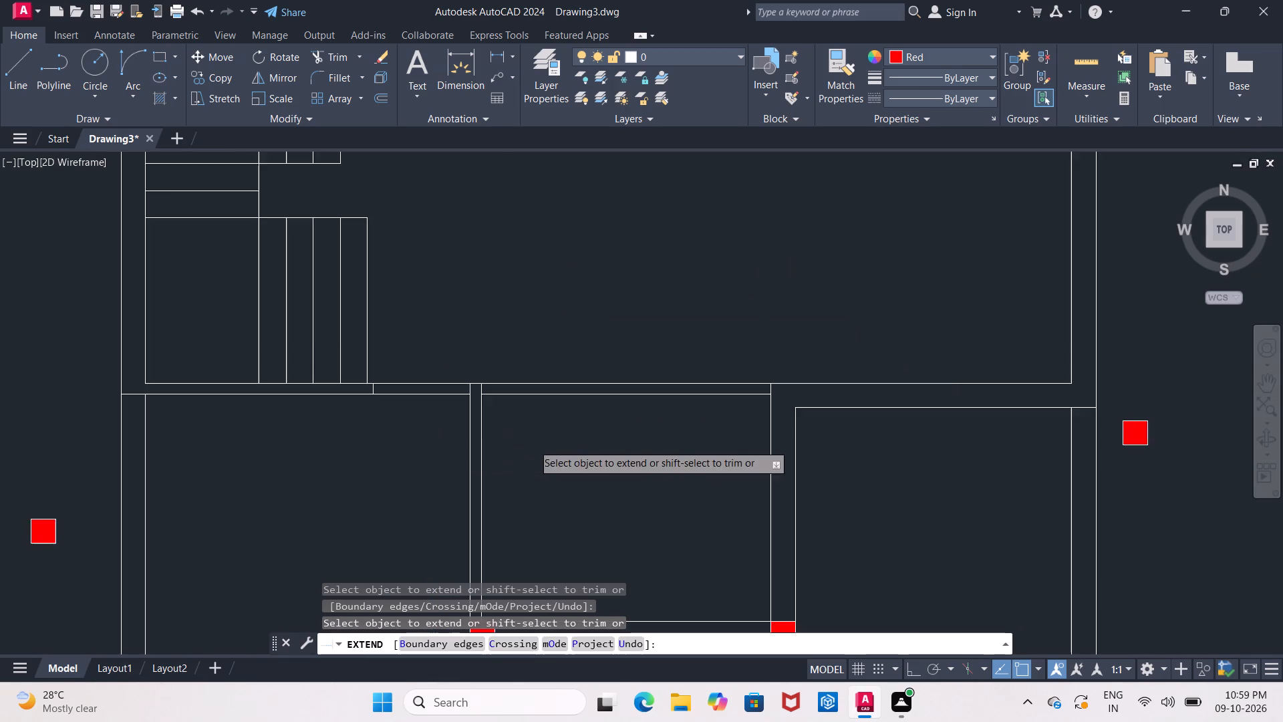
scroll(533, 444, down, 1)
middle_drag(533, 444, 468, 422)
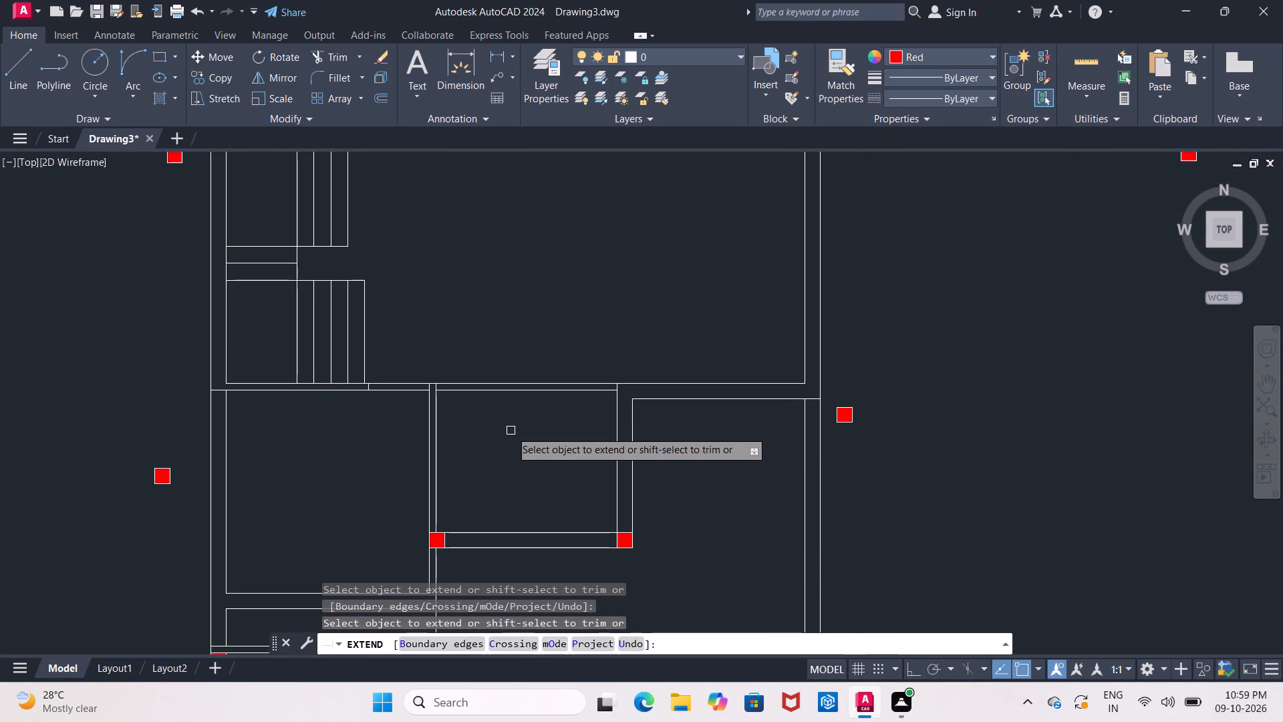
middle_drag(511, 431, 462, 429)
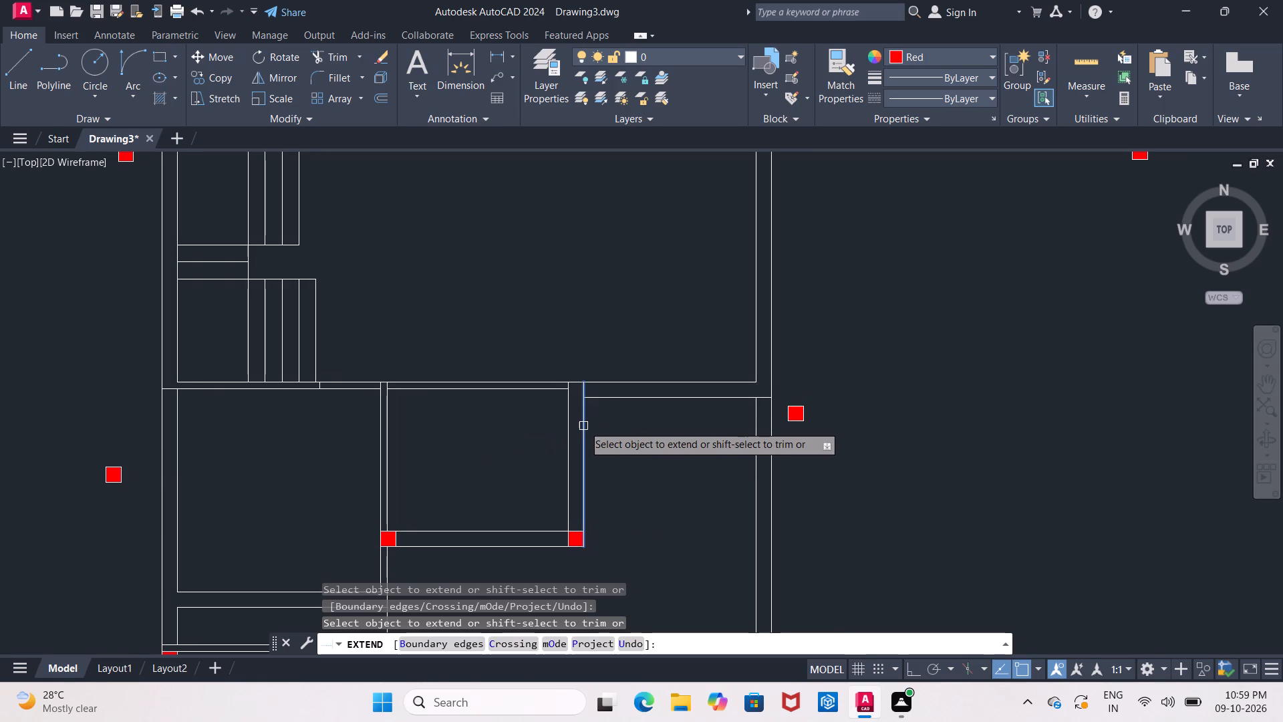
click(583, 425)
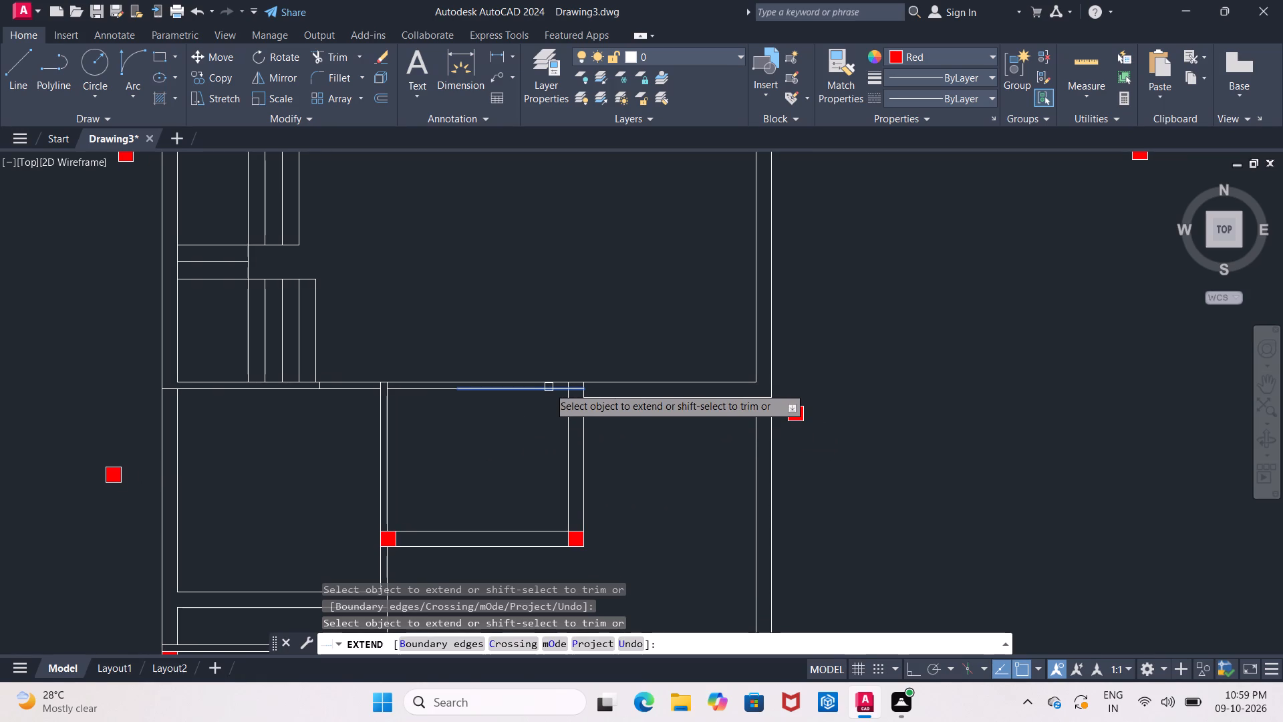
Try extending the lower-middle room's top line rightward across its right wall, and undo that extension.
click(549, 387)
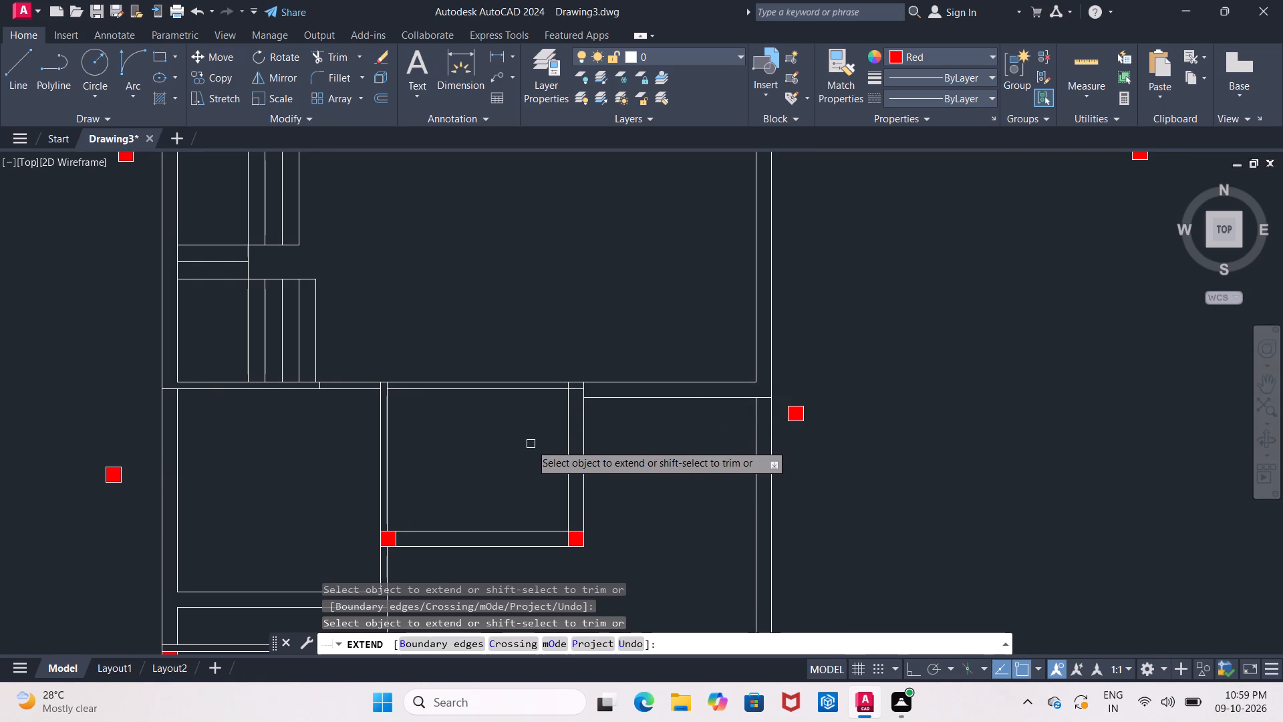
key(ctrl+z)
Extend the lower-right room's top line leftward across the wall to the lower-middle room's inner right line.
click(603, 399)
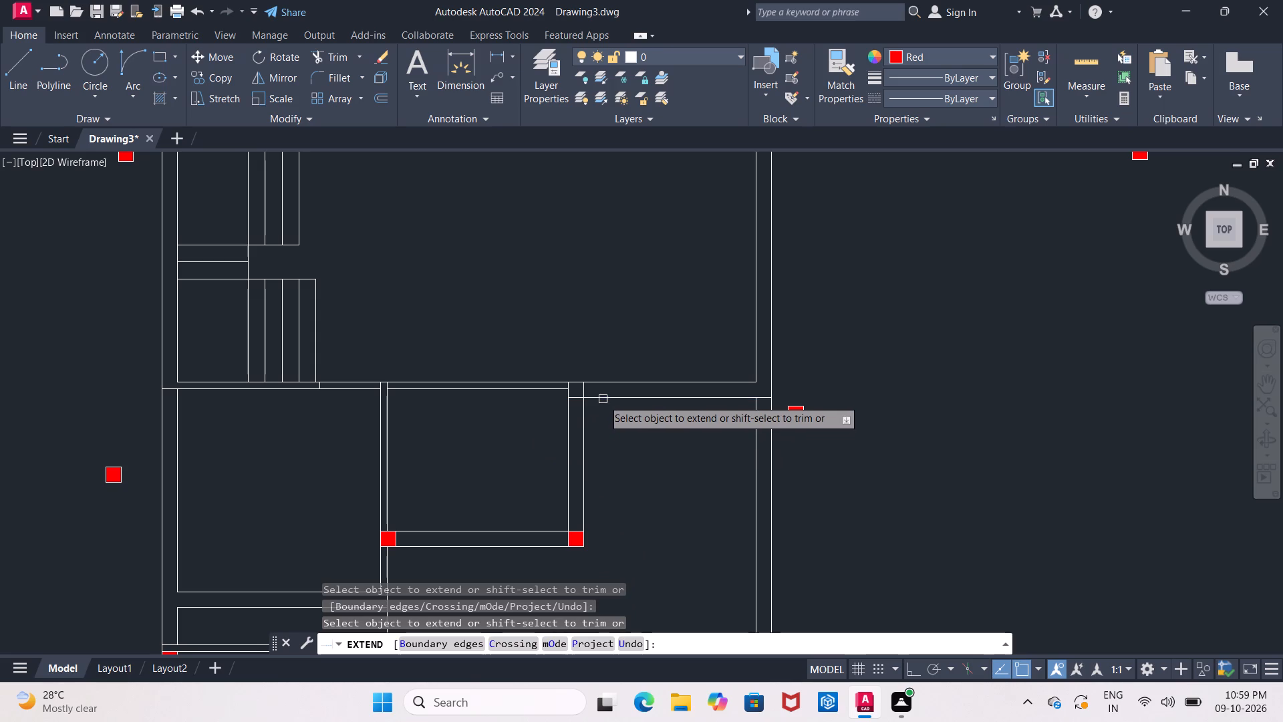
key(Escape)
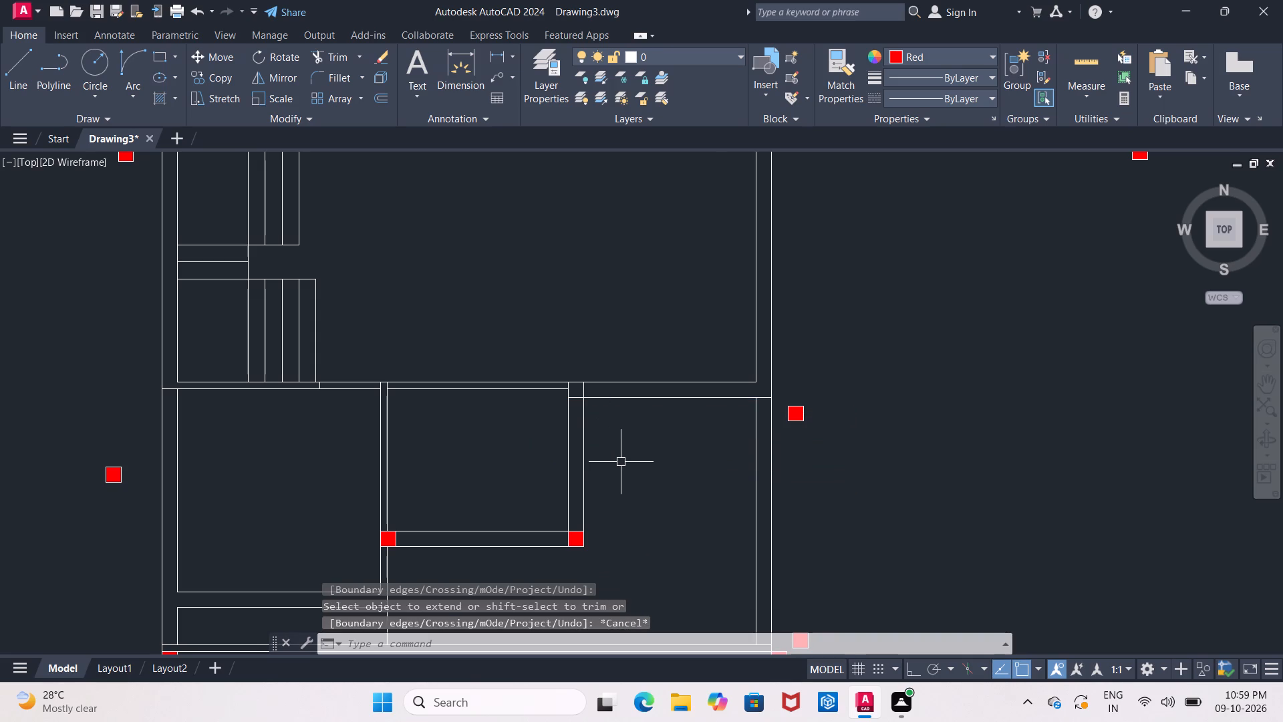
Extend the lower-middle room's top line leftward across the partition wall to join the lower-left room's top line.
scroll(622, 461, down, 1)
middle_drag(622, 461, 621, 452)
scroll(527, 432, up, 2)
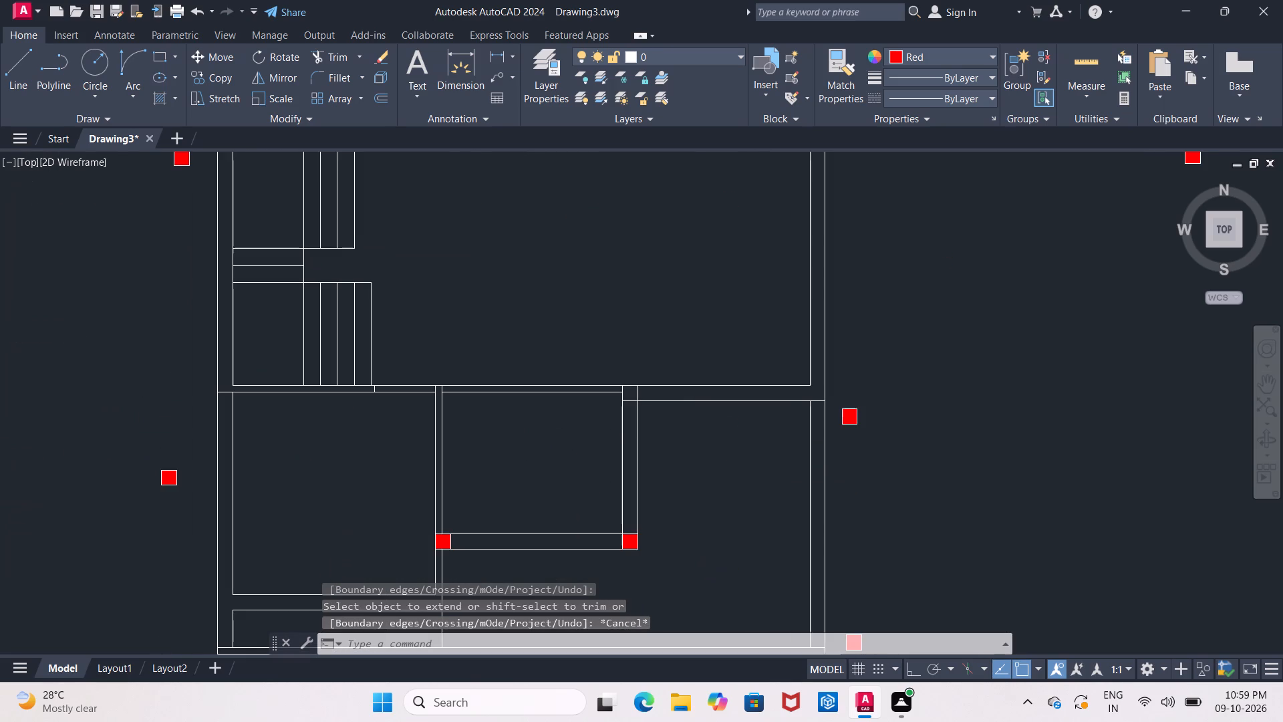
key(e)
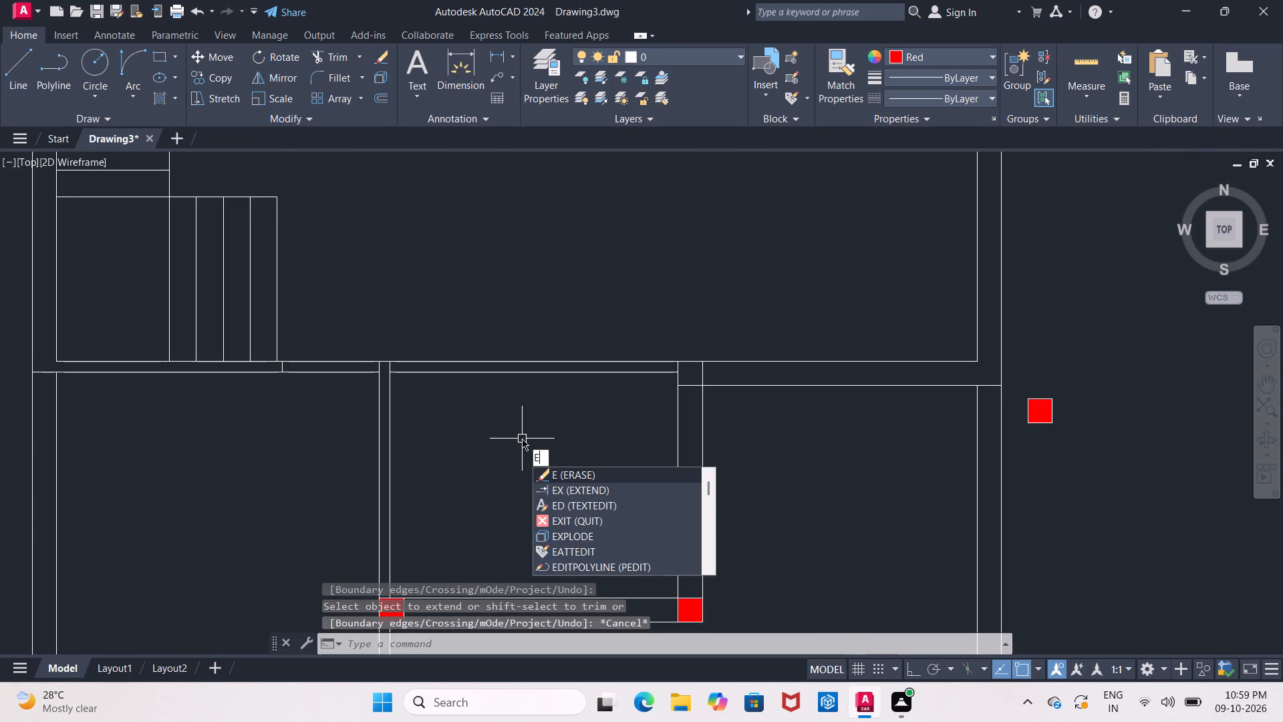
key(x)
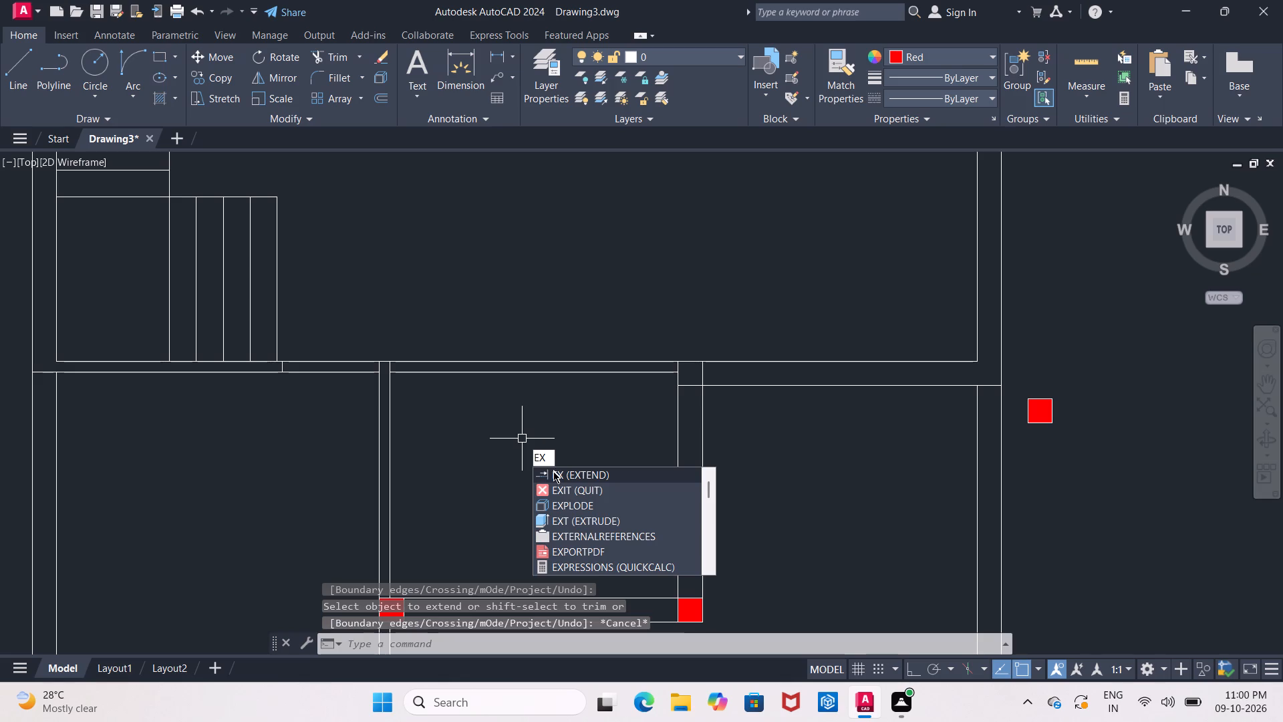
click(553, 472)
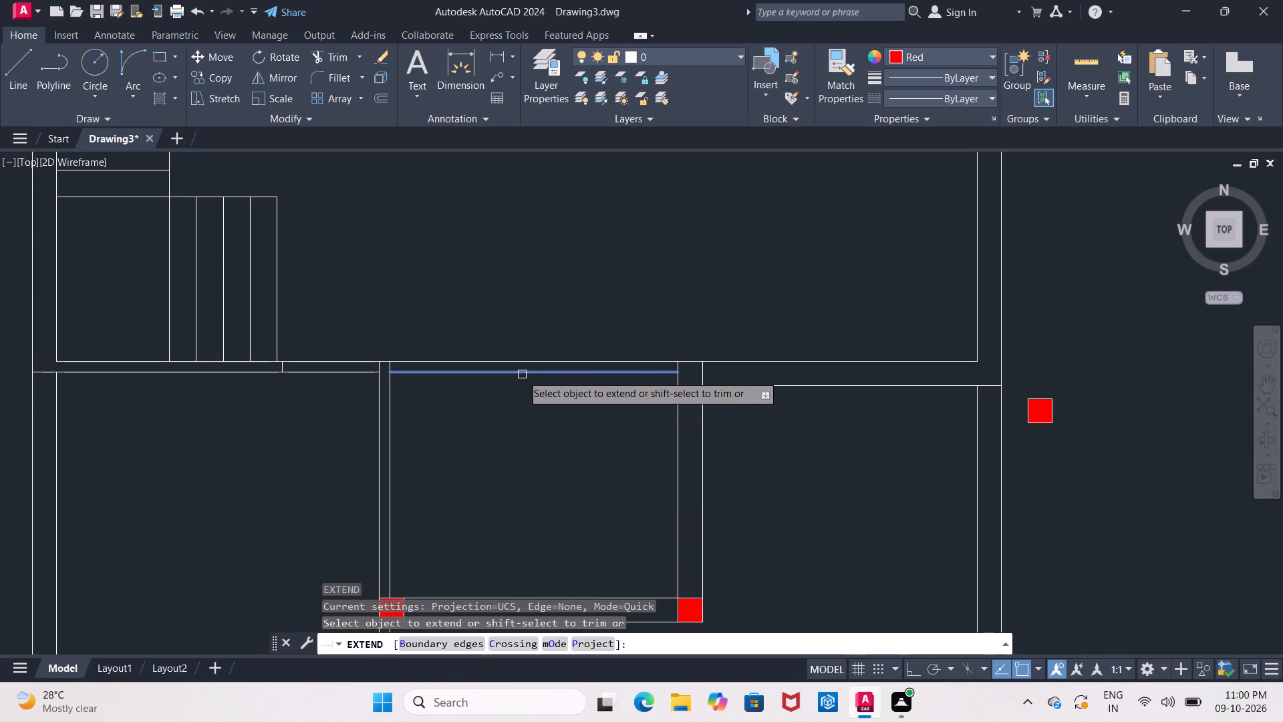
click(522, 374)
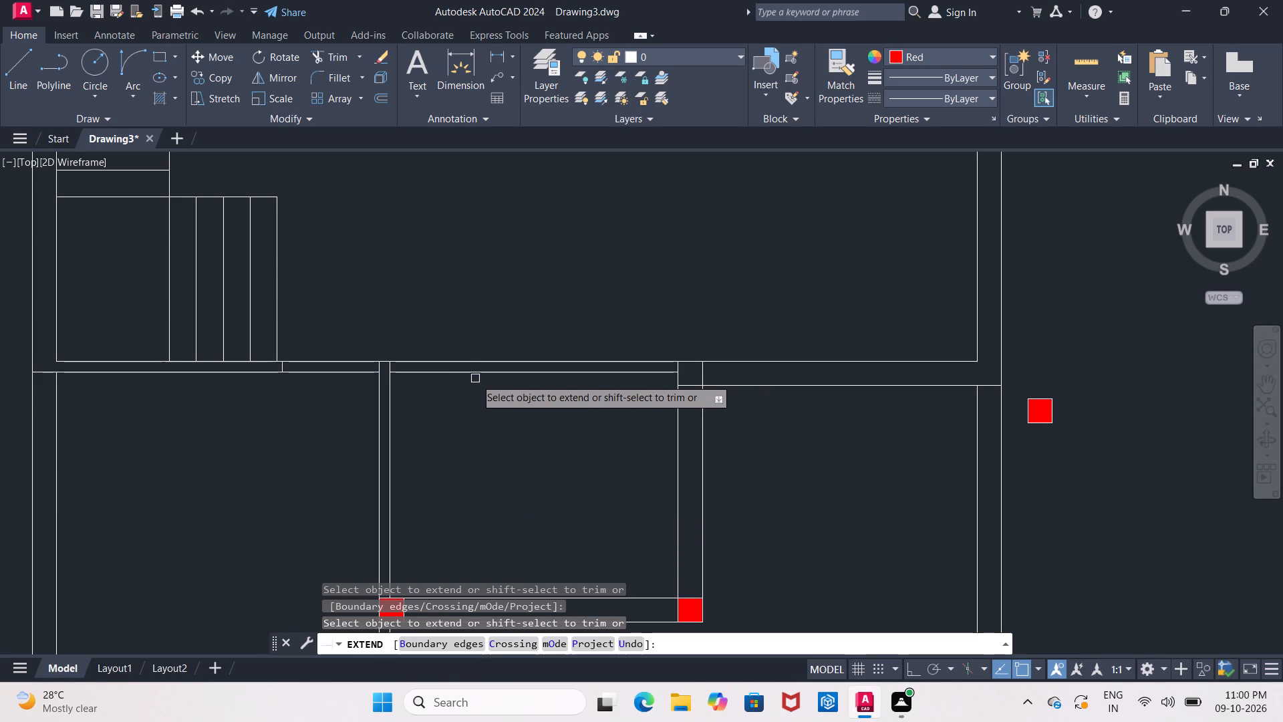
click(450, 374)
scroll(448, 423, down, 1)
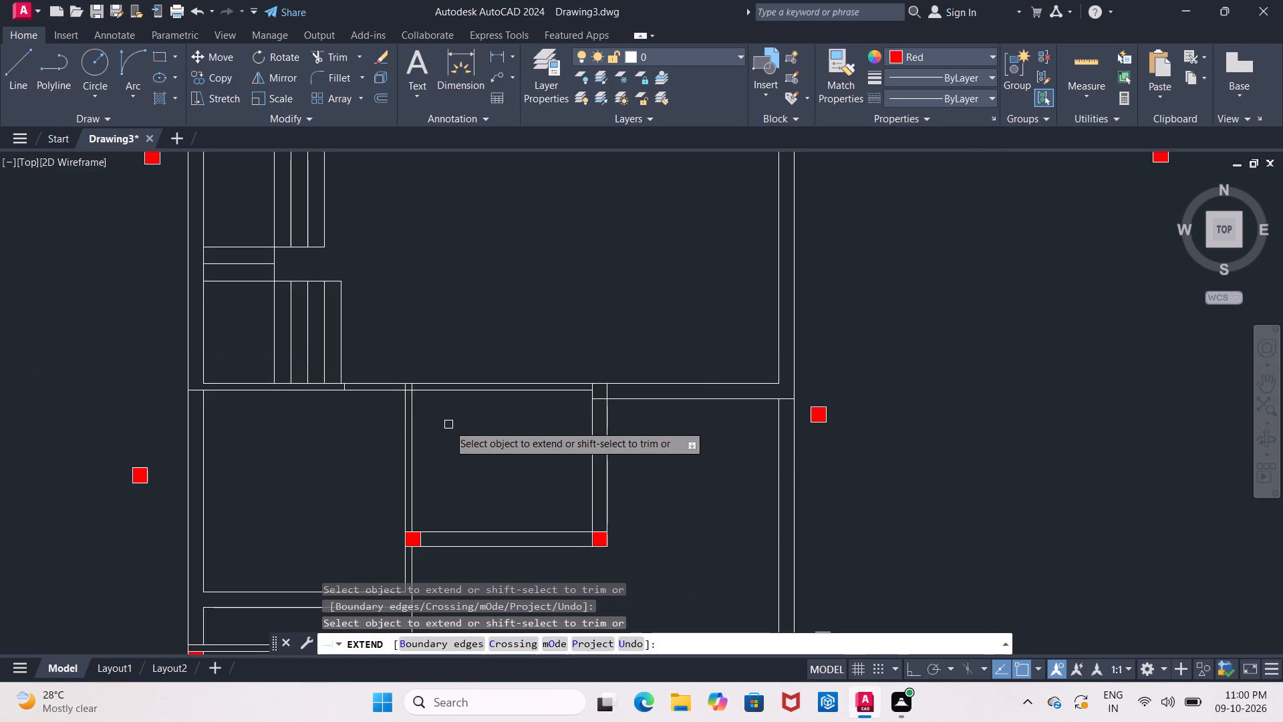
key(Escape)
Move the column beside the lower-right room by its bottom-right corner into the junction of its top wall and the outer right wall.
middle_drag(500, 439, 454, 429)
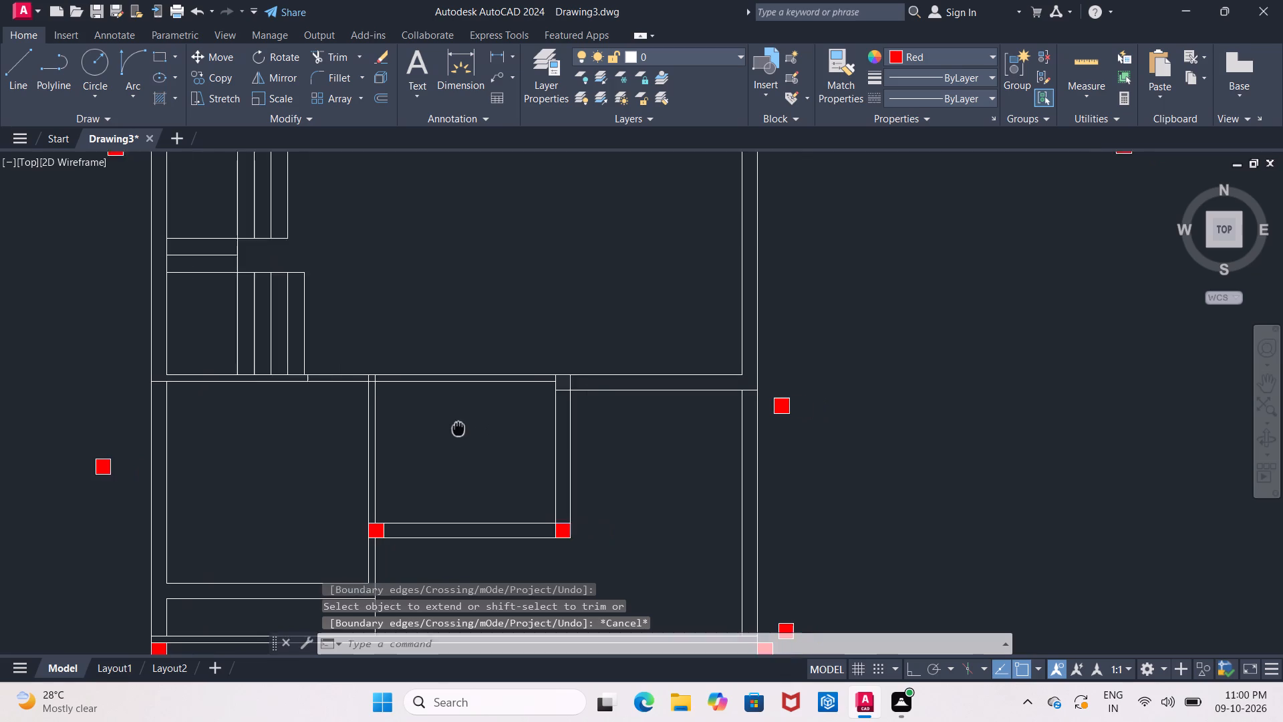
middle_drag(454, 429, 452, 429)
scroll(740, 425, up, 1)
middle_drag(692, 426, 604, 425)
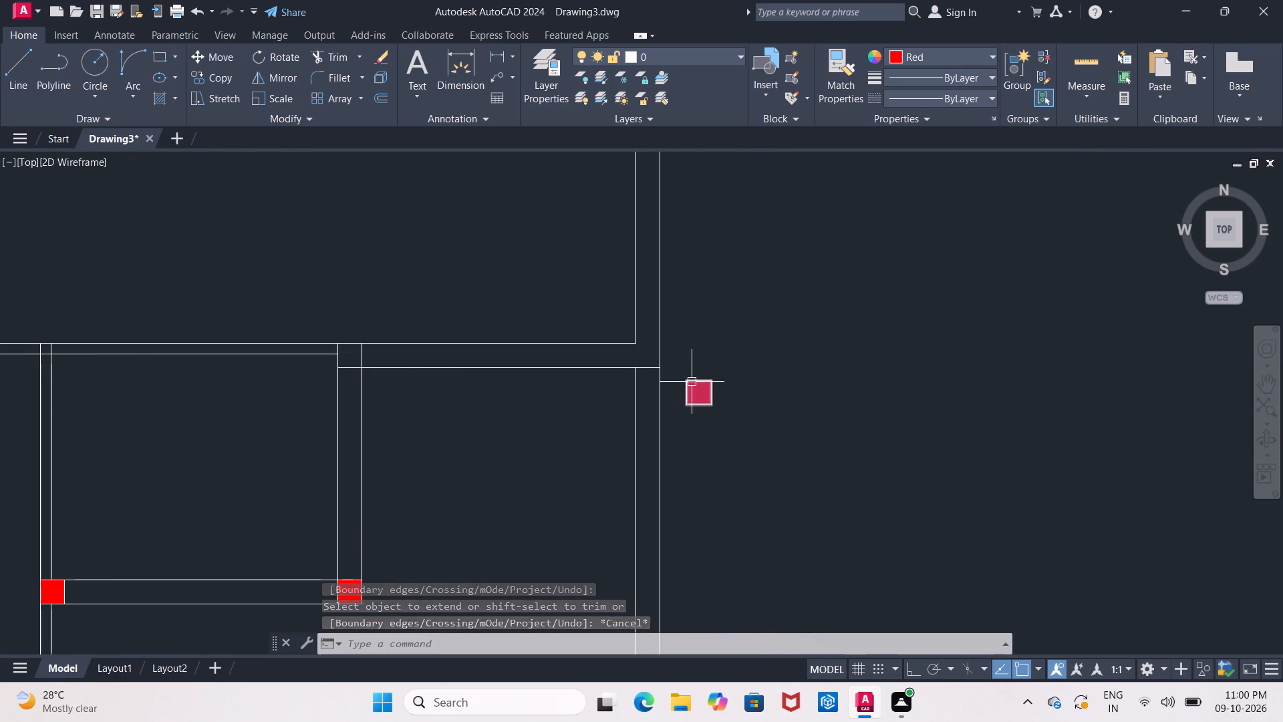
click(692, 382)
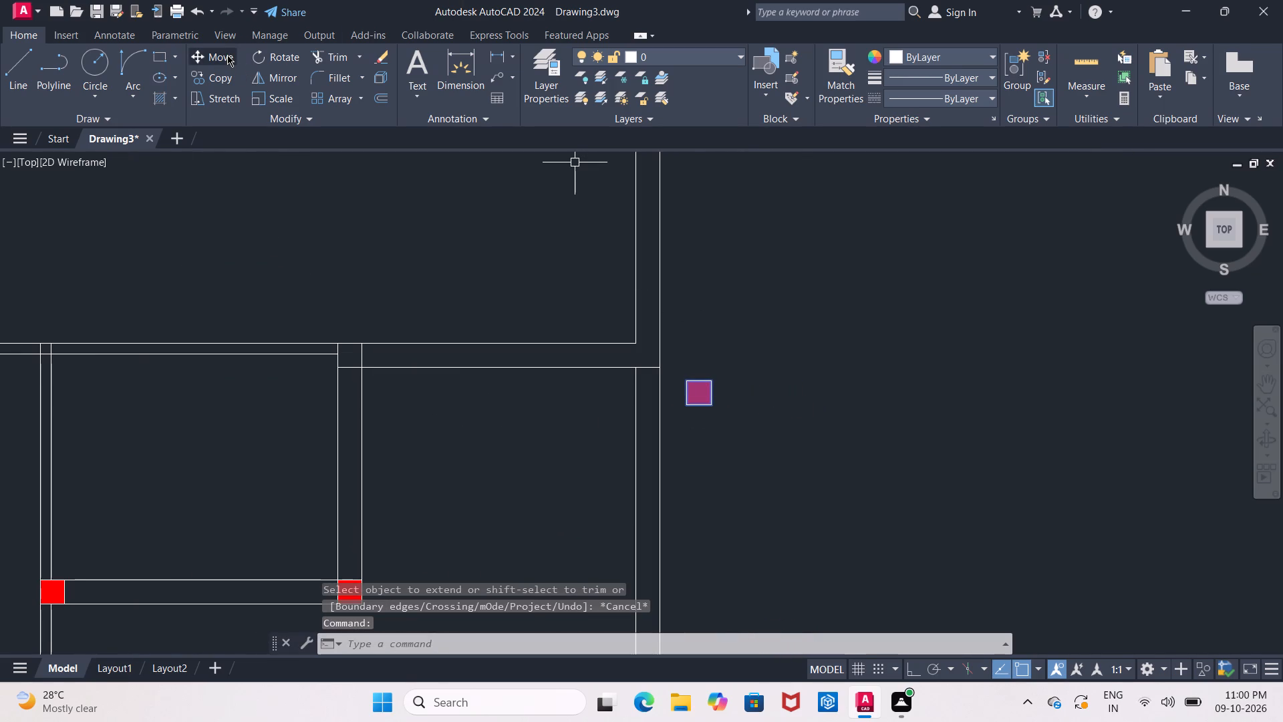
click(227, 55)
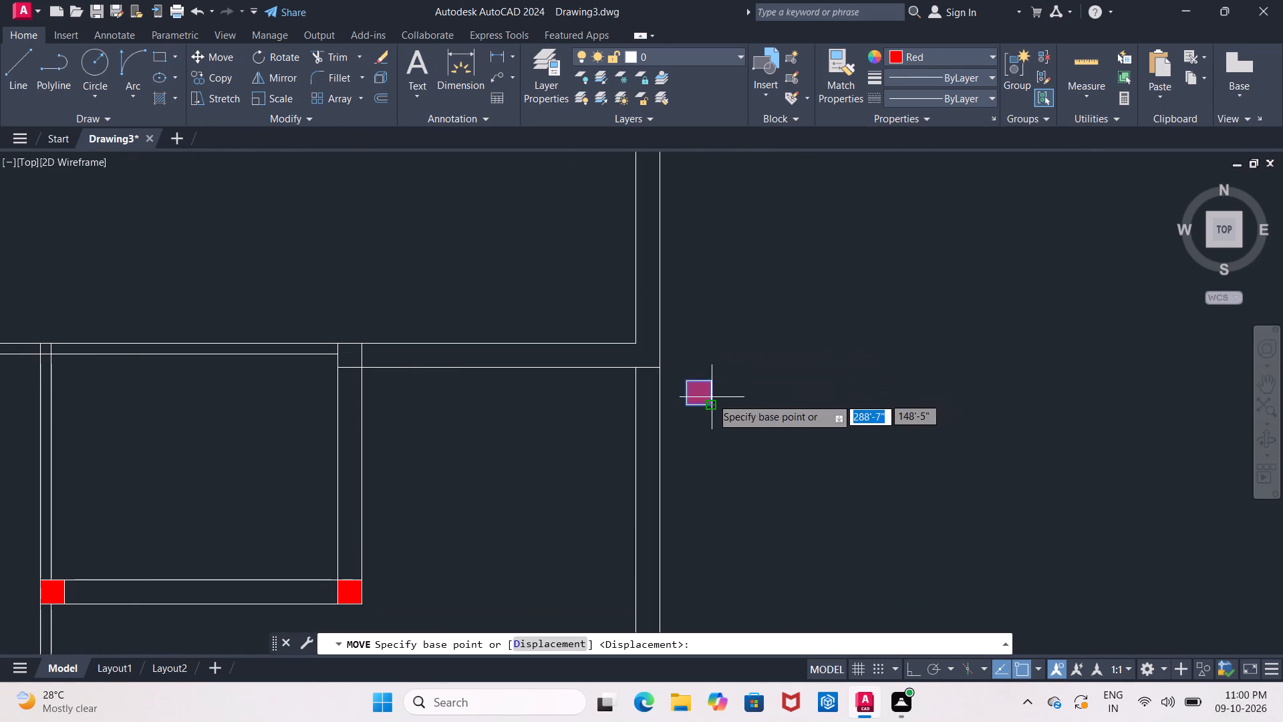
click(712, 402)
scroll(626, 348, up, 3)
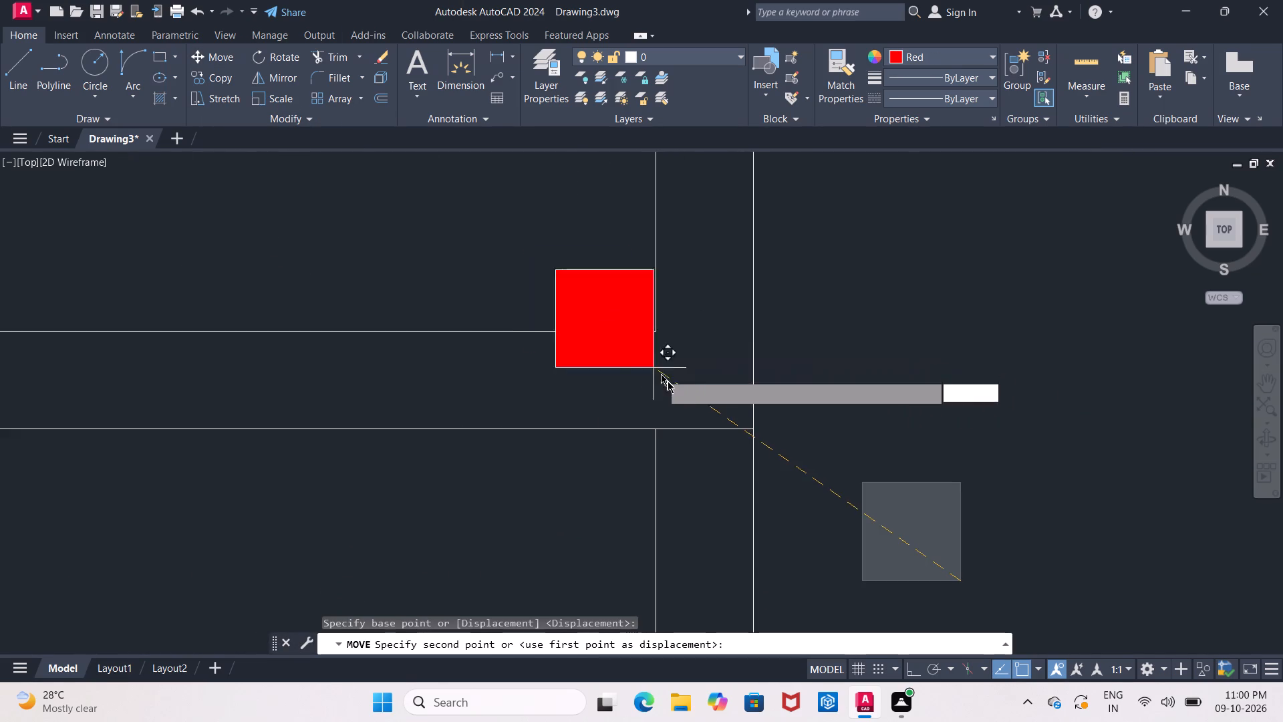
click(750, 431)
Move the column outside the right wall by its bottom-right corner into the junction of the upper-right room's bottom wall and the outer right wall.
scroll(758, 425, down, 4)
middle_drag(819, 441, 577, 551)
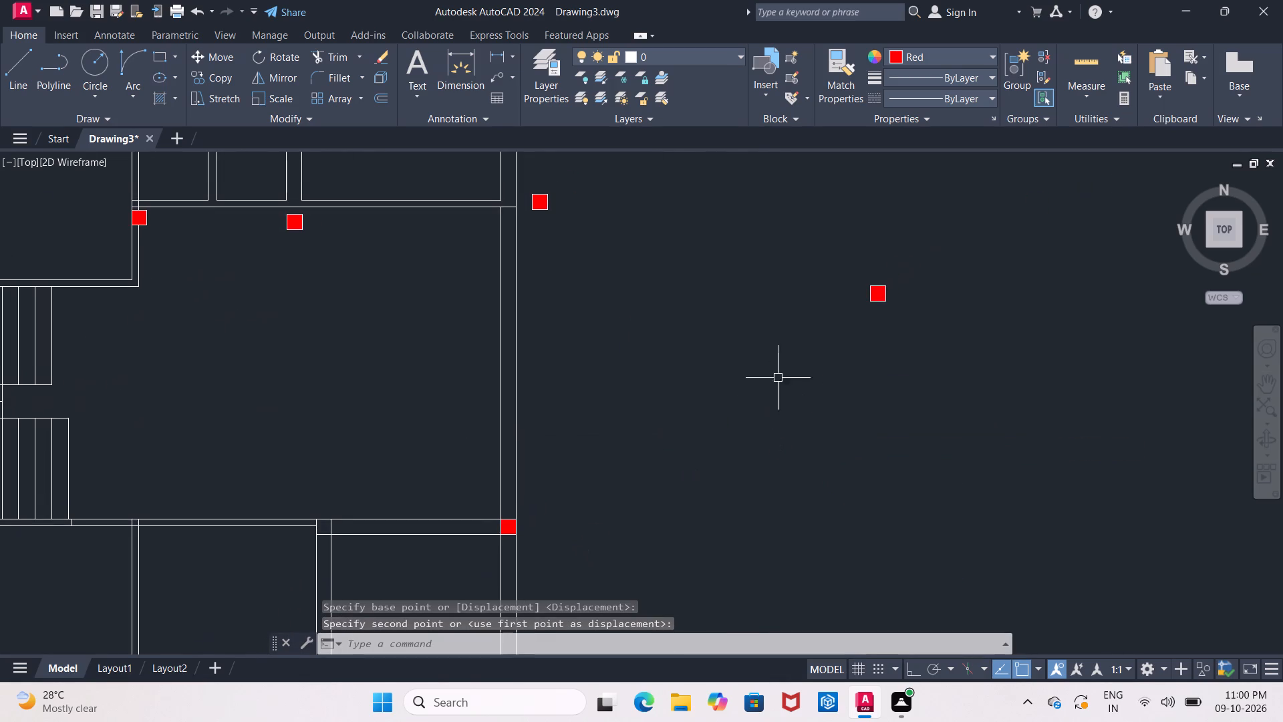
middle_drag(766, 346, 937, 412)
scroll(714, 235, up, 1)
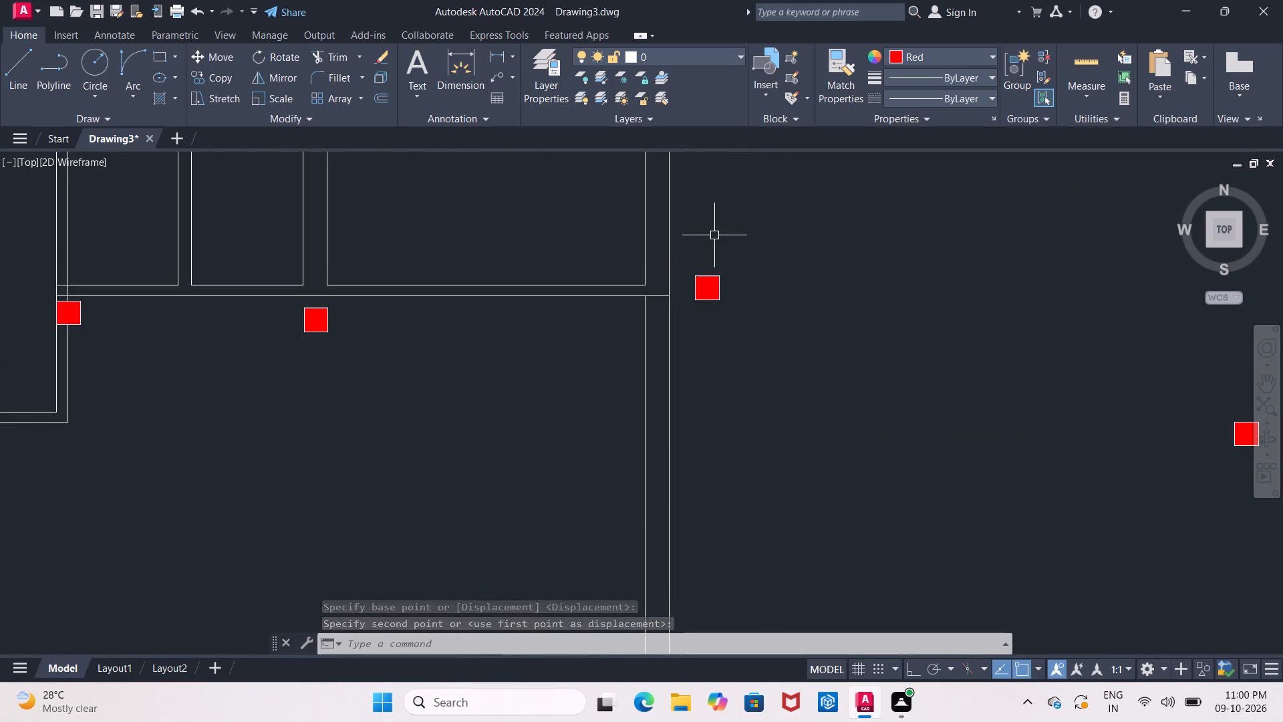
scroll(714, 235, up, 1)
middle_drag(714, 232, 680, 201)
click(665, 269)
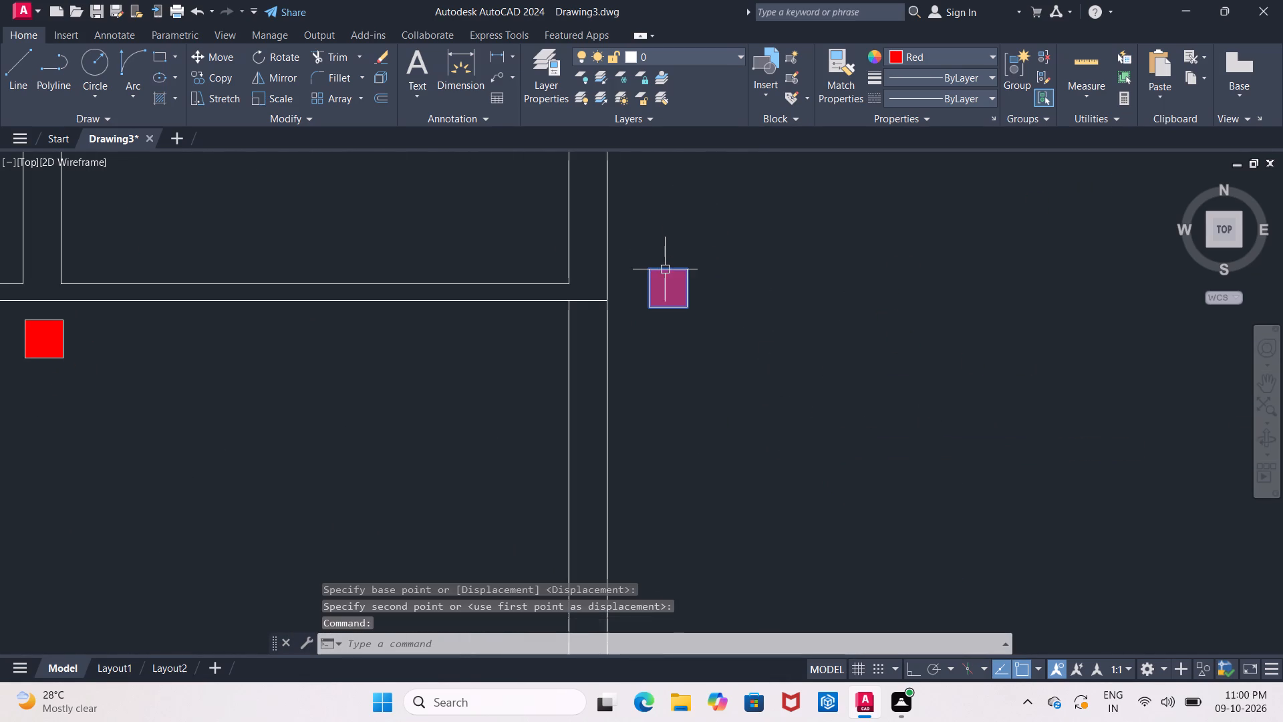
click(223, 54)
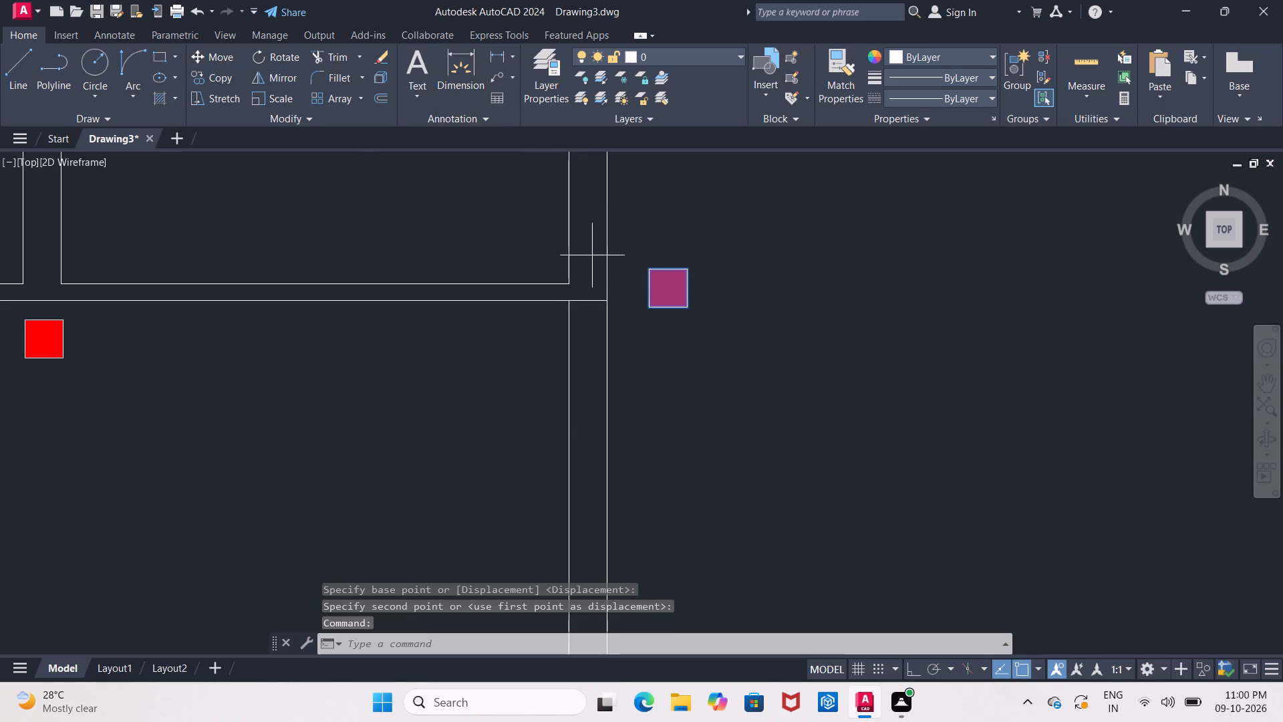
click(685, 309)
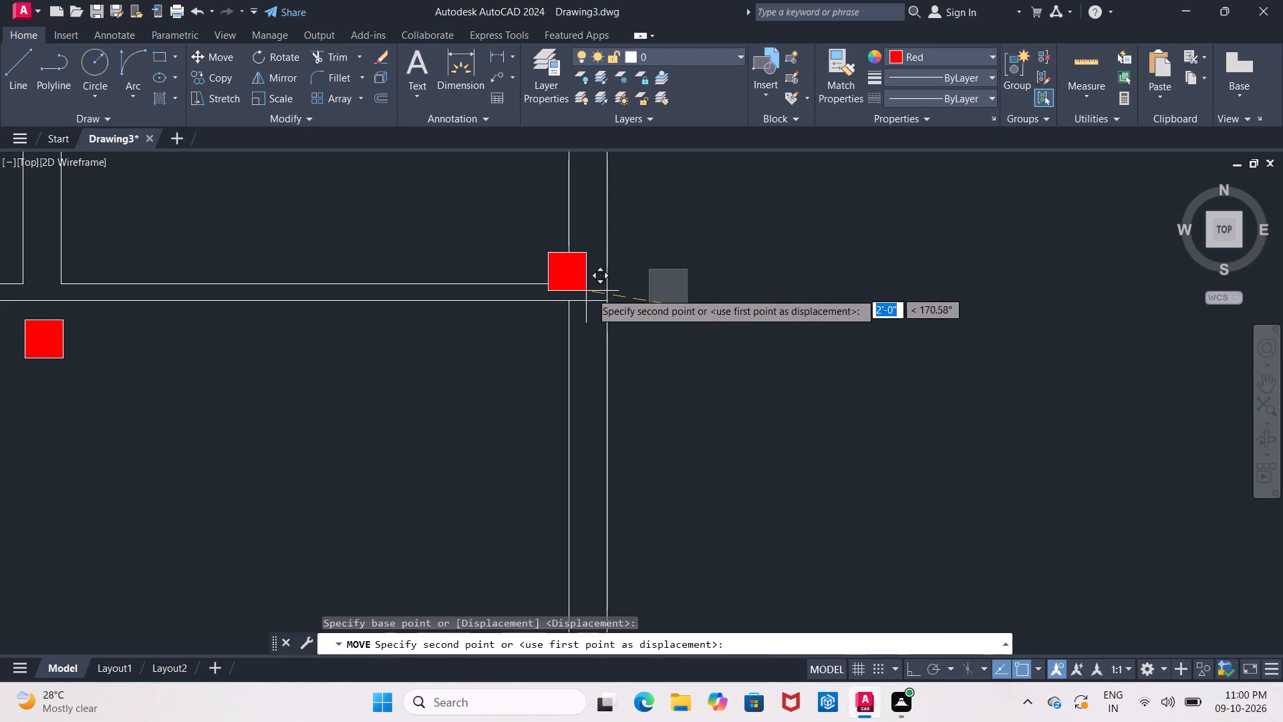
scroll(591, 292, up, 2)
click(624, 313)
Move the column at the plan's top-right corner by its bottom-right corner to sit inside the junction of the top and right walls.
scroll(624, 313, down, 3)
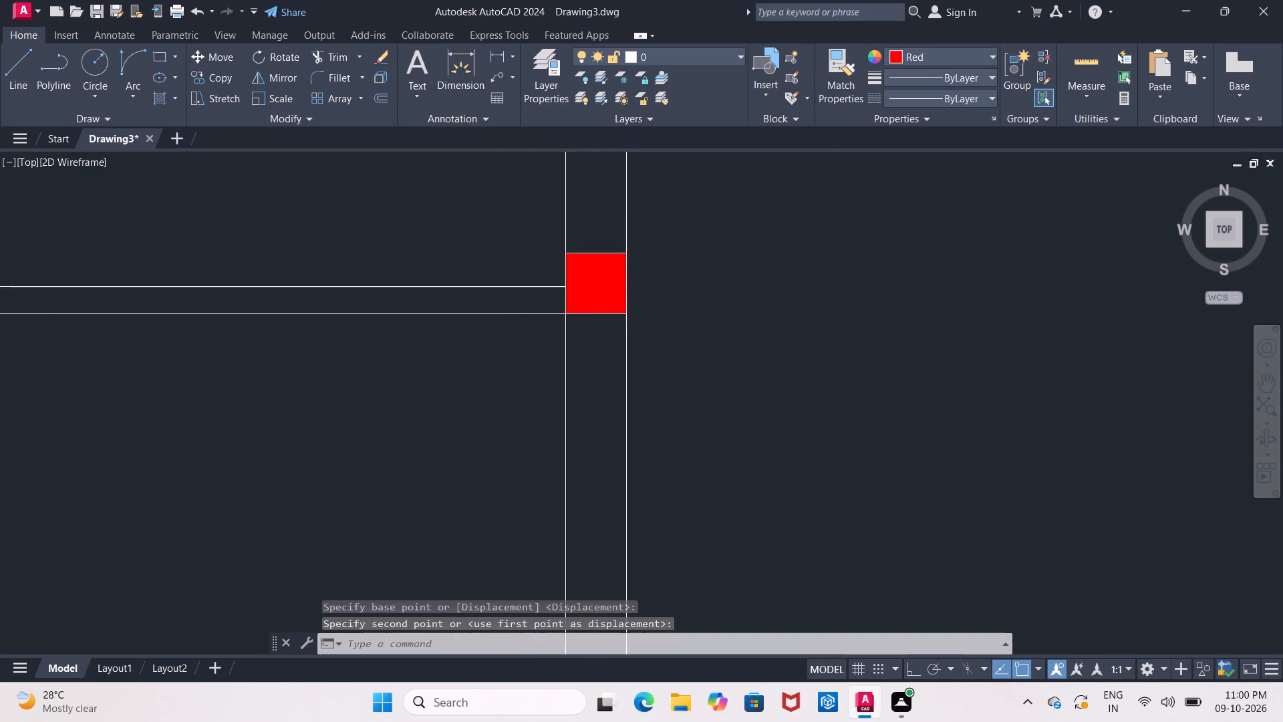
scroll(630, 260, down, 2)
middle_drag(610, 217, 589, 363)
scroll(623, 304, up, 2)
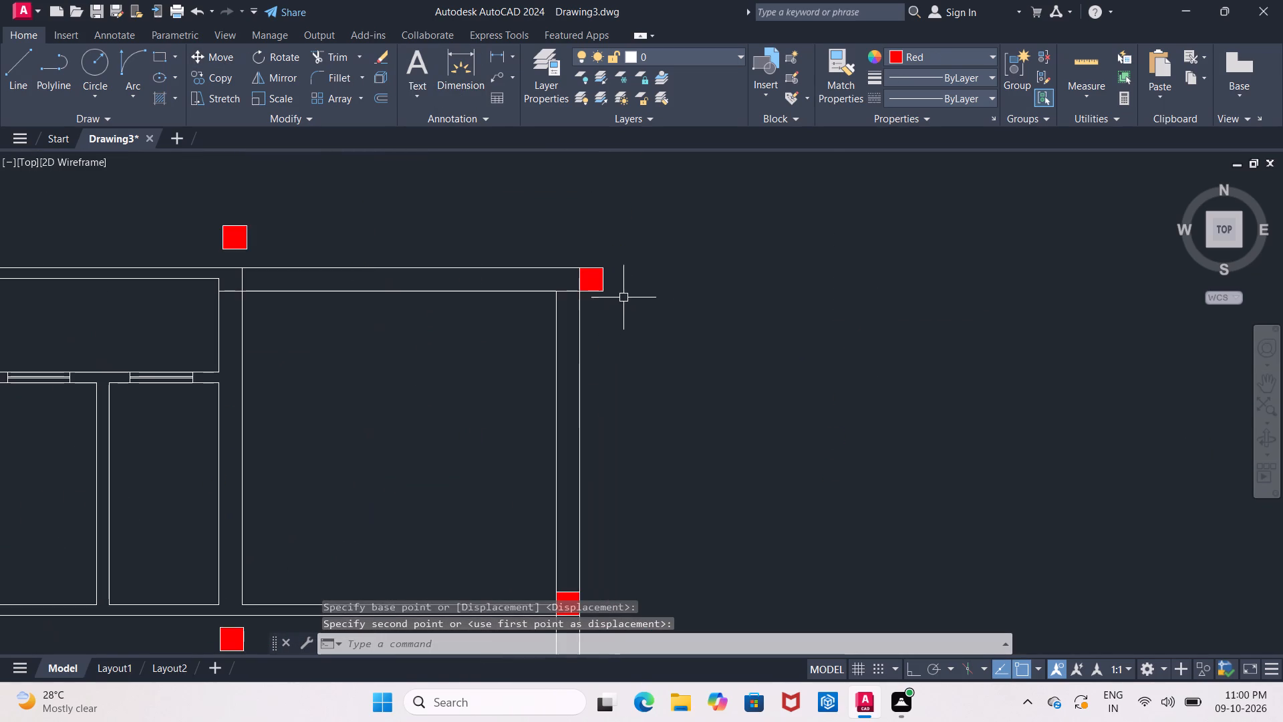
scroll(624, 297, up, 1)
middle_drag(624, 297, 654, 335)
click(607, 289)
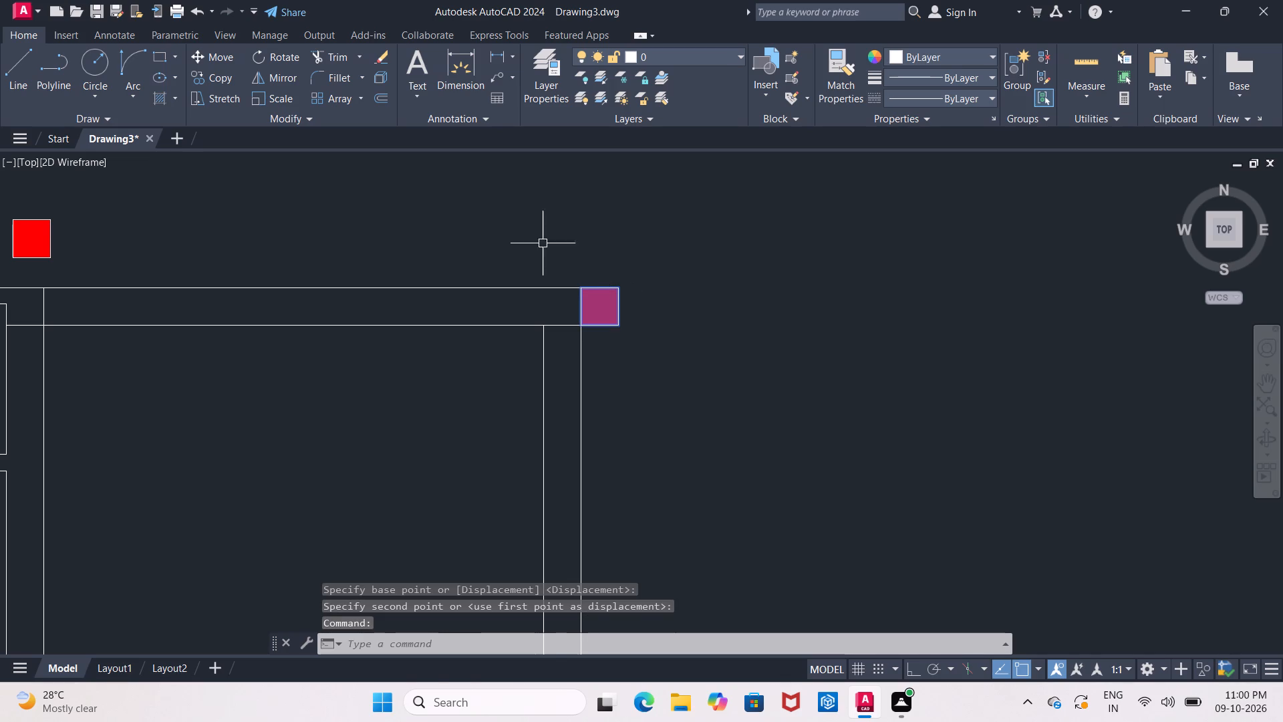
click(225, 55)
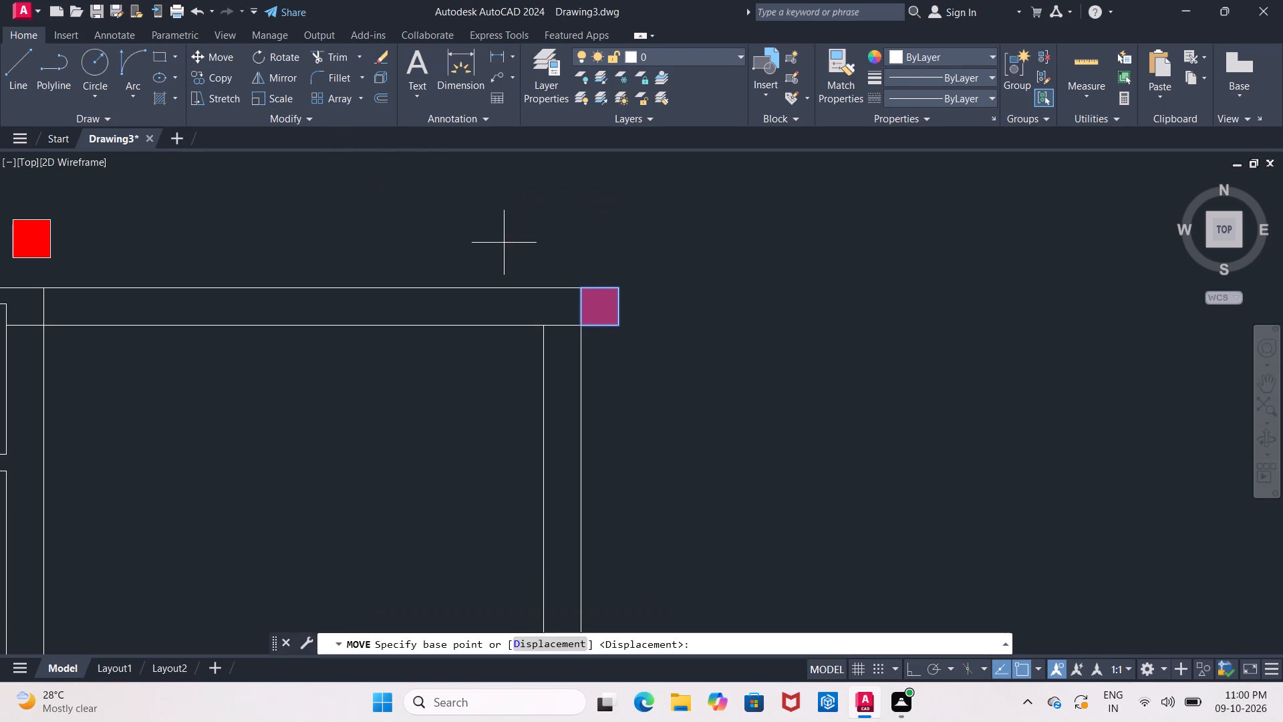
click(621, 327)
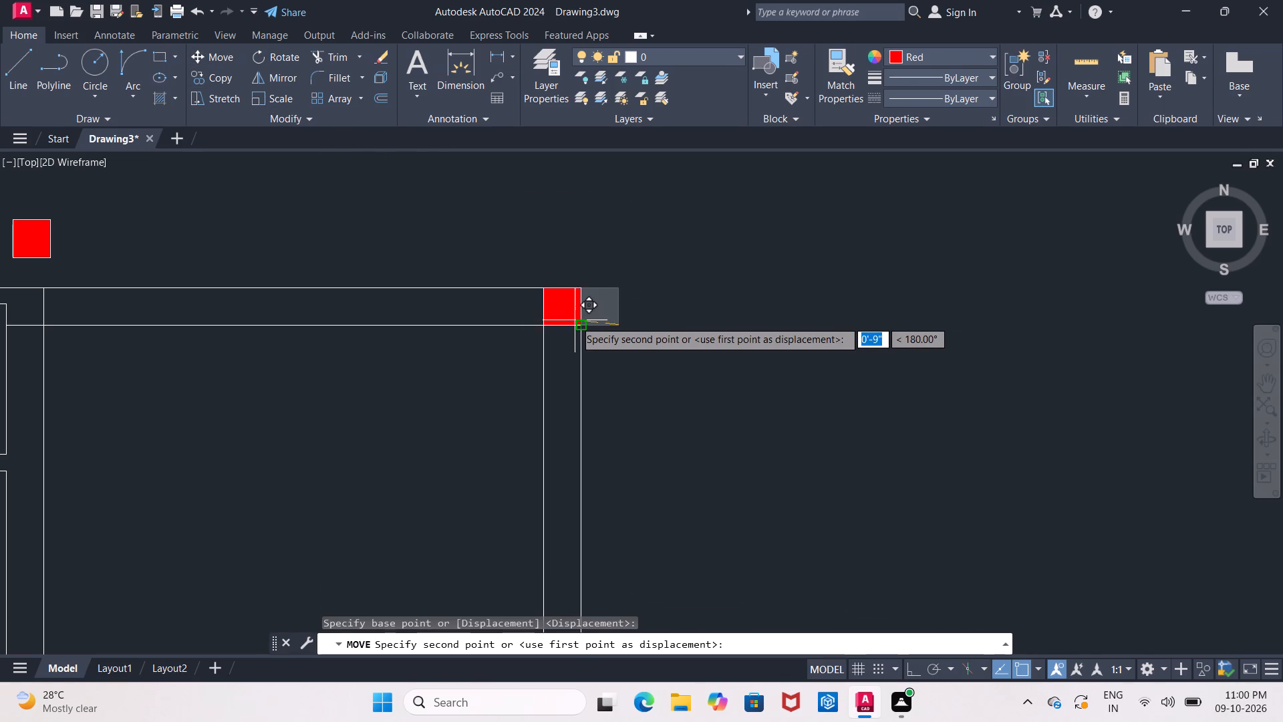
scroll(575, 320, up, 2)
click(583, 330)
Move the column above the upper-right room's left wall by its bottom-right corner into that wall's junction with the top wall.
scroll(583, 332, down, 3)
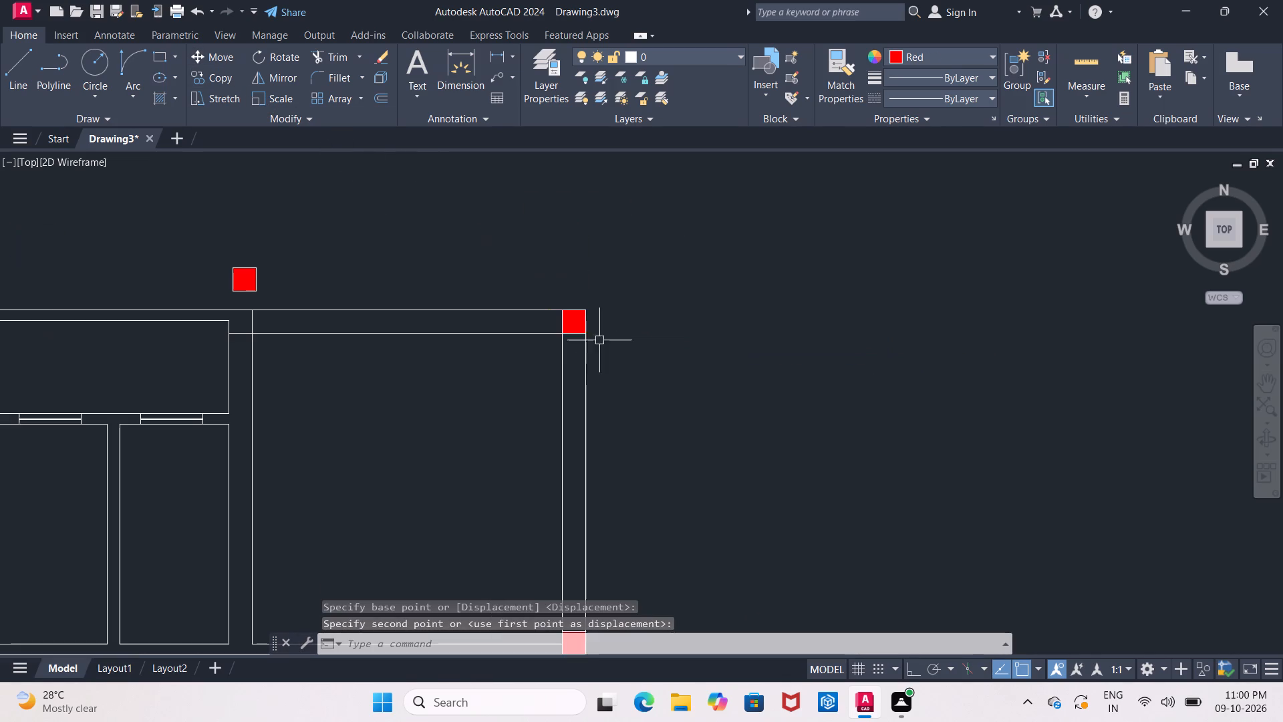
scroll(505, 386, down, 1)
middle_drag(505, 386, 716, 367)
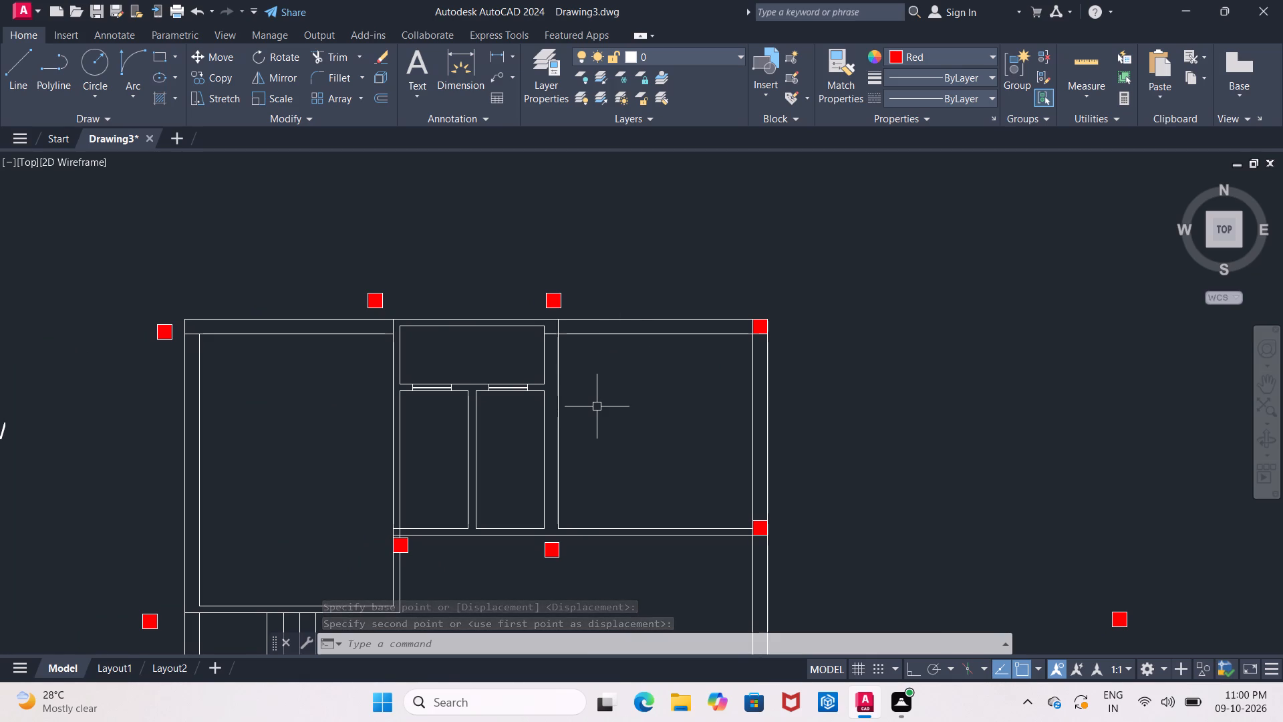
scroll(597, 406, up, 1)
middle_drag(573, 384, 609, 429)
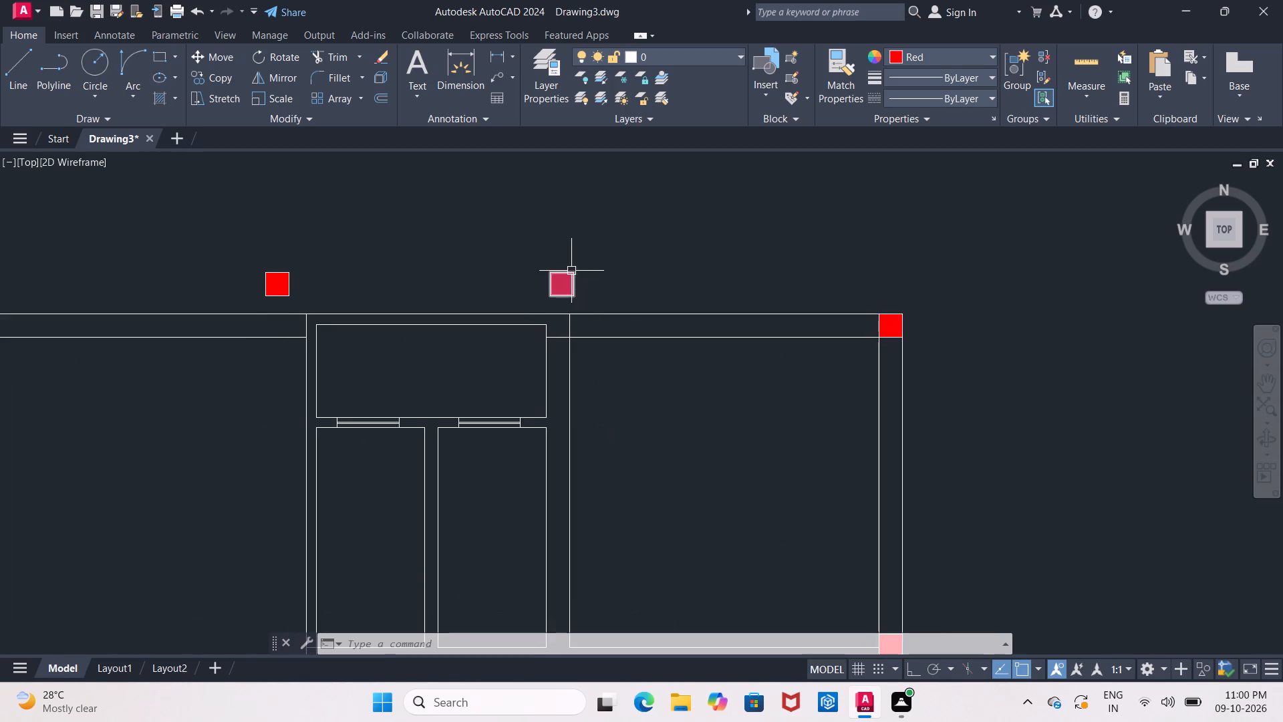
click(561, 270)
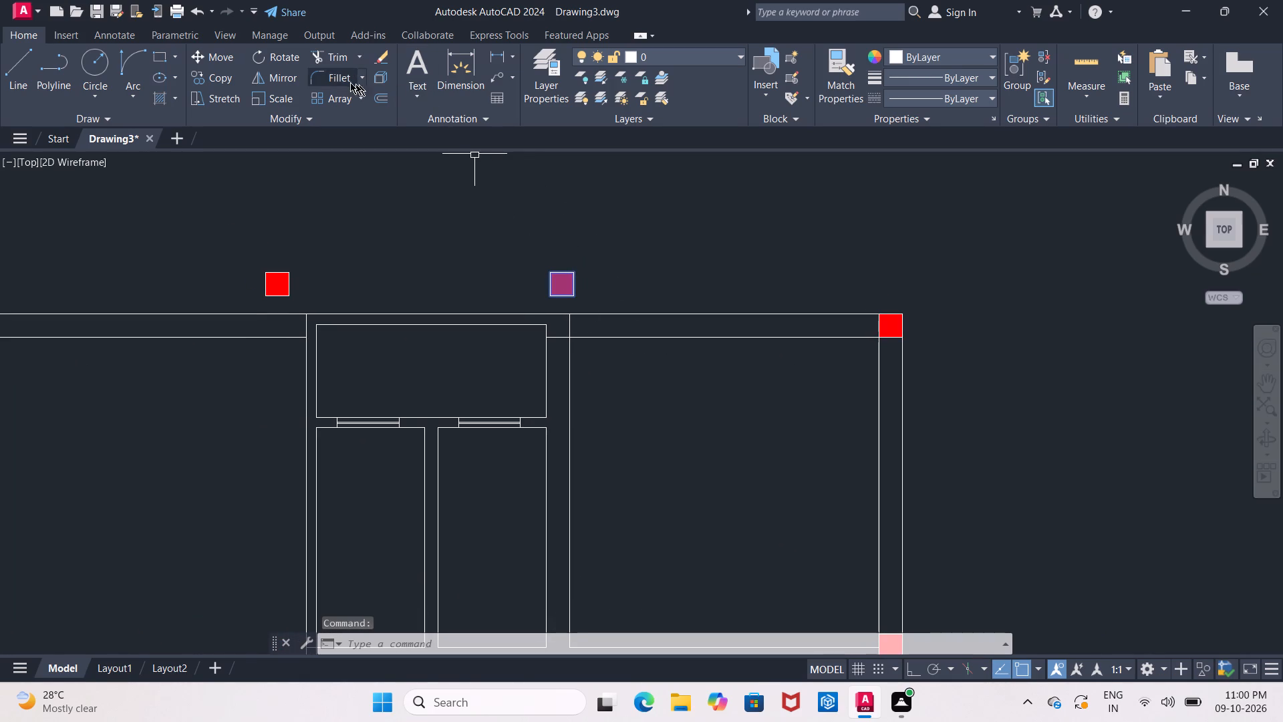
click(219, 57)
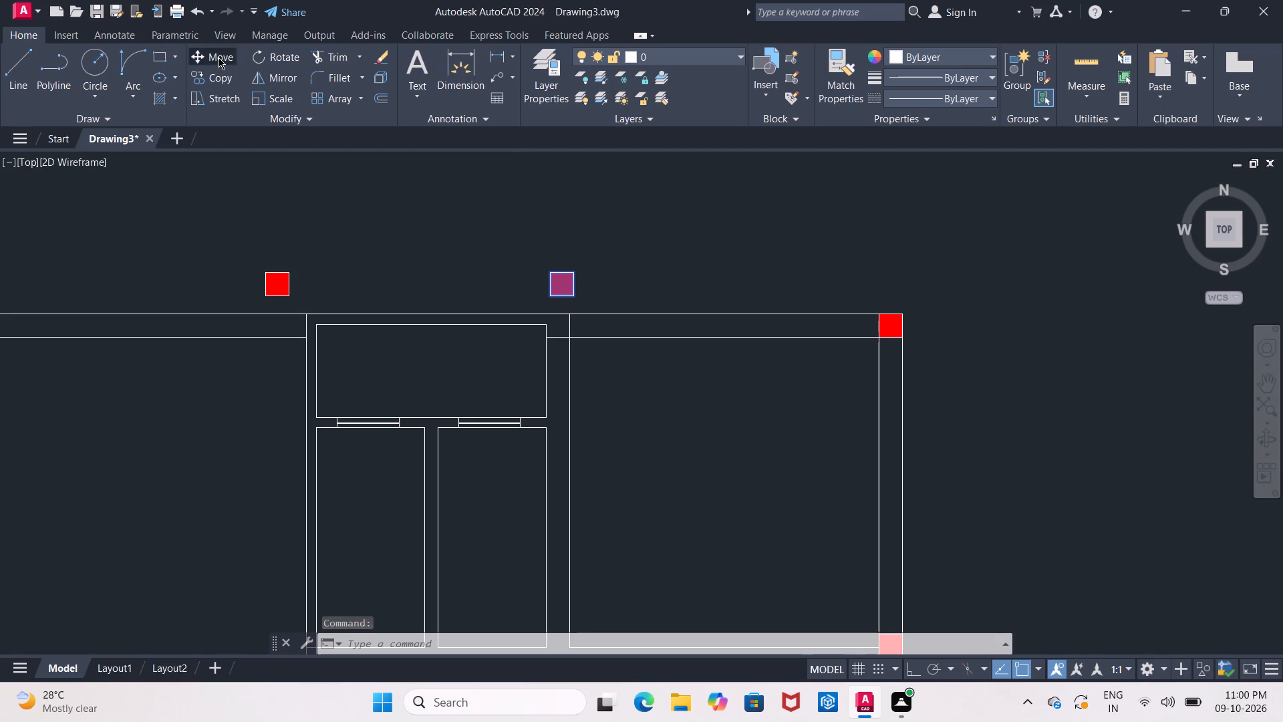
click(576, 295)
scroll(563, 334, up, 2)
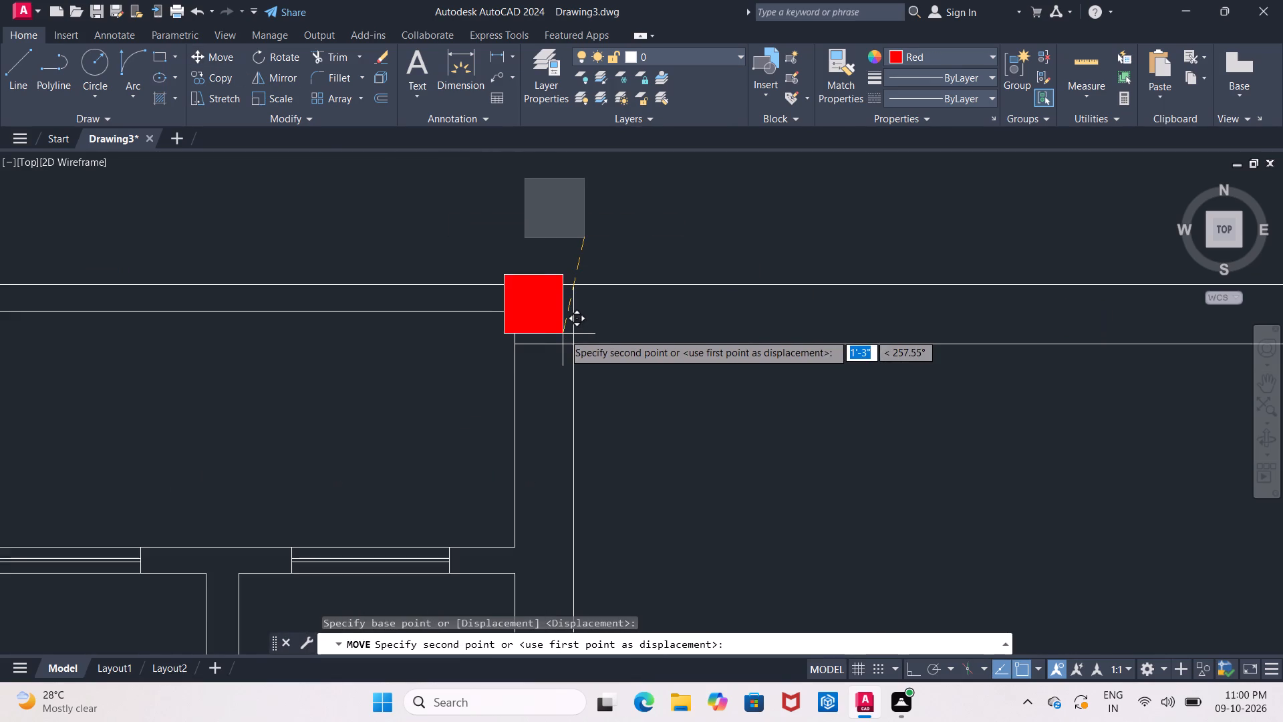
click(572, 341)
Move the remaining middle column above the top wall by its bottom-right corner to the upper-left room's inner top-right corner.
scroll(575, 342, down, 3)
middle_drag(611, 380, 617, 373)
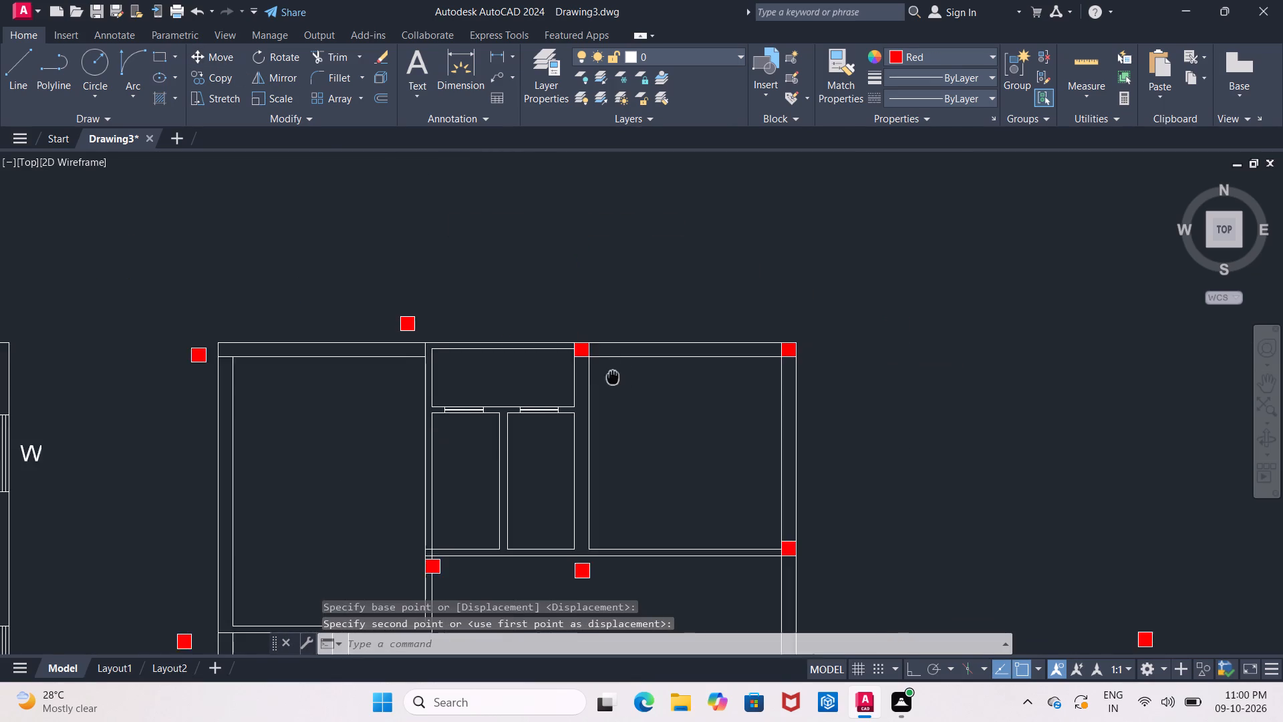
middle_drag(617, 373, 656, 316)
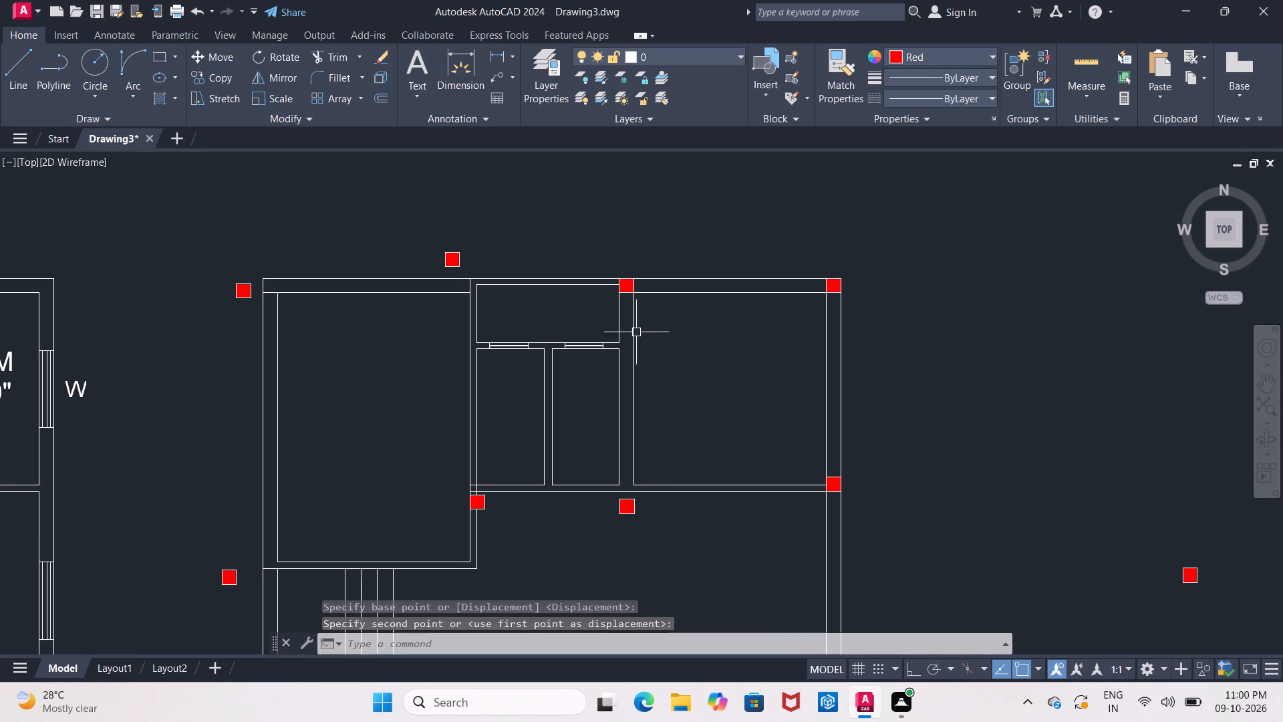
scroll(497, 296, up, 2)
middle_drag(497, 296, 526, 323)
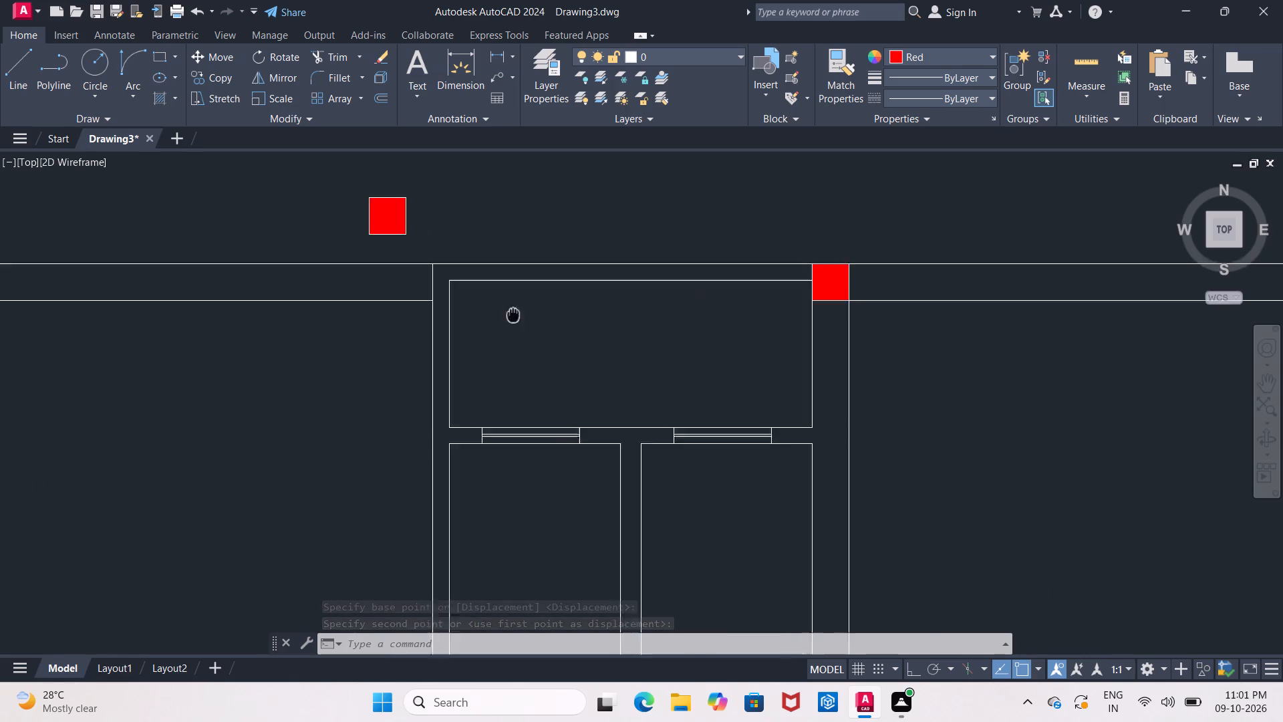
middle_drag(526, 323, 591, 349)
drag(424, 222, 459, 242)
click(505, 281)
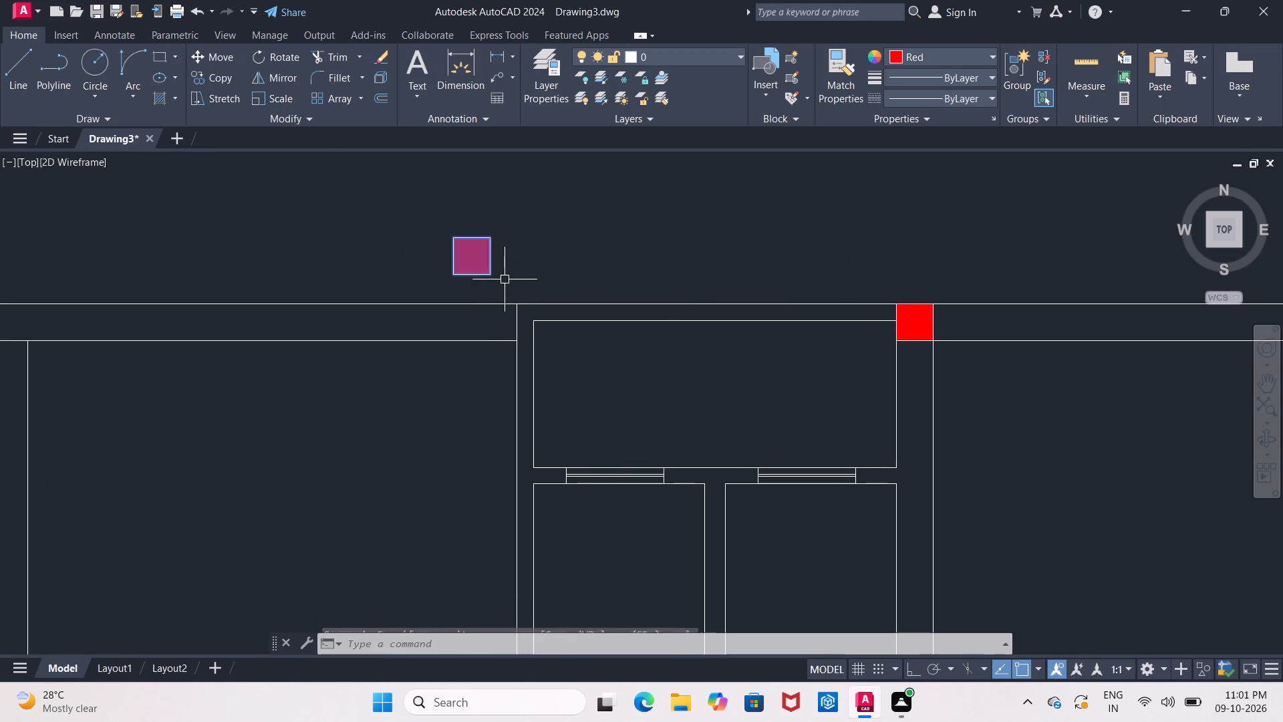
click(224, 62)
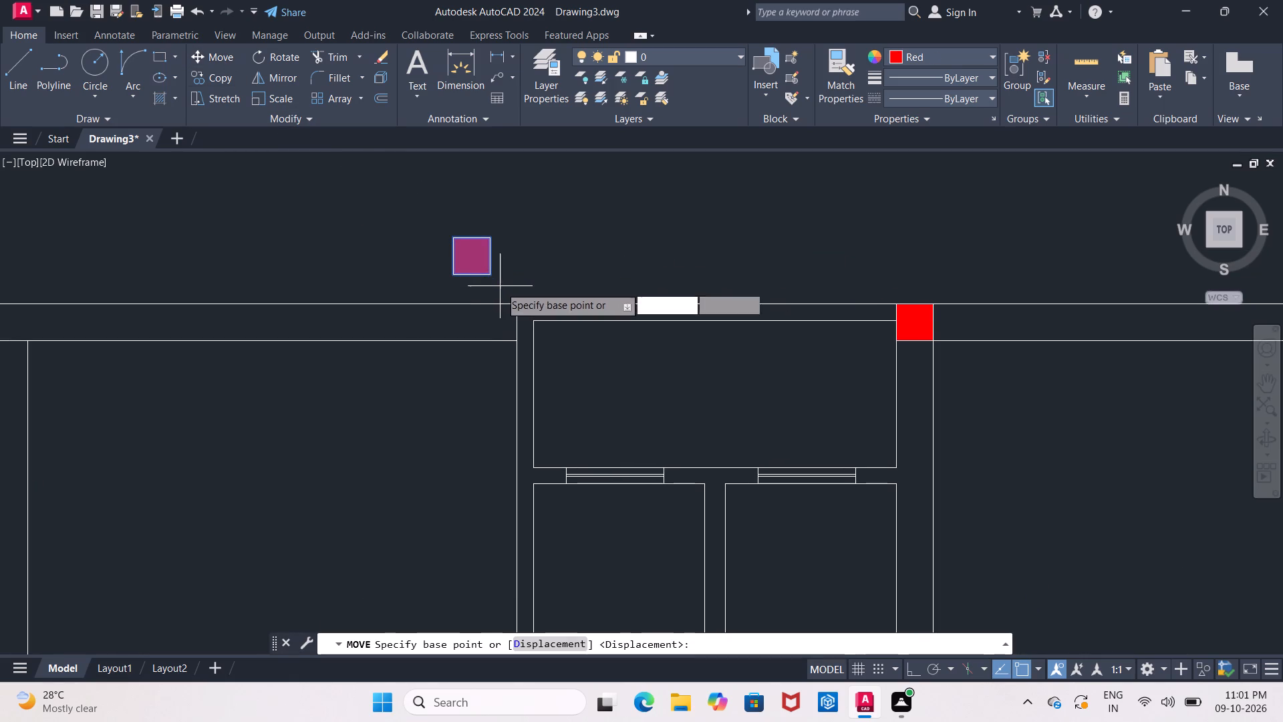
click(488, 277)
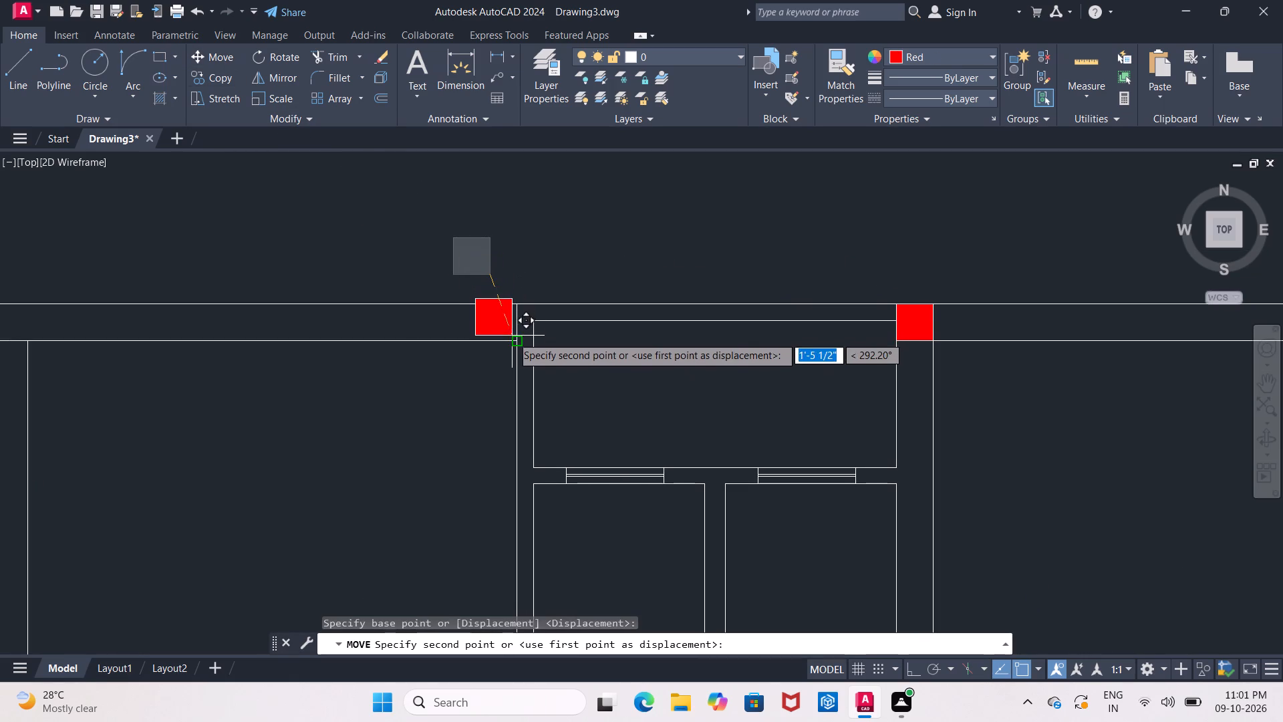
scroll(512, 338, up, 3)
click(521, 354)
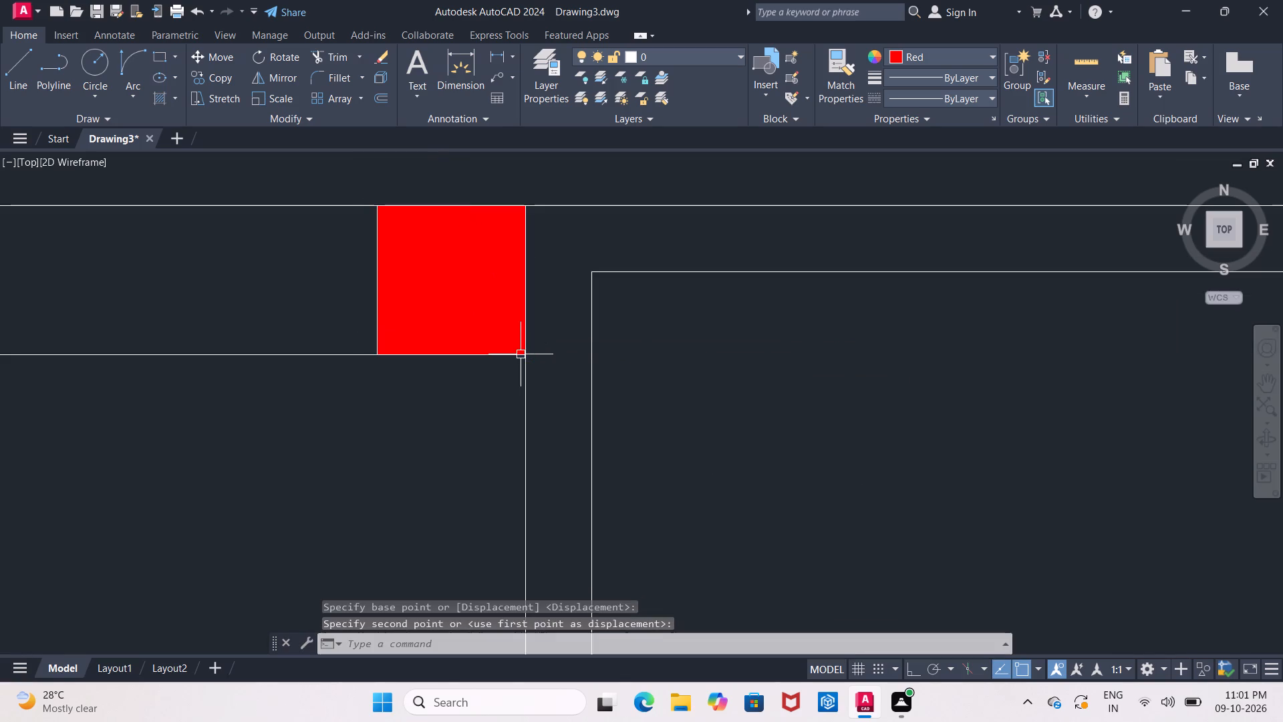
Move the column beside the plan's top-left corner by its bottom-left corner into the junction of the top and outer left walls.
scroll(523, 353, down, 3)
middle_drag(478, 391, 774, 335)
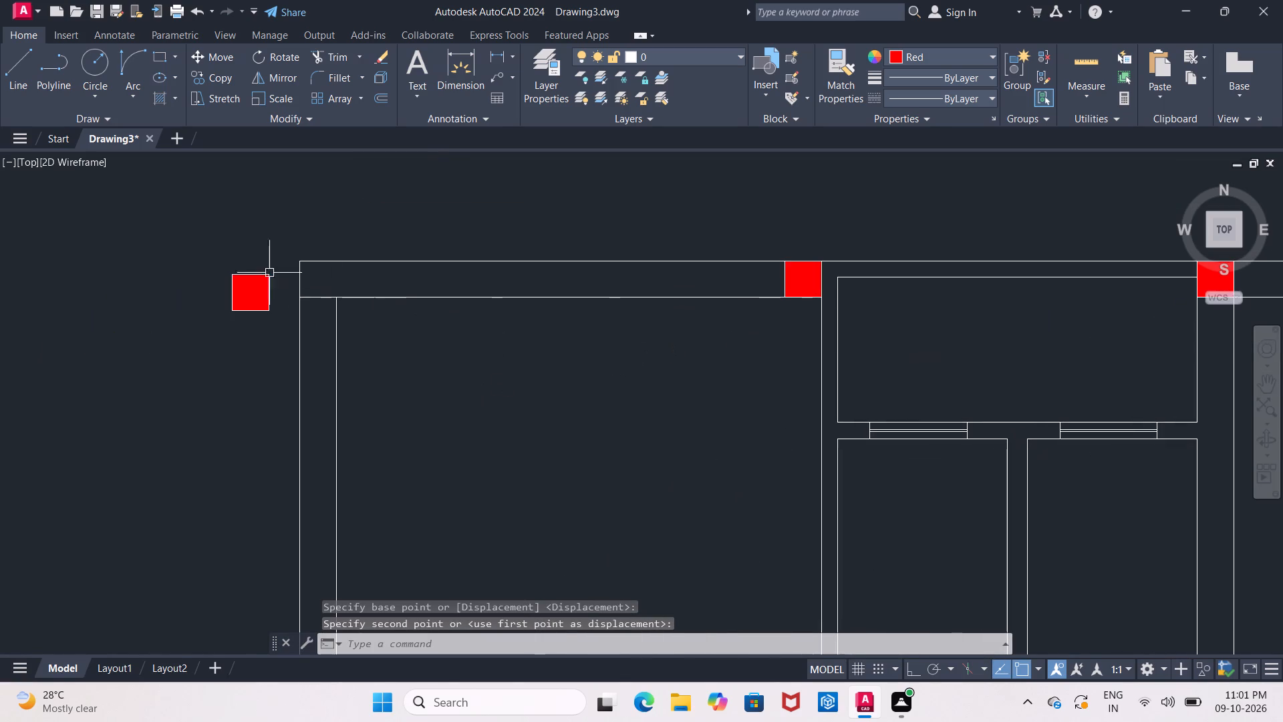
drag(196, 258, 207, 267)
click(277, 322)
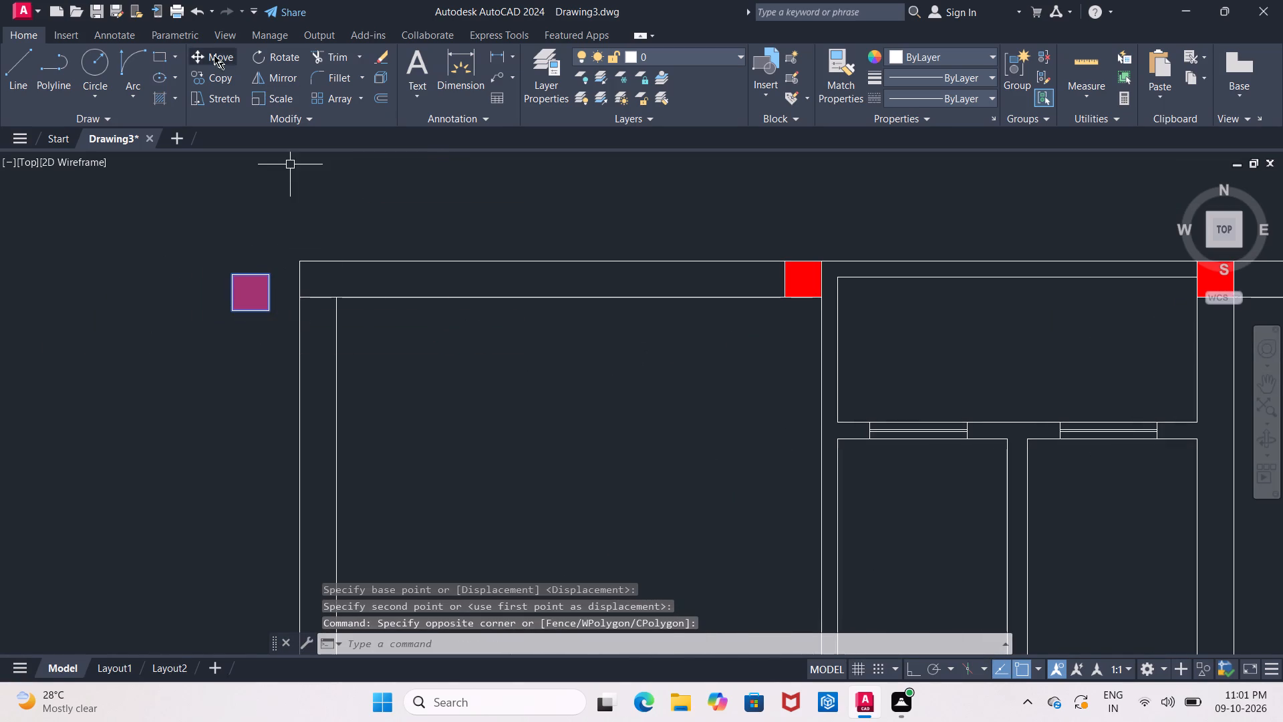
click(213, 54)
click(230, 312)
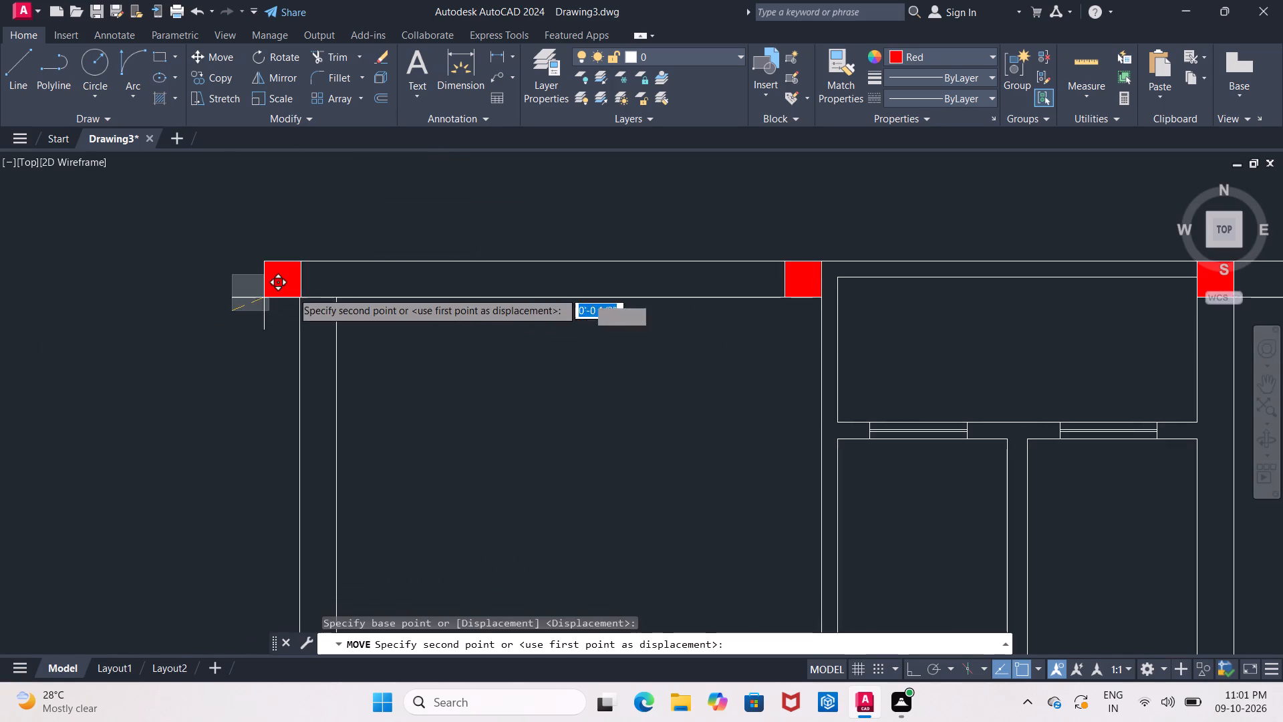
scroll(311, 293, up, 2)
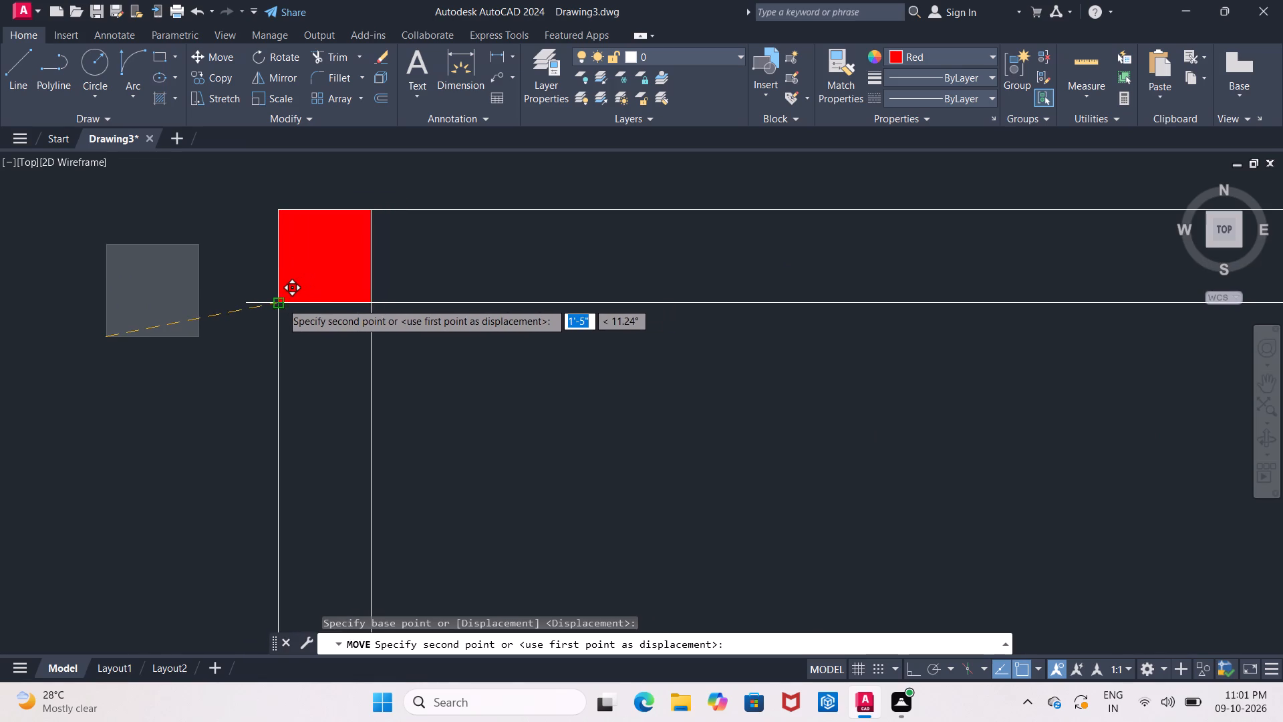
click(281, 302)
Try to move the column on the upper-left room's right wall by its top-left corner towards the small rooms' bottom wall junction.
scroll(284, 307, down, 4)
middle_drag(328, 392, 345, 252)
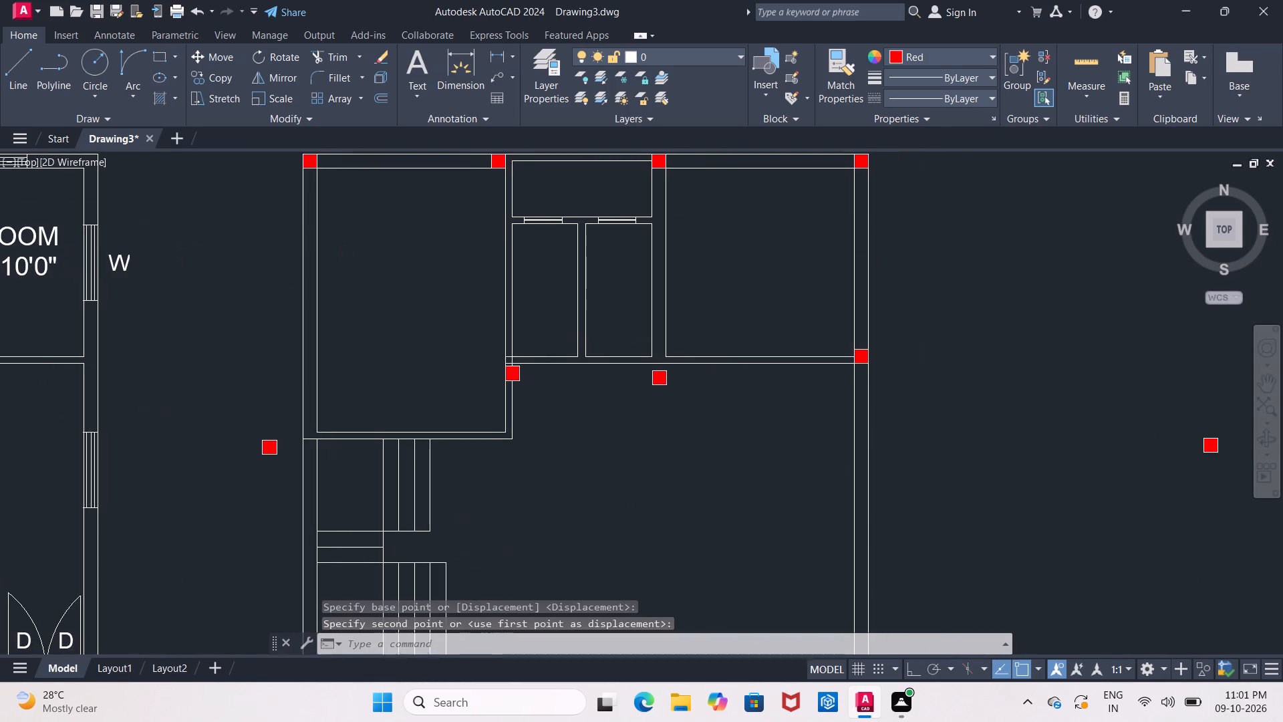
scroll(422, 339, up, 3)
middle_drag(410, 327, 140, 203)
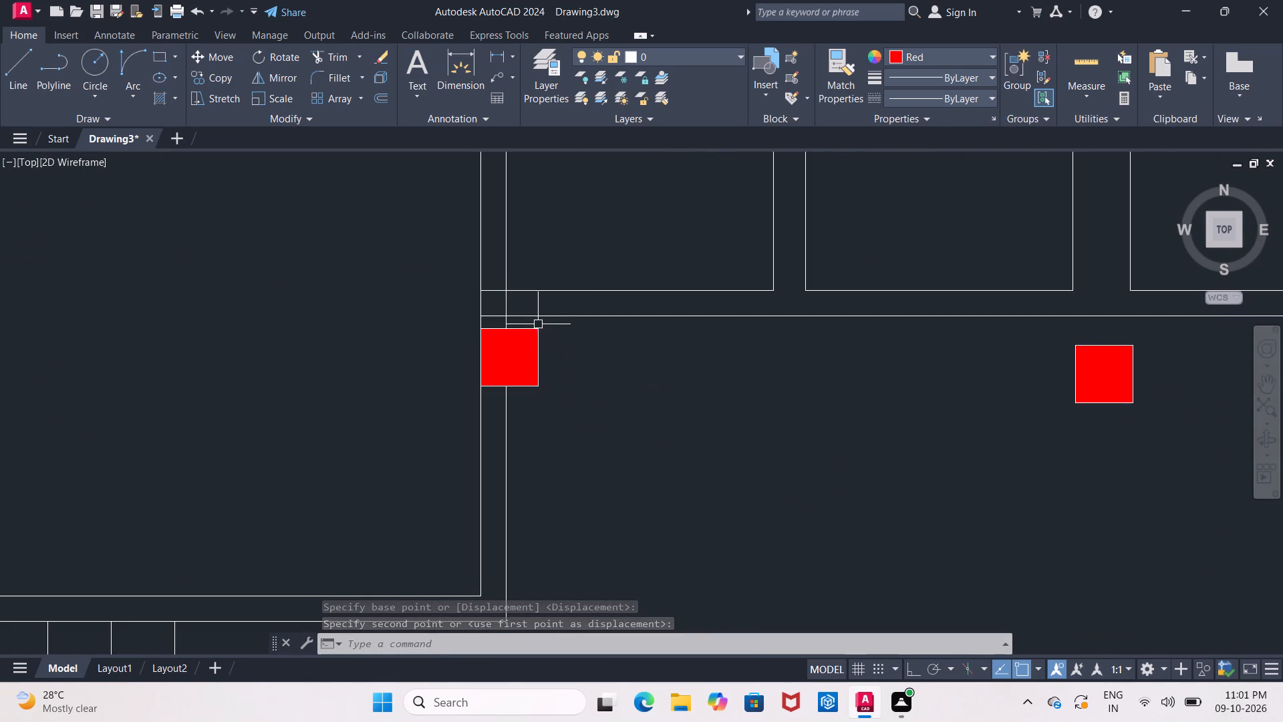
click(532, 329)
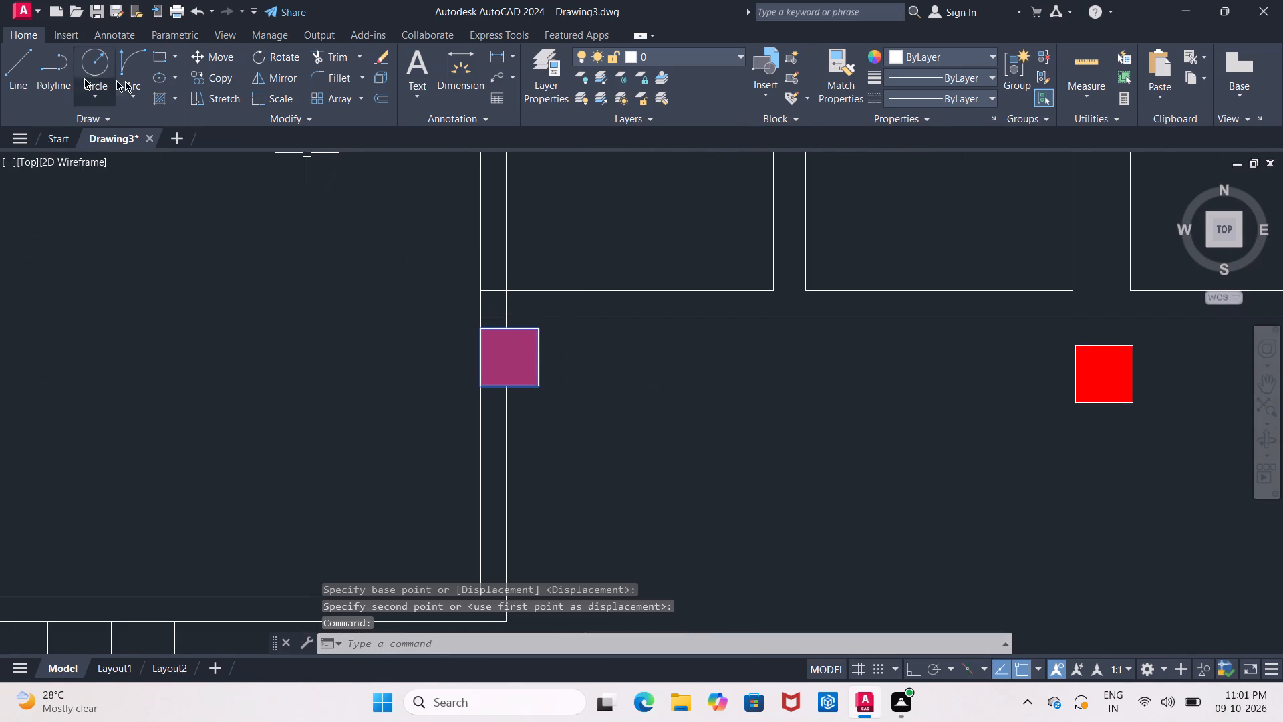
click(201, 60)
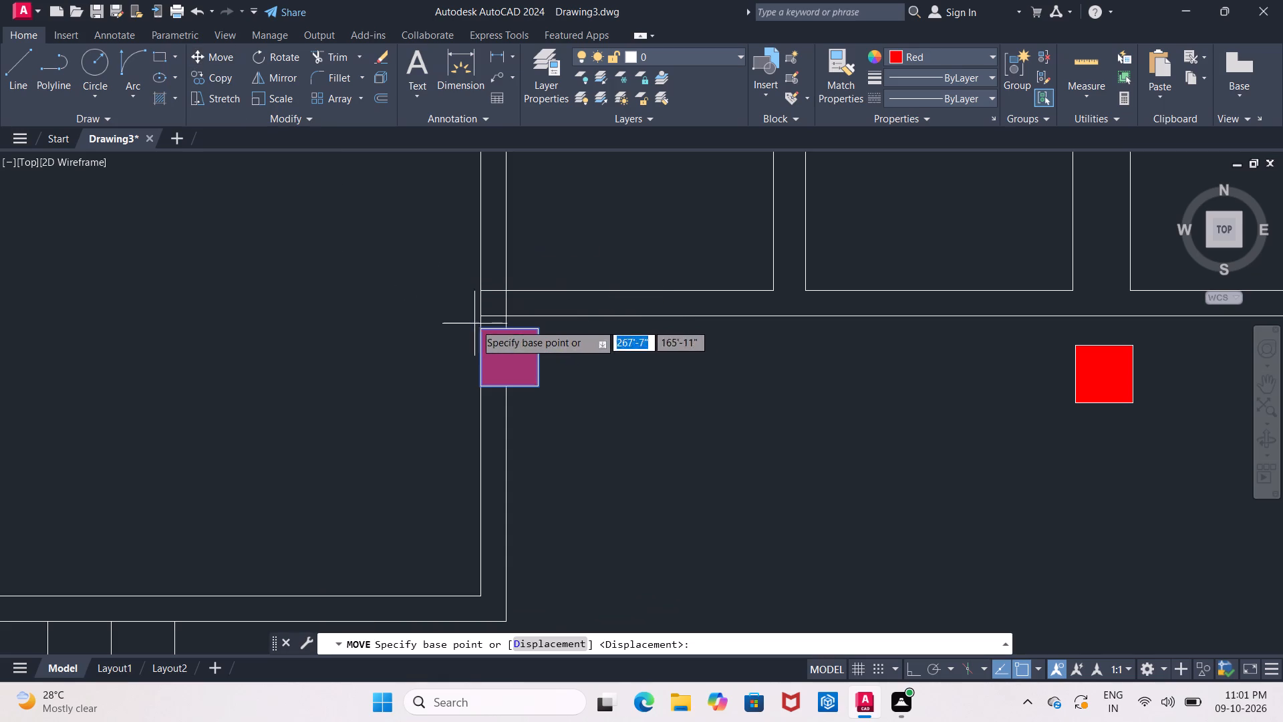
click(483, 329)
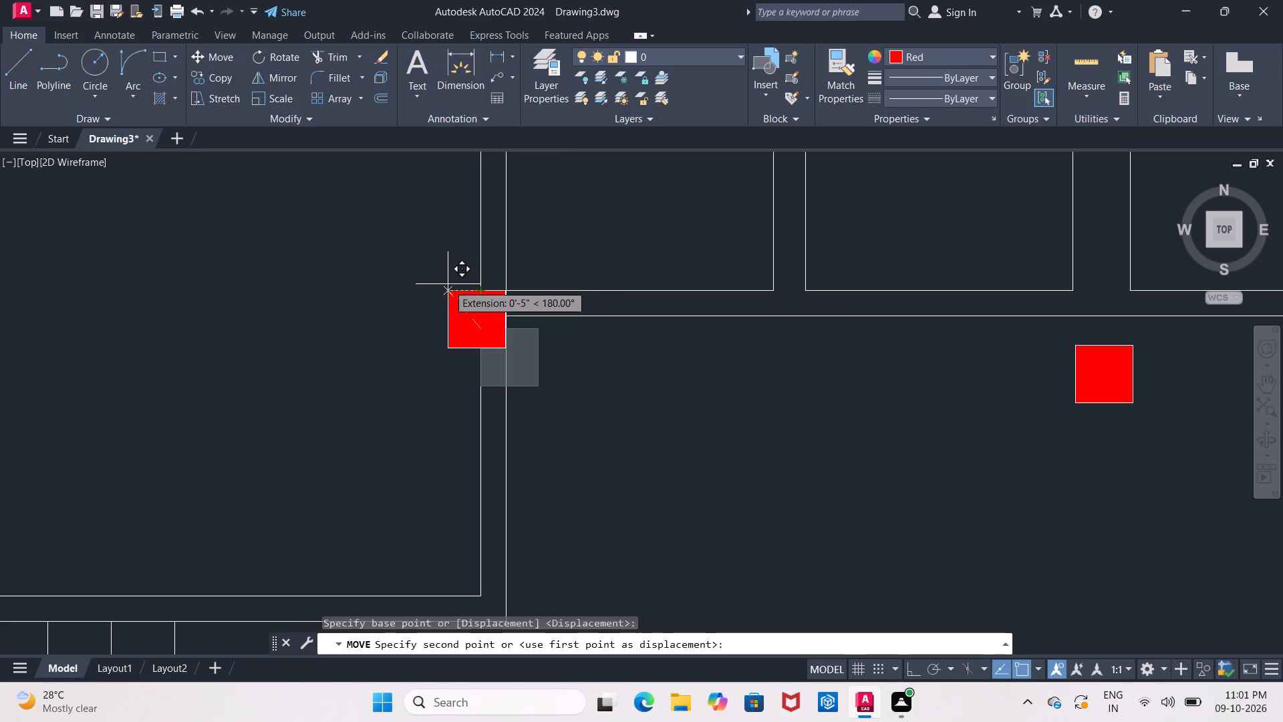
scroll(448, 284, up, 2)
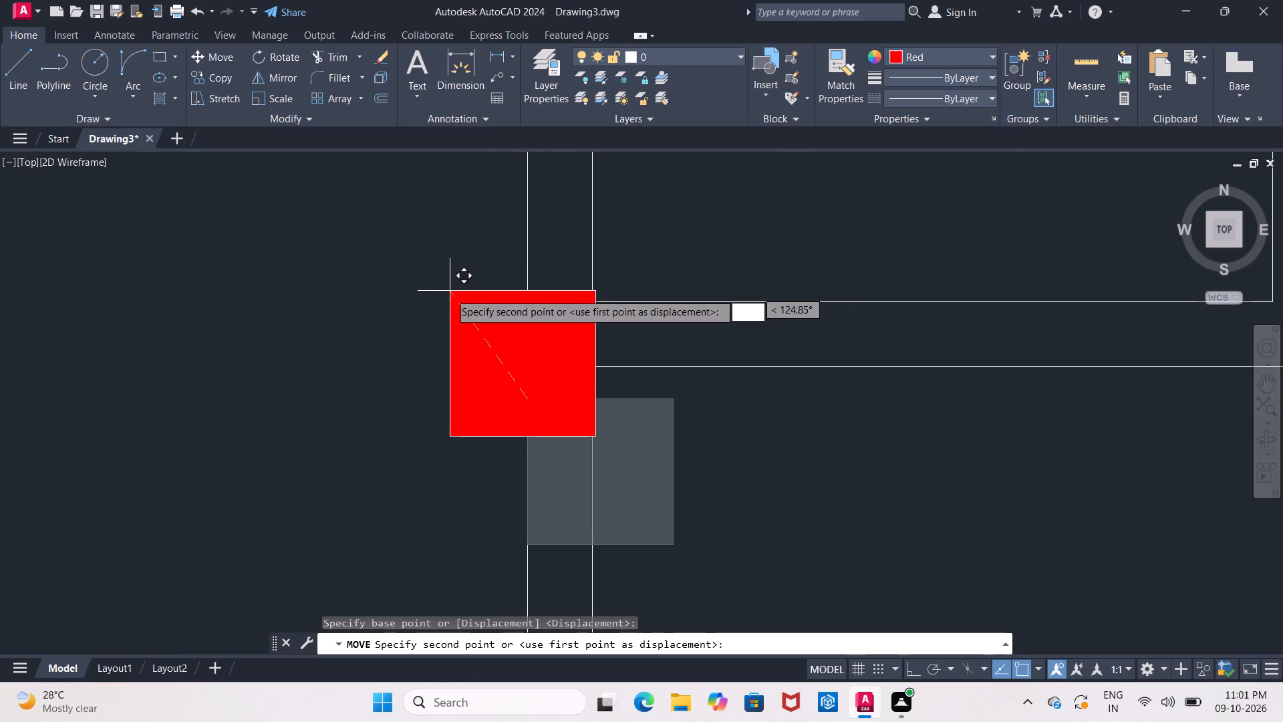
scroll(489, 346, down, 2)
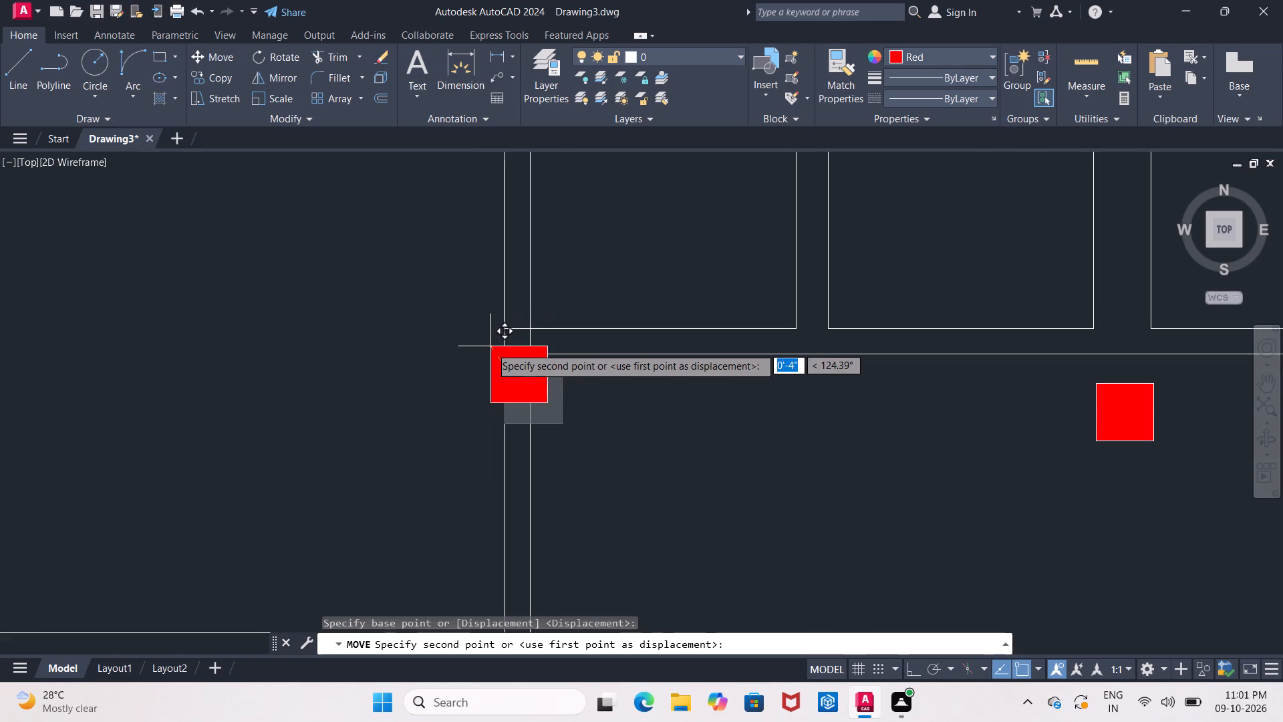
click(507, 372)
Move the column on the upper-left room's right wall by its top-right corner to the small rooms' bottom wall junction.
click(547, 367)
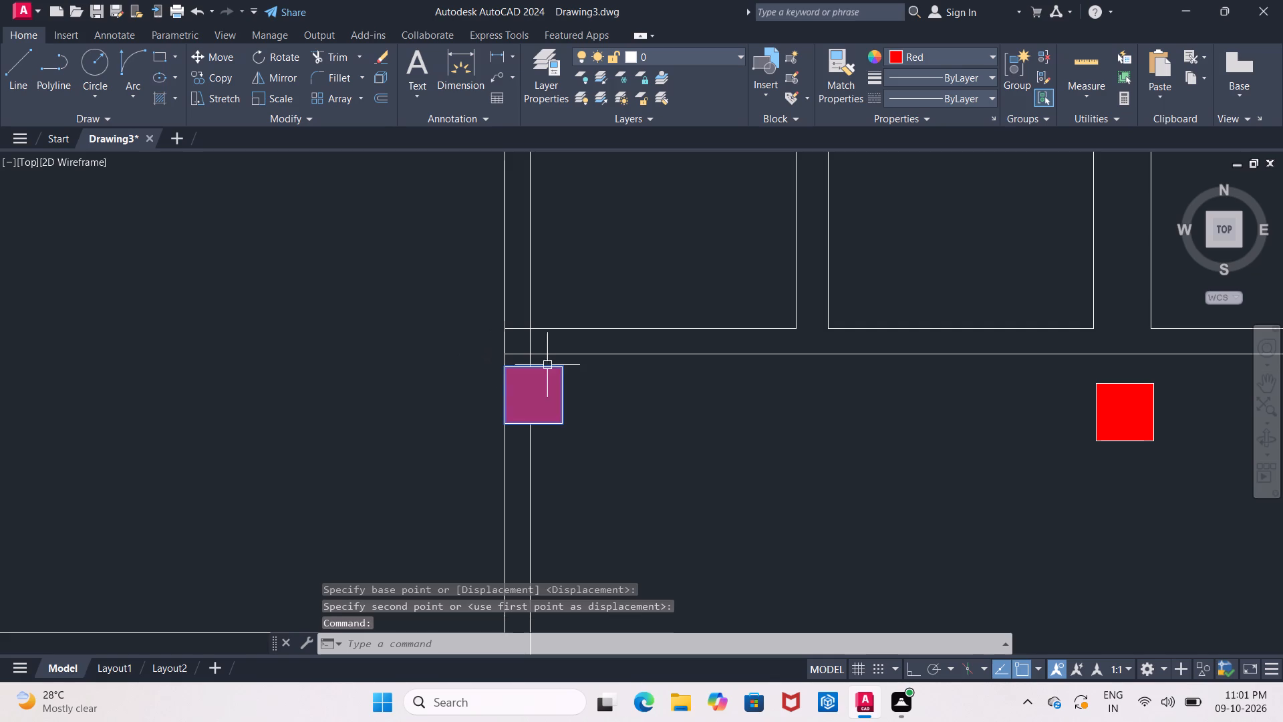
click(223, 56)
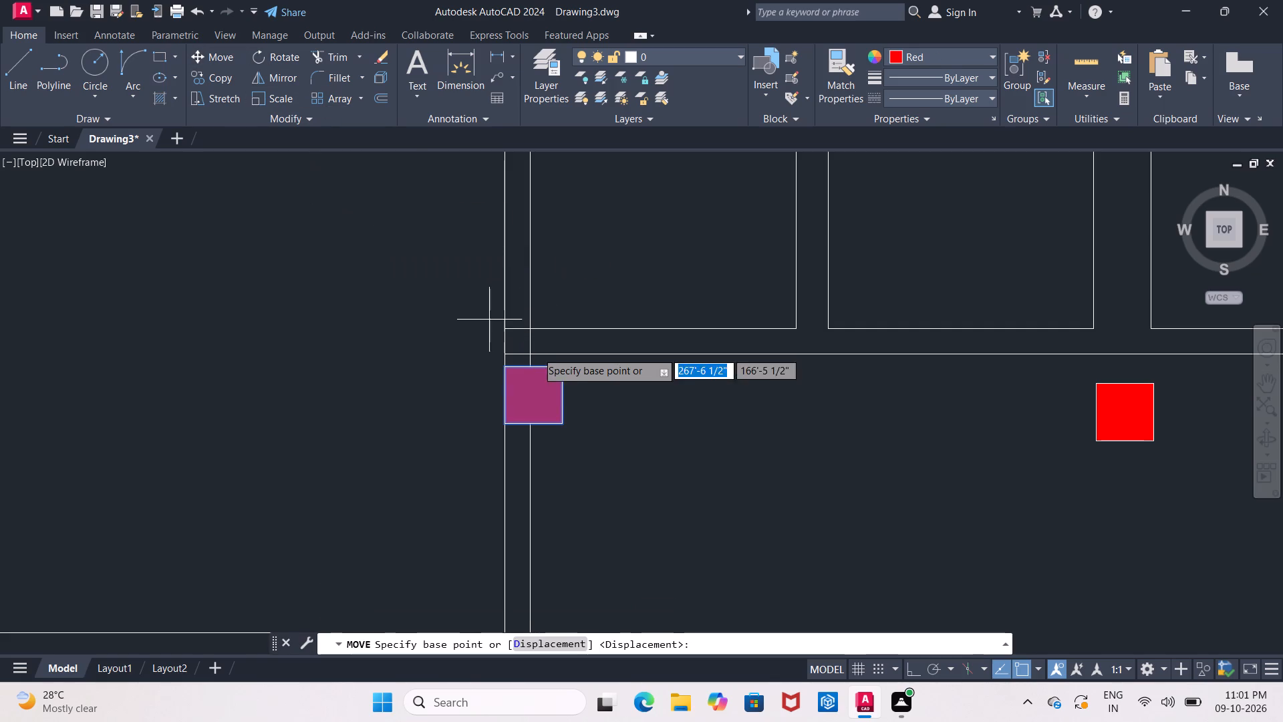
click(555, 363)
scroll(531, 330, up, 2)
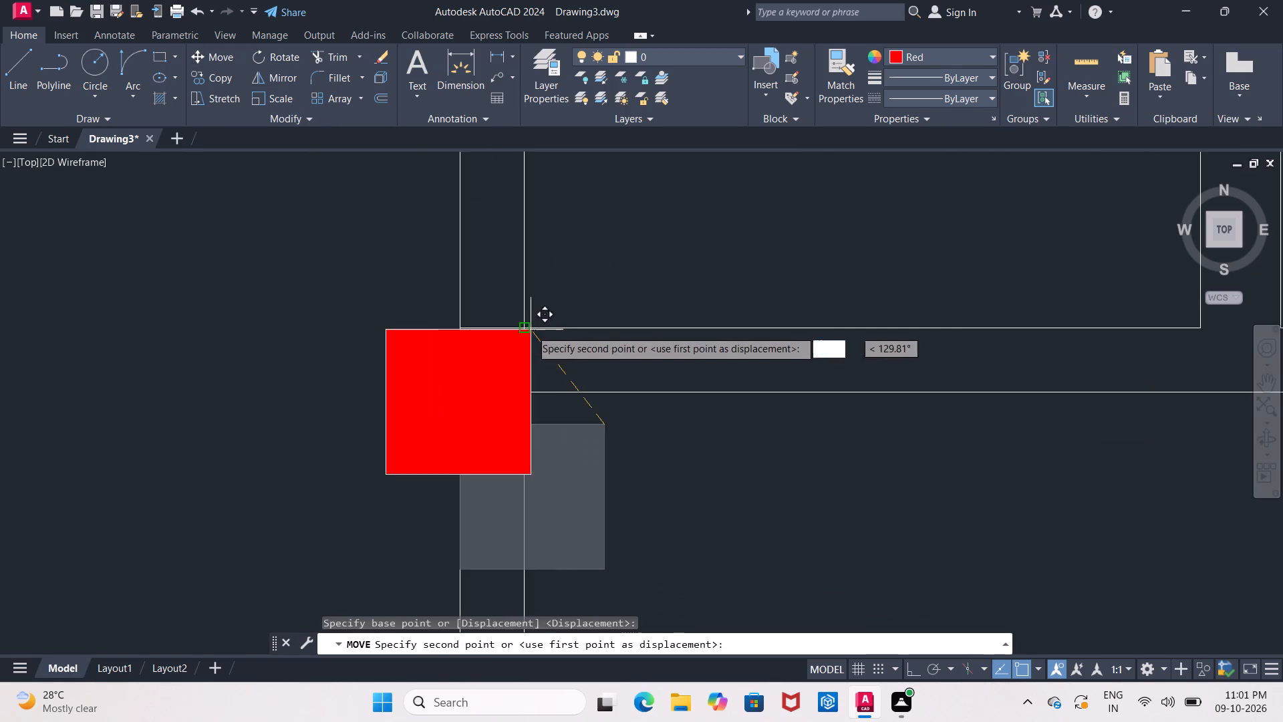
click(523, 328)
Move the column below the small rooms' bottom wall by its top-left corner to the junction at the upper-right room's left wall.
scroll(529, 346, down, 3)
scroll(559, 399, down, 1)
middle_drag(559, 399, 441, 346)
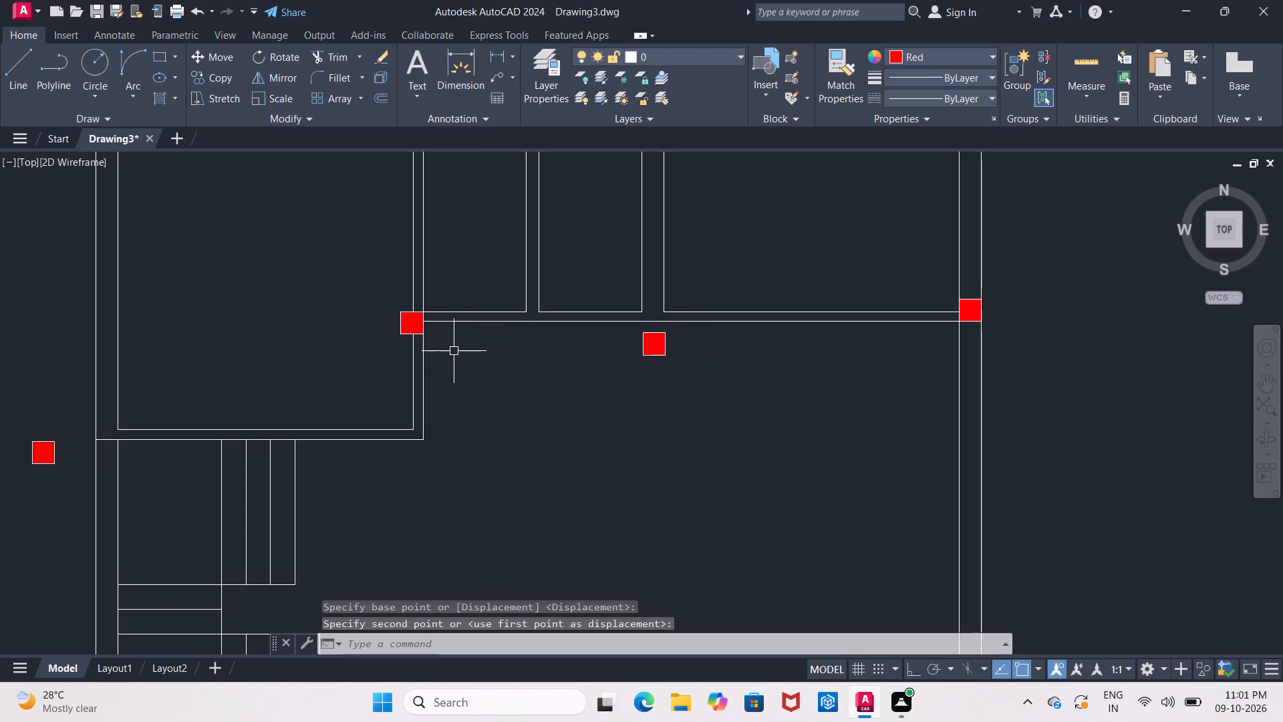
middle_drag(477, 353, 429, 359)
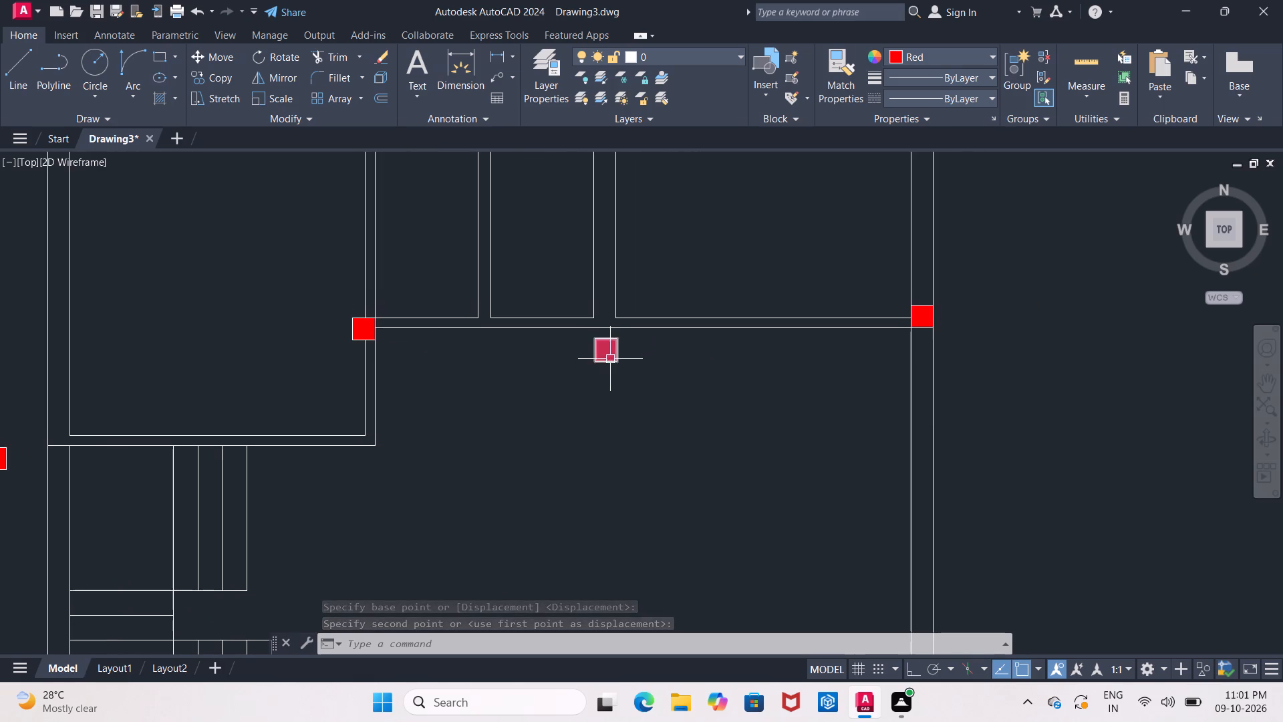
click(608, 340)
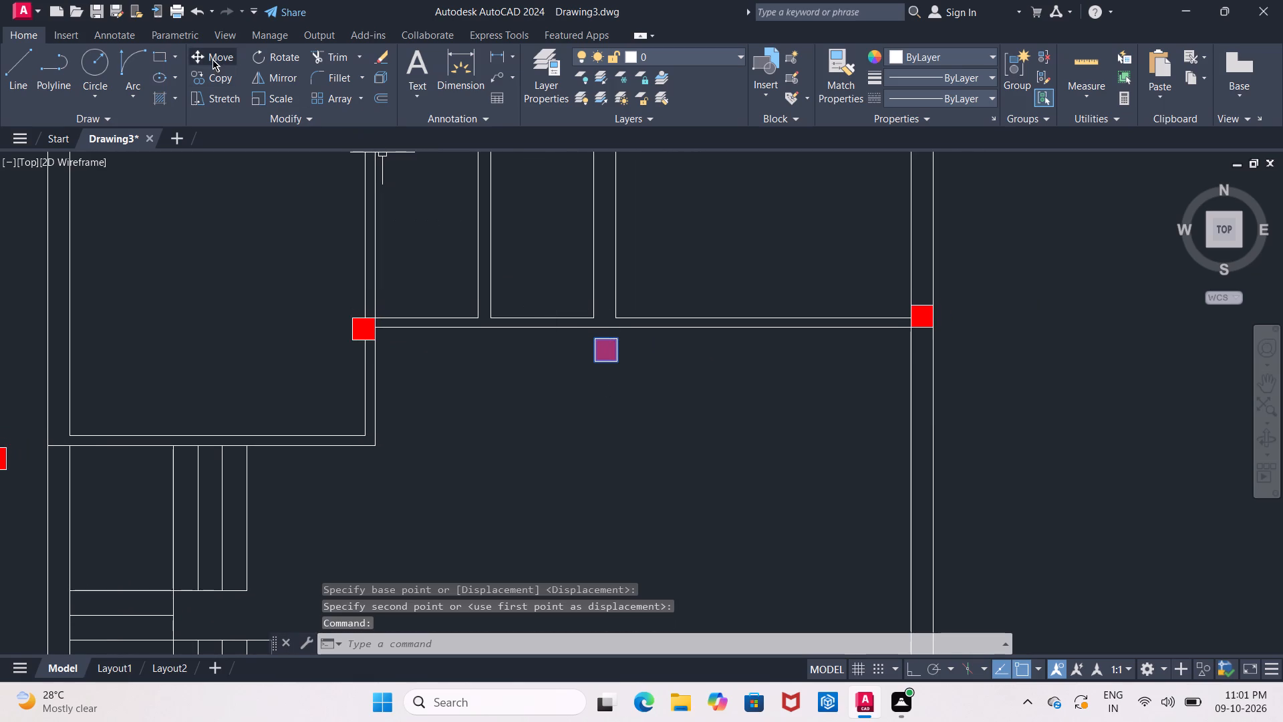
click(212, 59)
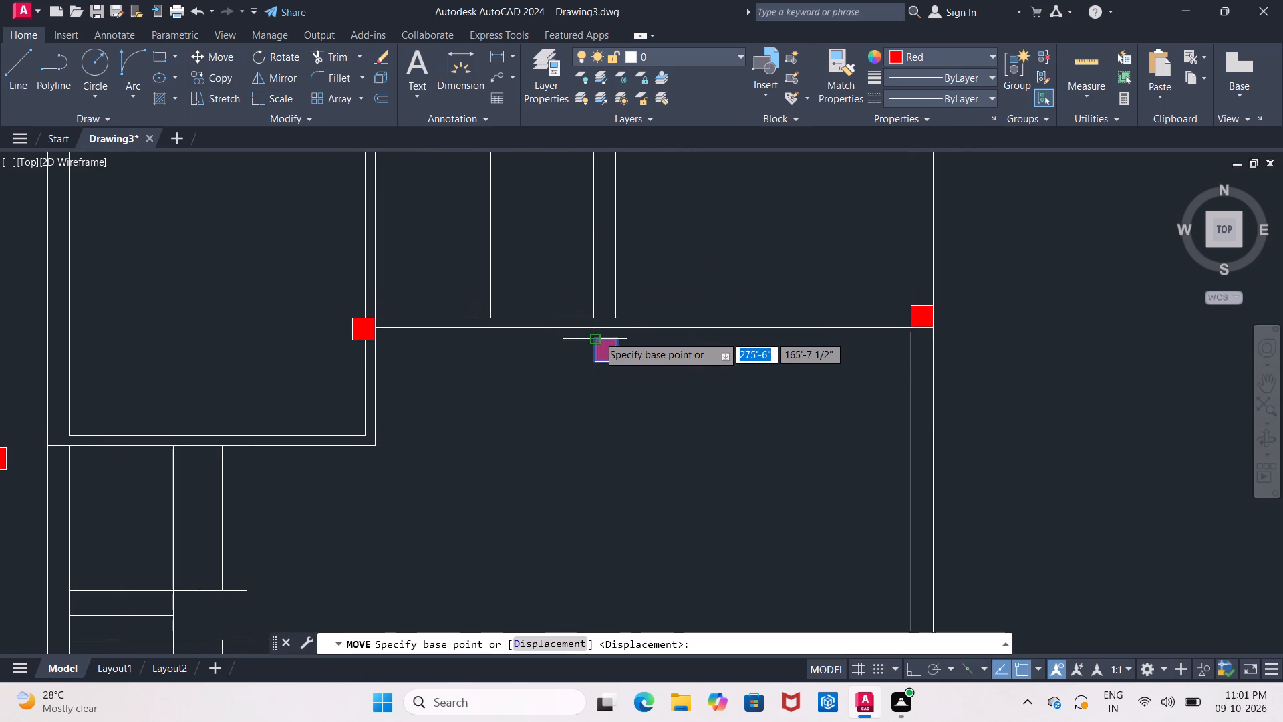
click(598, 336)
scroll(599, 319, up, 2)
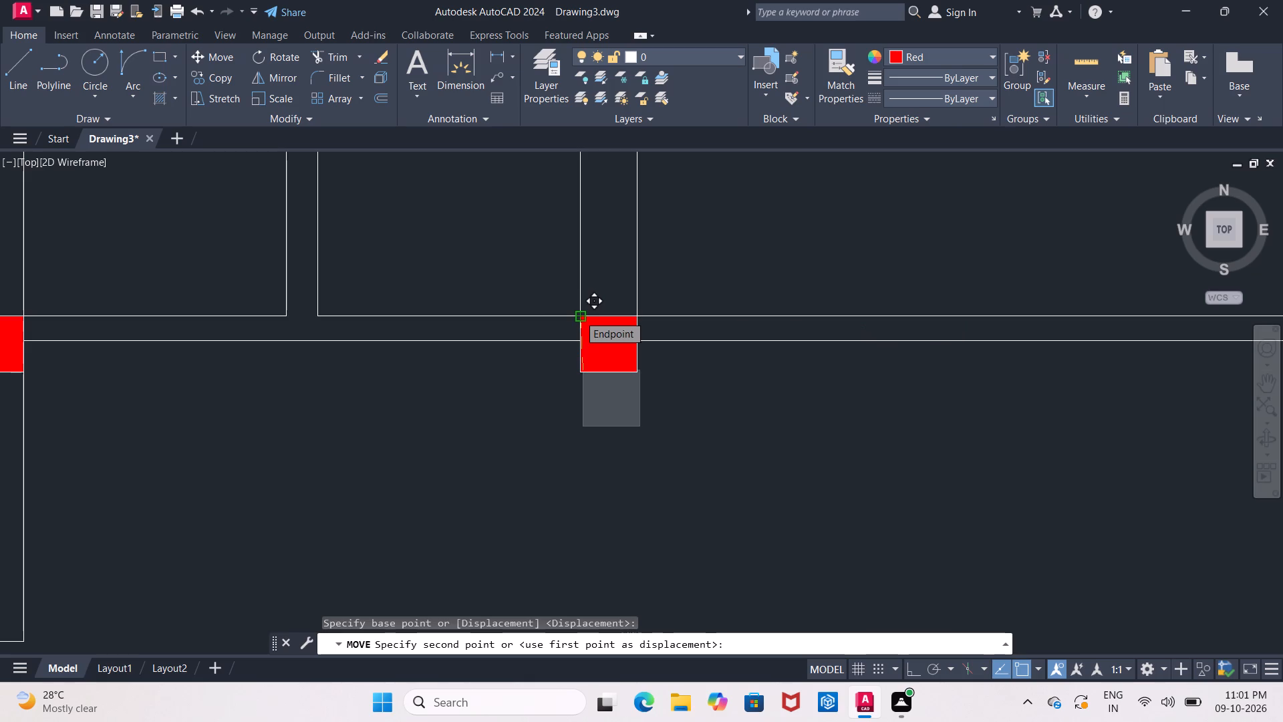
click(579, 315)
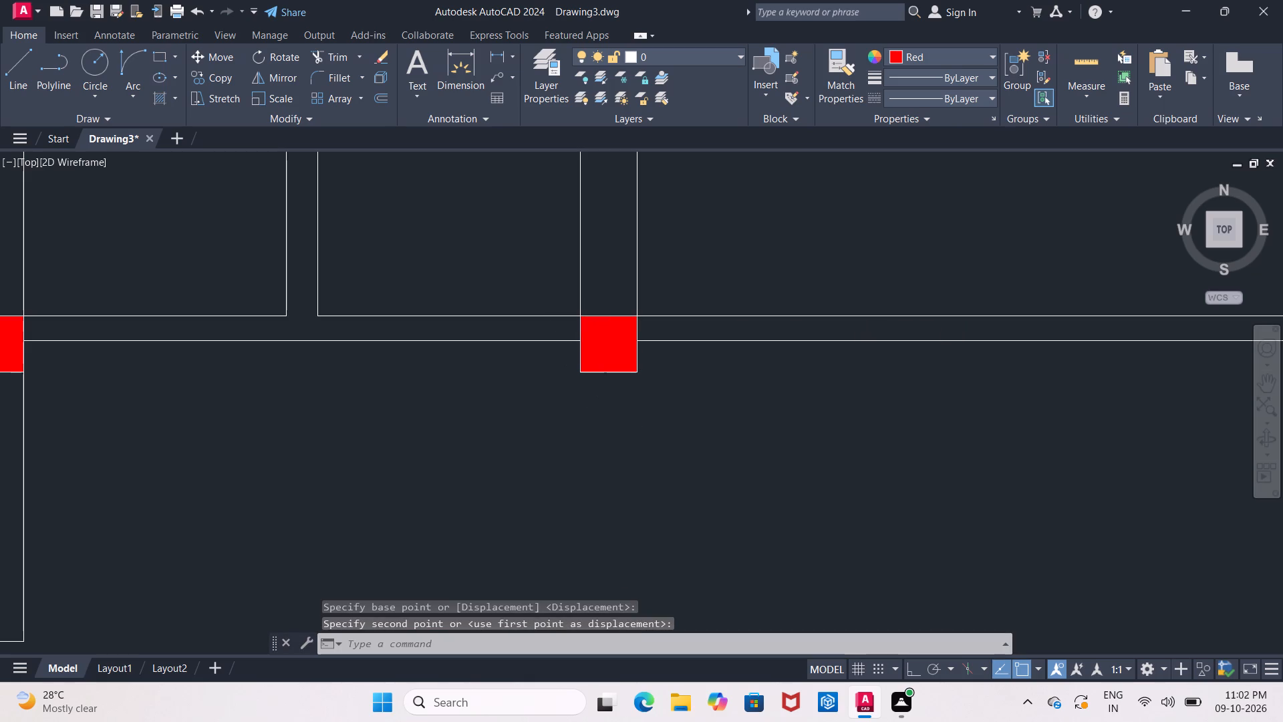
Move that same column up by its bottom-left corner so it sits flush with the bottom wall's lower line.
click(602, 316)
click(606, 373)
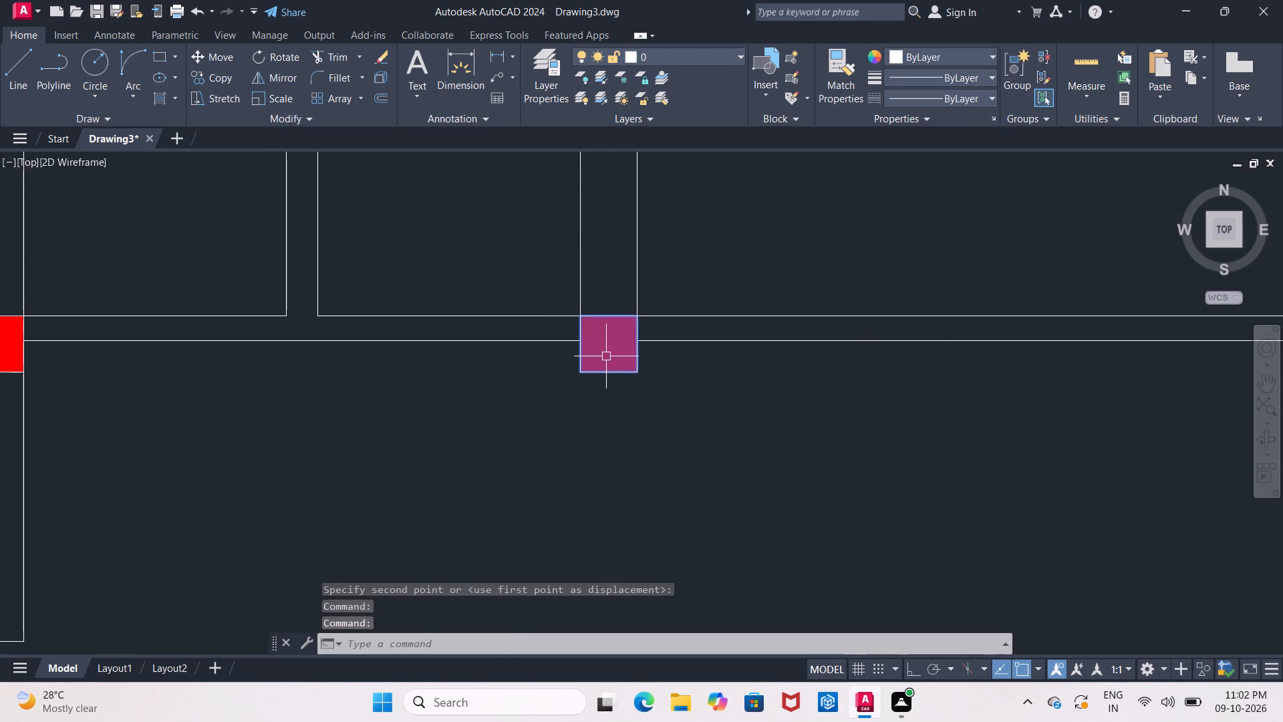
drag(208, 52, 214, 59)
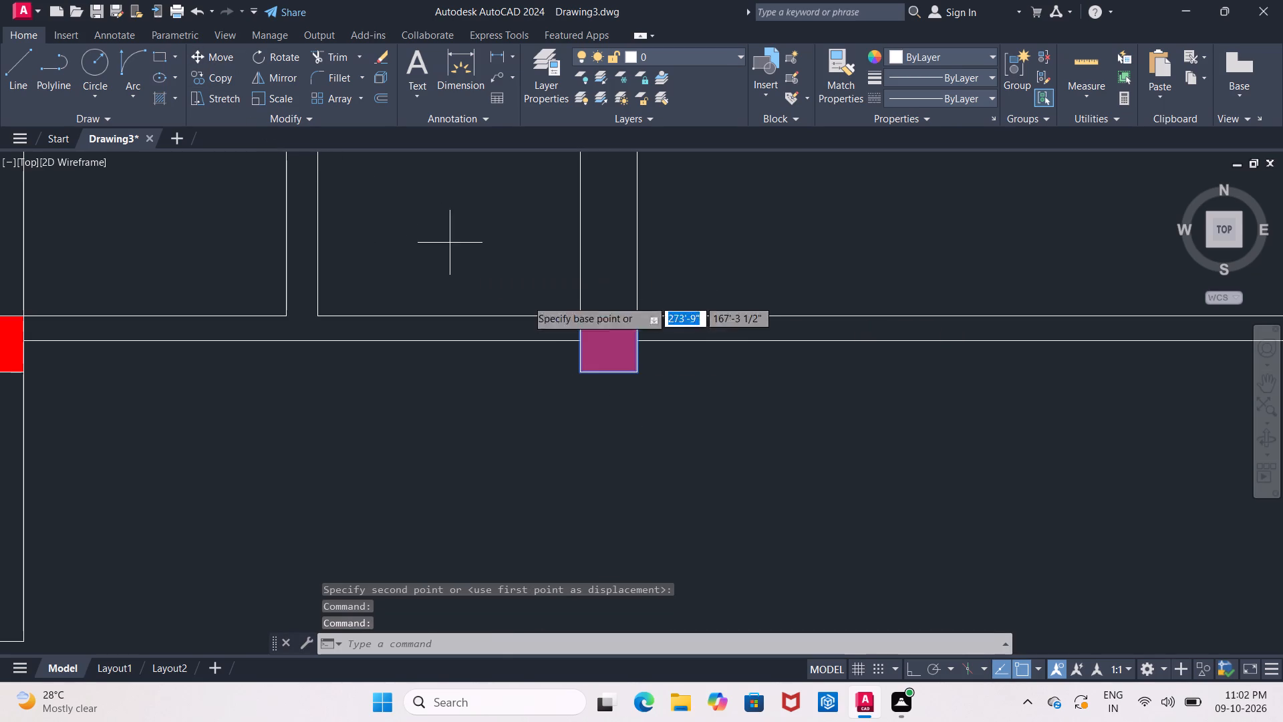
click(584, 375)
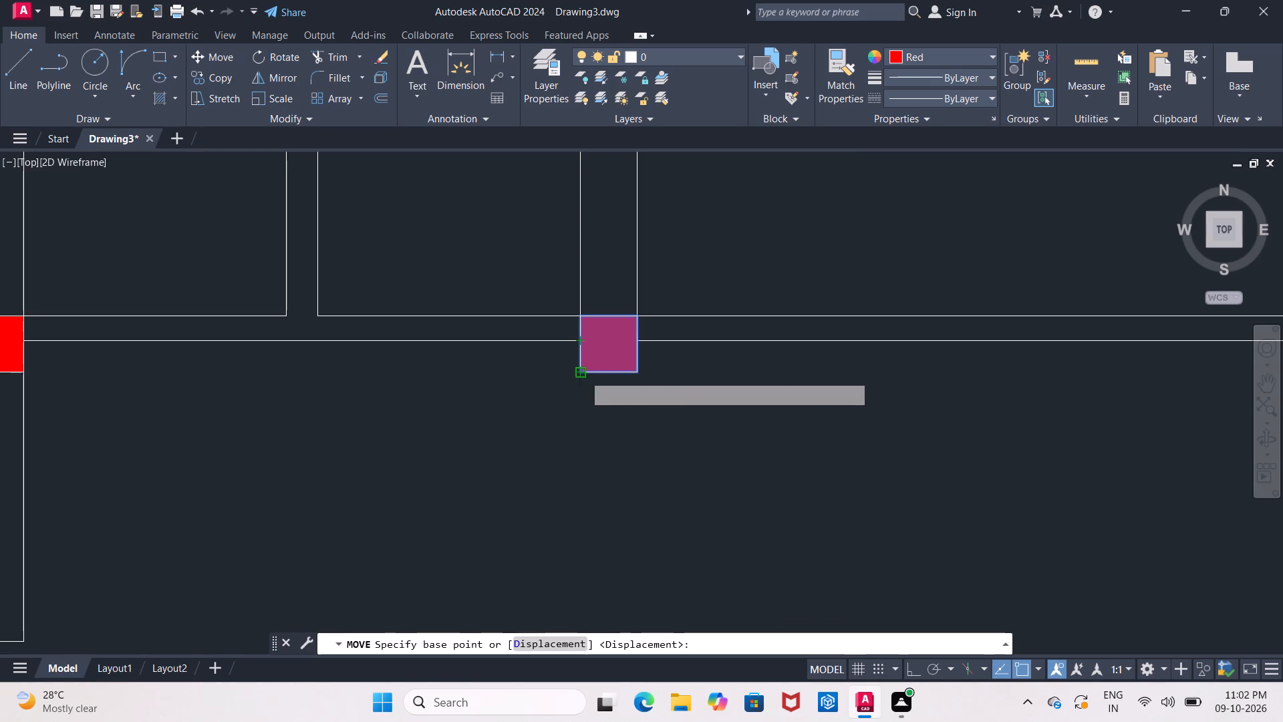
click(579, 338)
Copy the spare column beside the plan's bottom-right corner by its top-left corner into the lower middle room's top-right wall junction.
scroll(587, 379, down, 2)
middle_drag(596, 398, 507, 394)
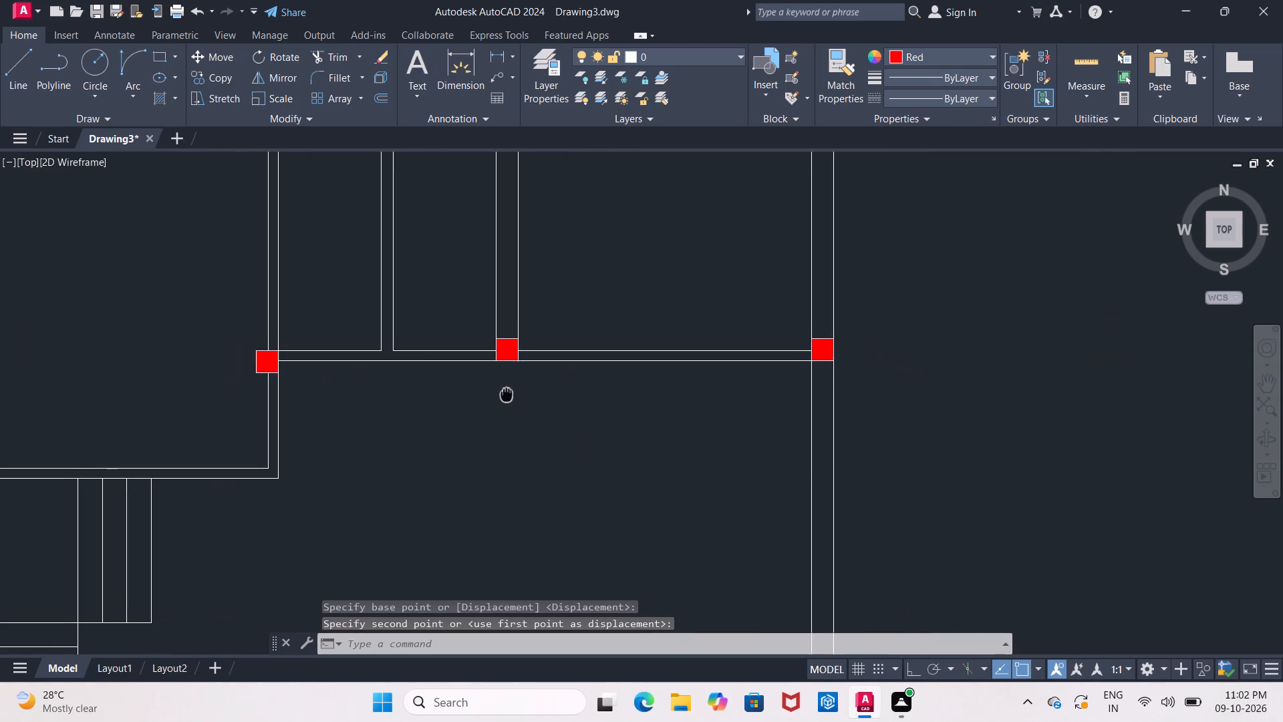
middle_drag(507, 394, 424, 398)
scroll(435, 400, down, 1)
middle_drag(448, 404, 480, 409)
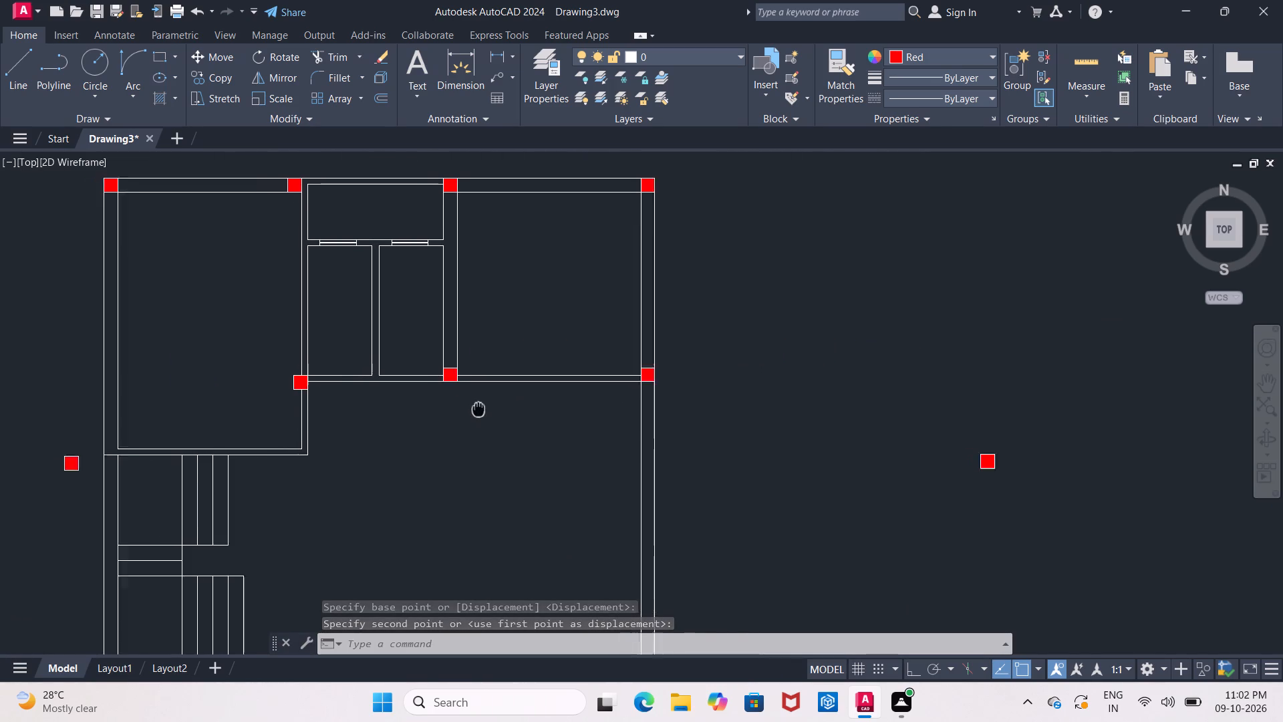
middle_drag(480, 409, 510, 404)
scroll(511, 403, down, 2)
middle_drag(511, 442, 519, 423)
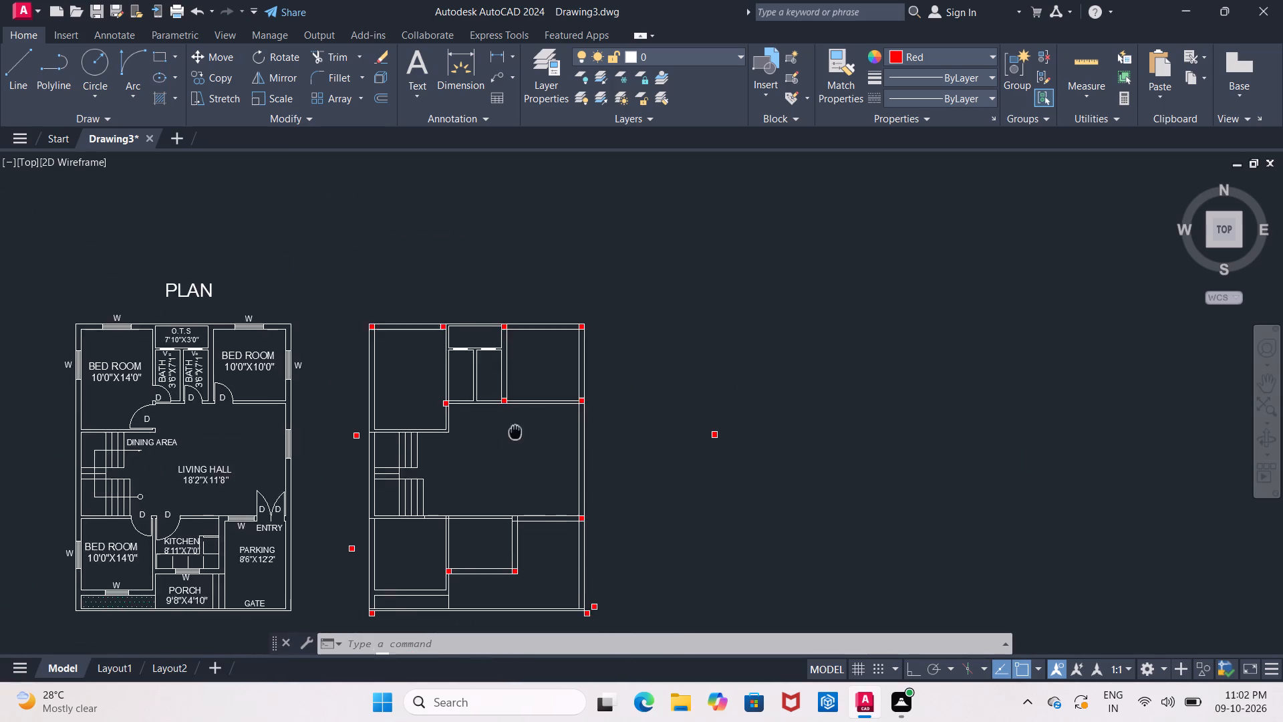
middle_drag(519, 423, 583, 299)
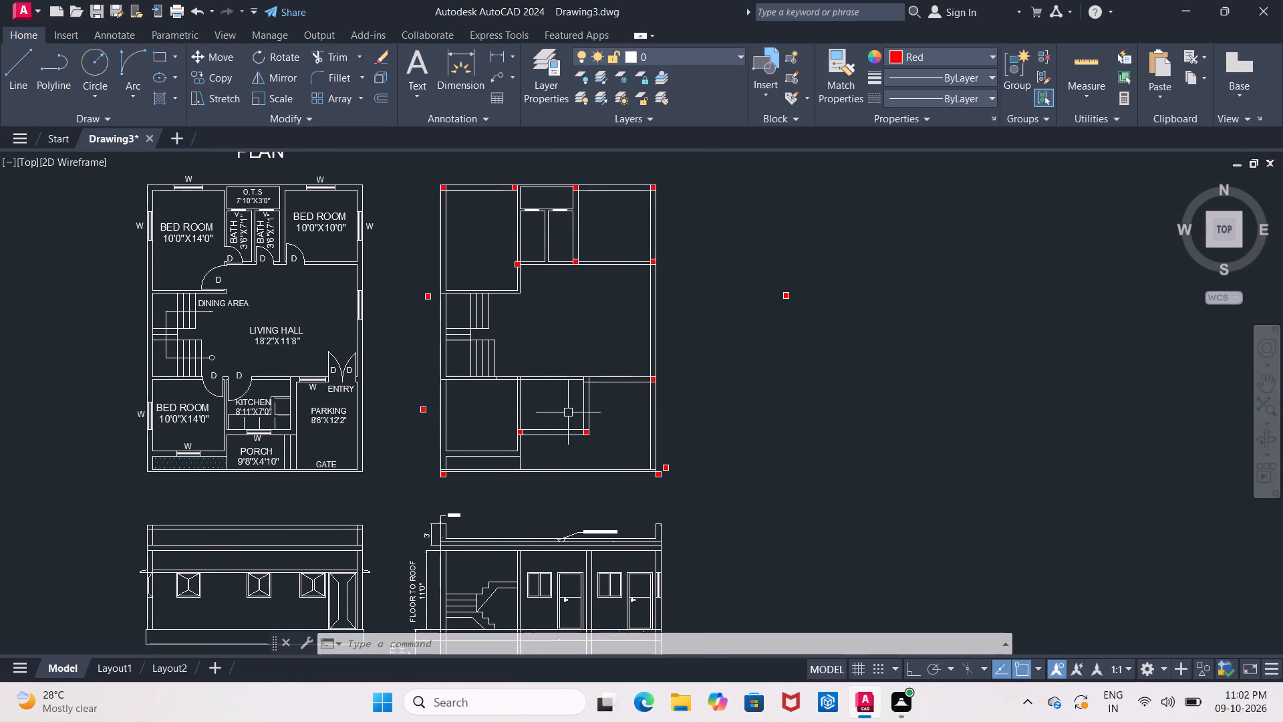
scroll(569, 412, up, 2)
middle_drag(550, 391, 452, 293)
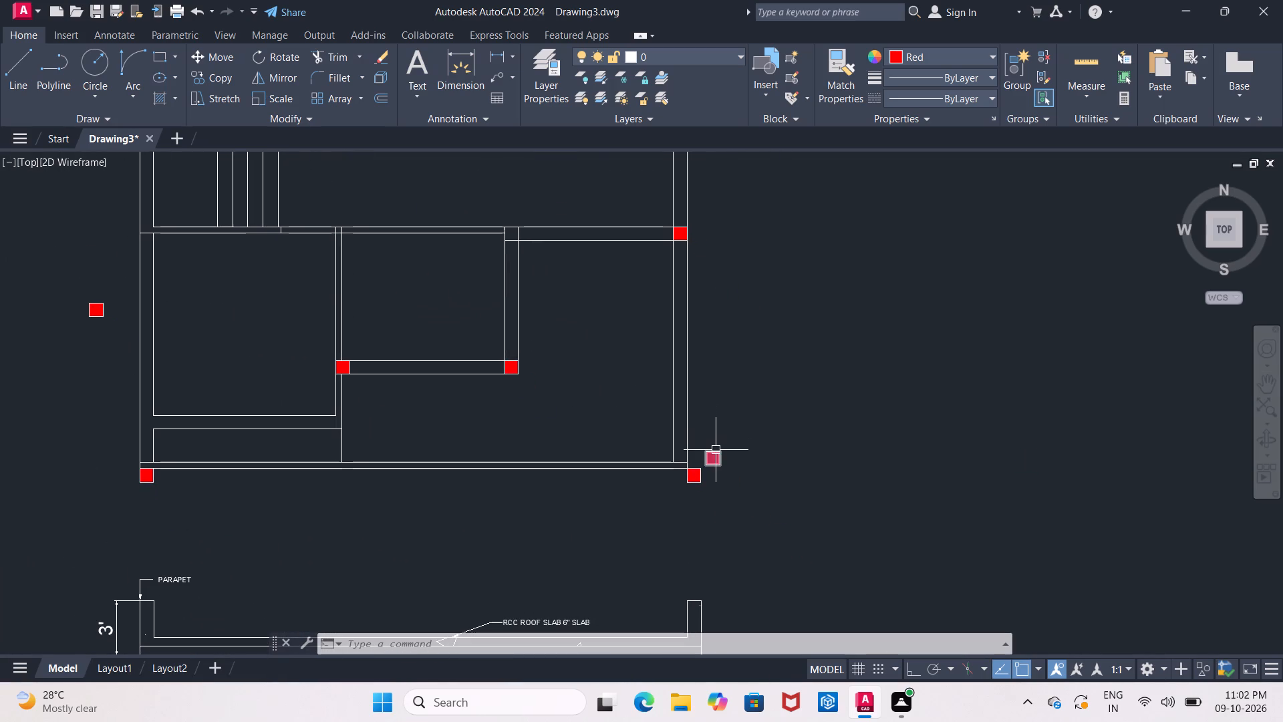
click(716, 451)
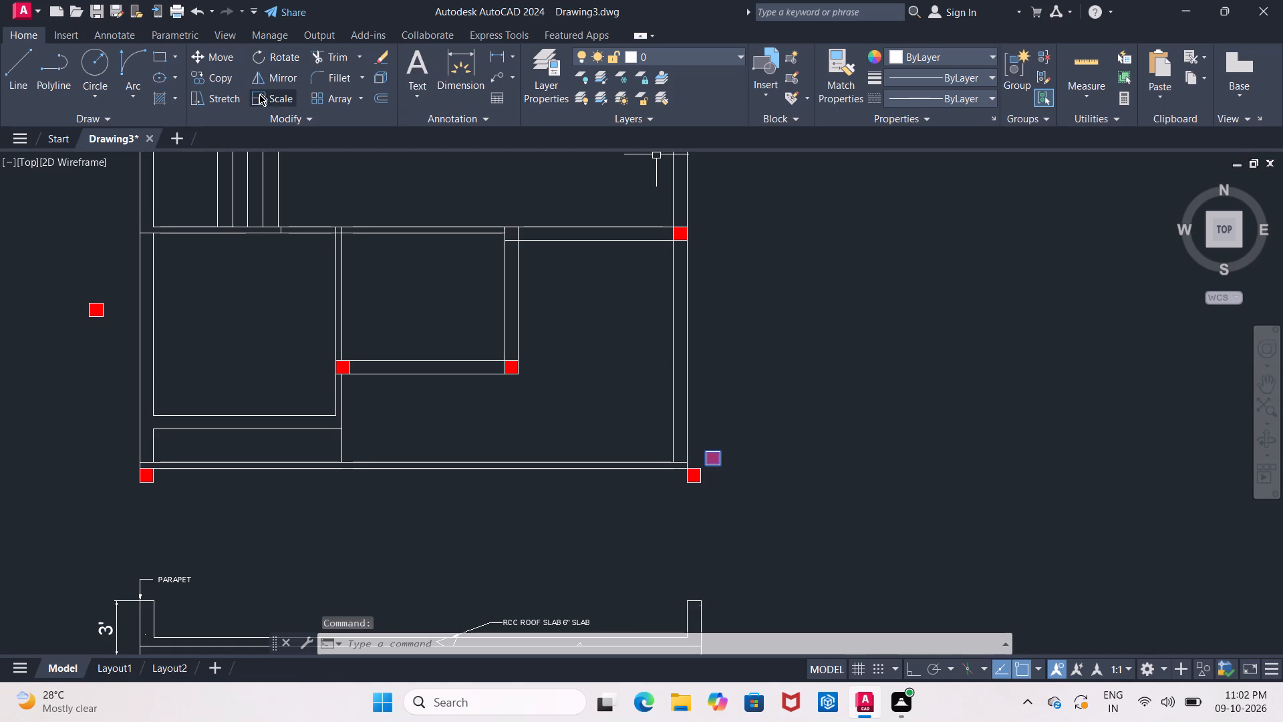
click(222, 82)
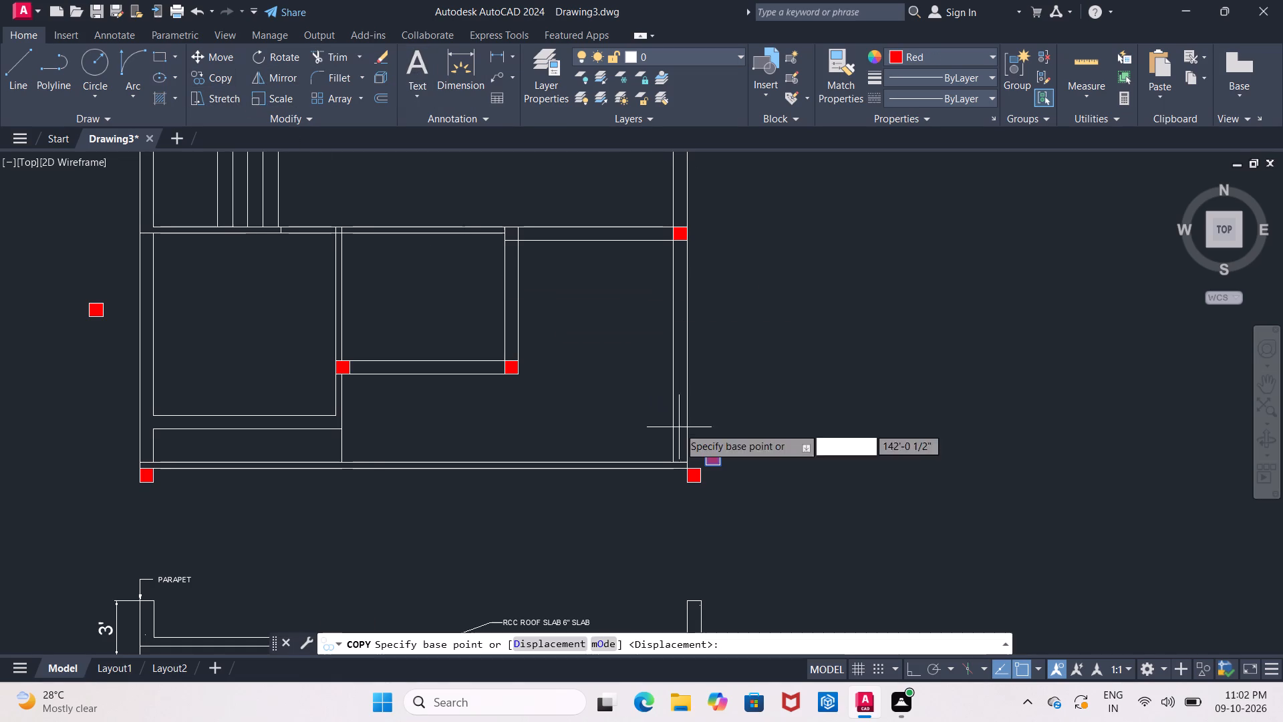
click(702, 454)
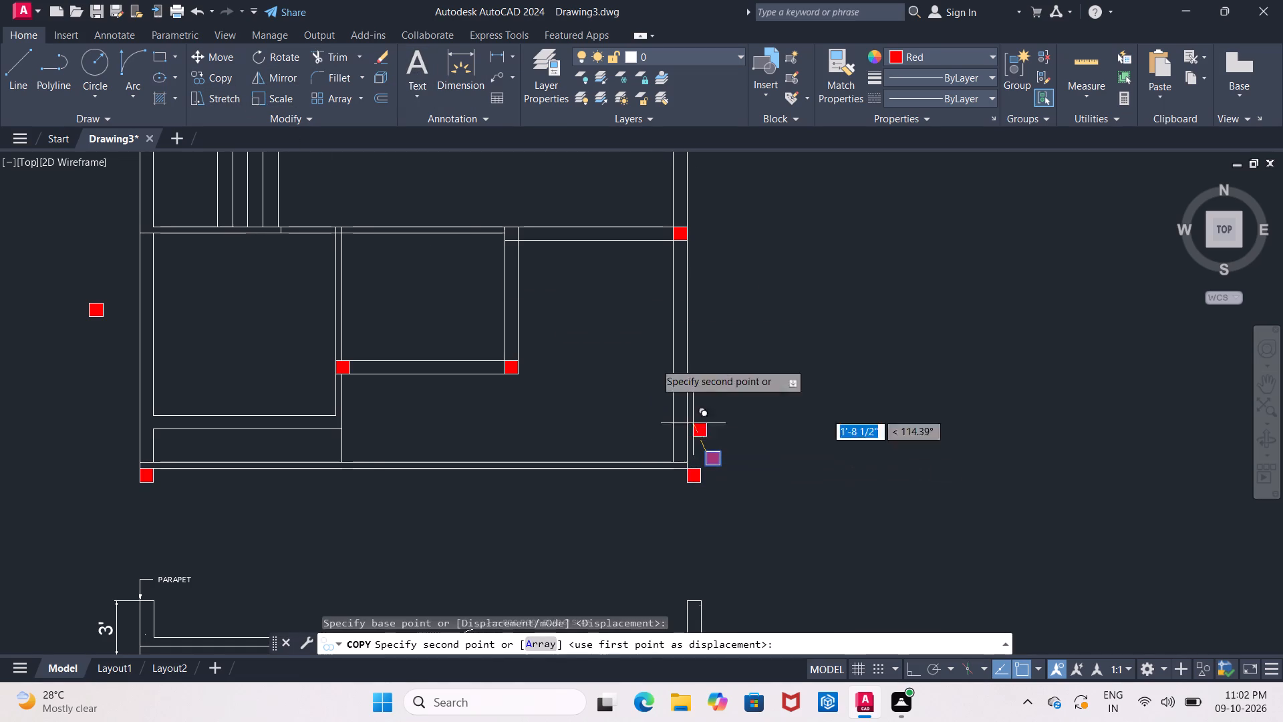
scroll(525, 207, up, 1)
middle_drag(525, 207, 565, 295)
scroll(545, 329, up, 4)
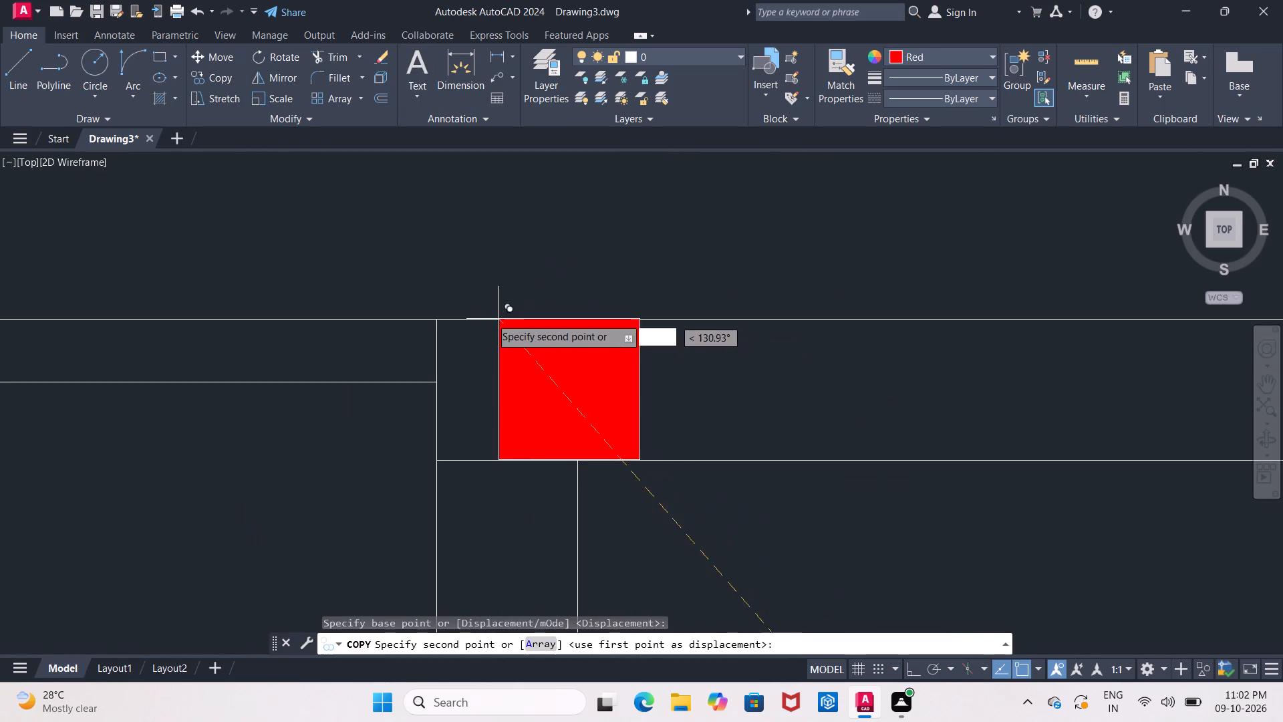
click(438, 322)
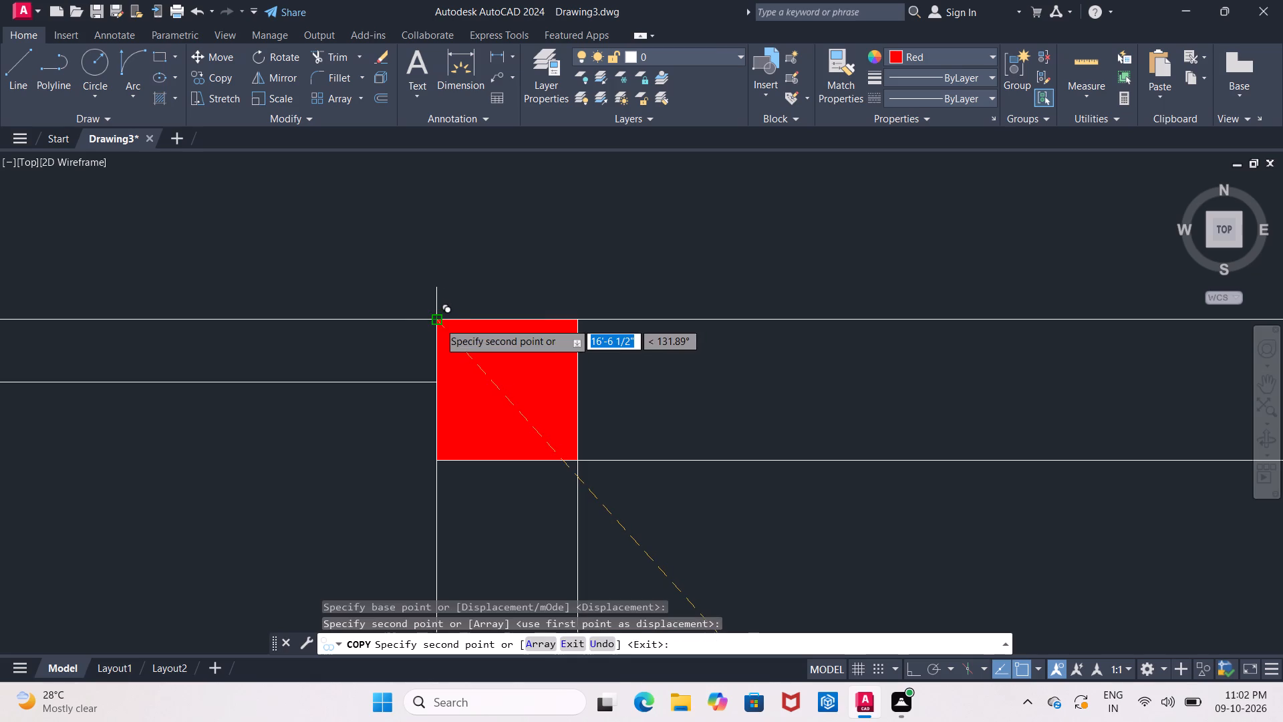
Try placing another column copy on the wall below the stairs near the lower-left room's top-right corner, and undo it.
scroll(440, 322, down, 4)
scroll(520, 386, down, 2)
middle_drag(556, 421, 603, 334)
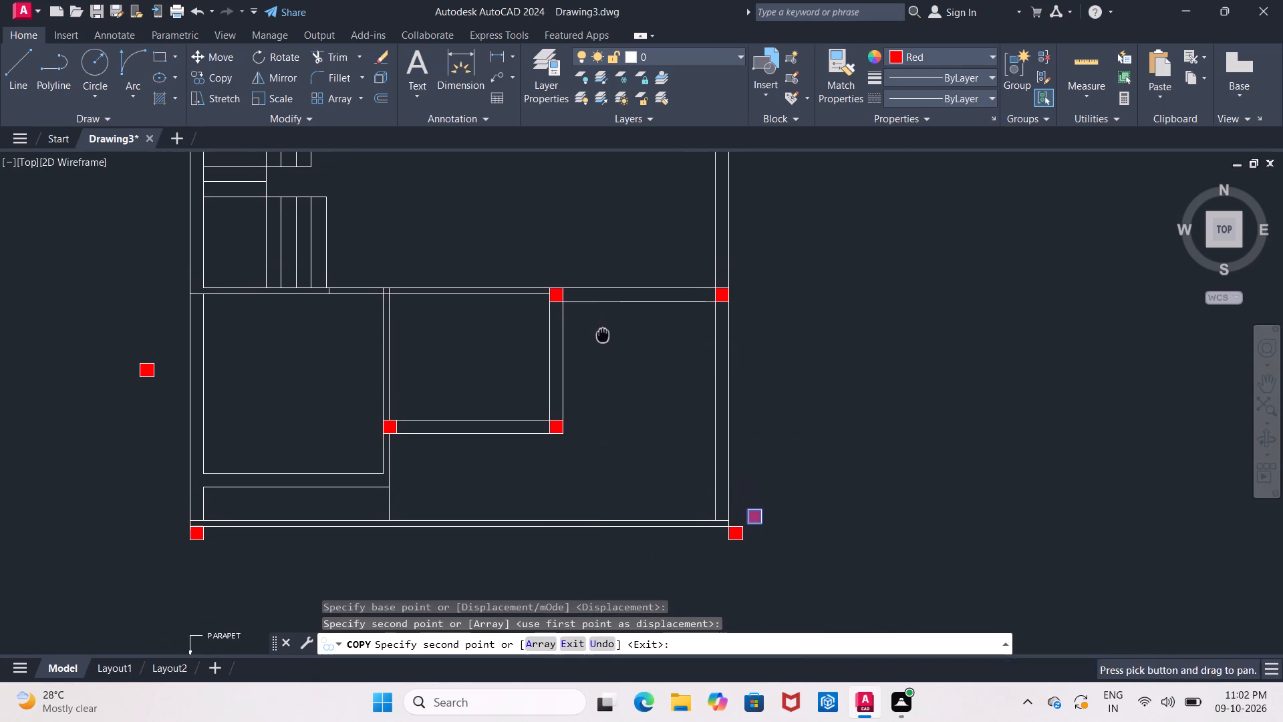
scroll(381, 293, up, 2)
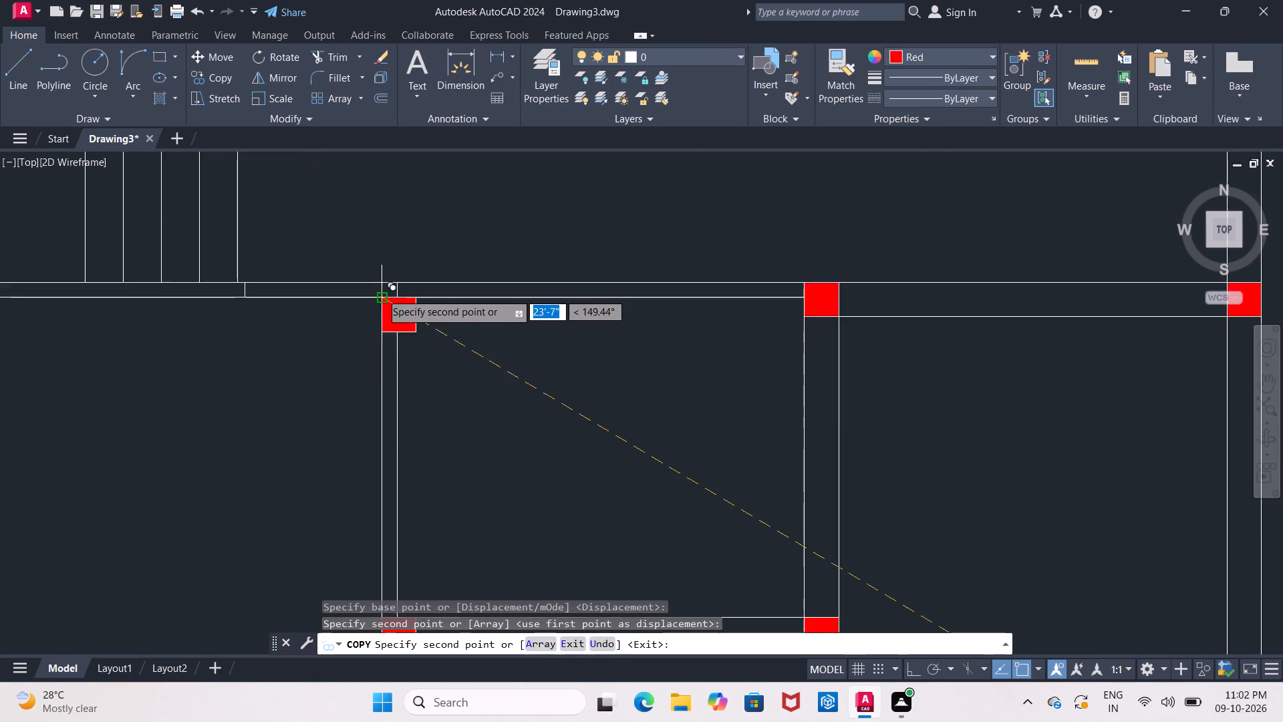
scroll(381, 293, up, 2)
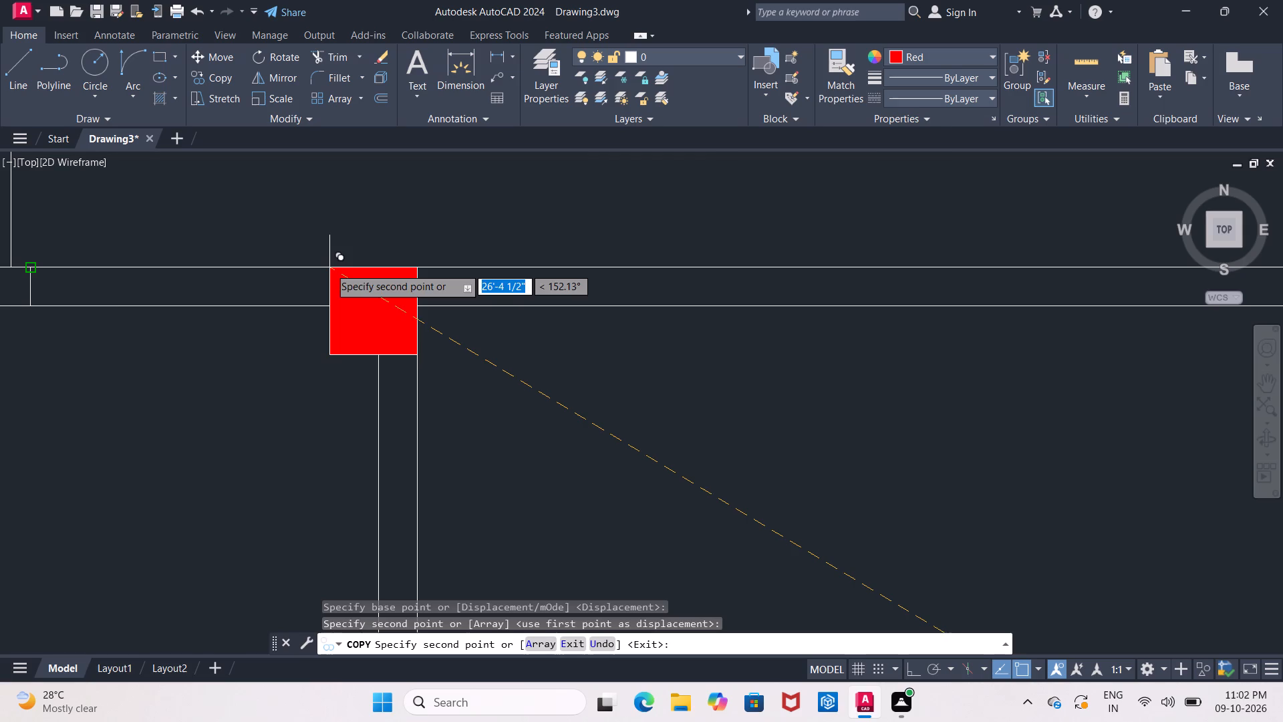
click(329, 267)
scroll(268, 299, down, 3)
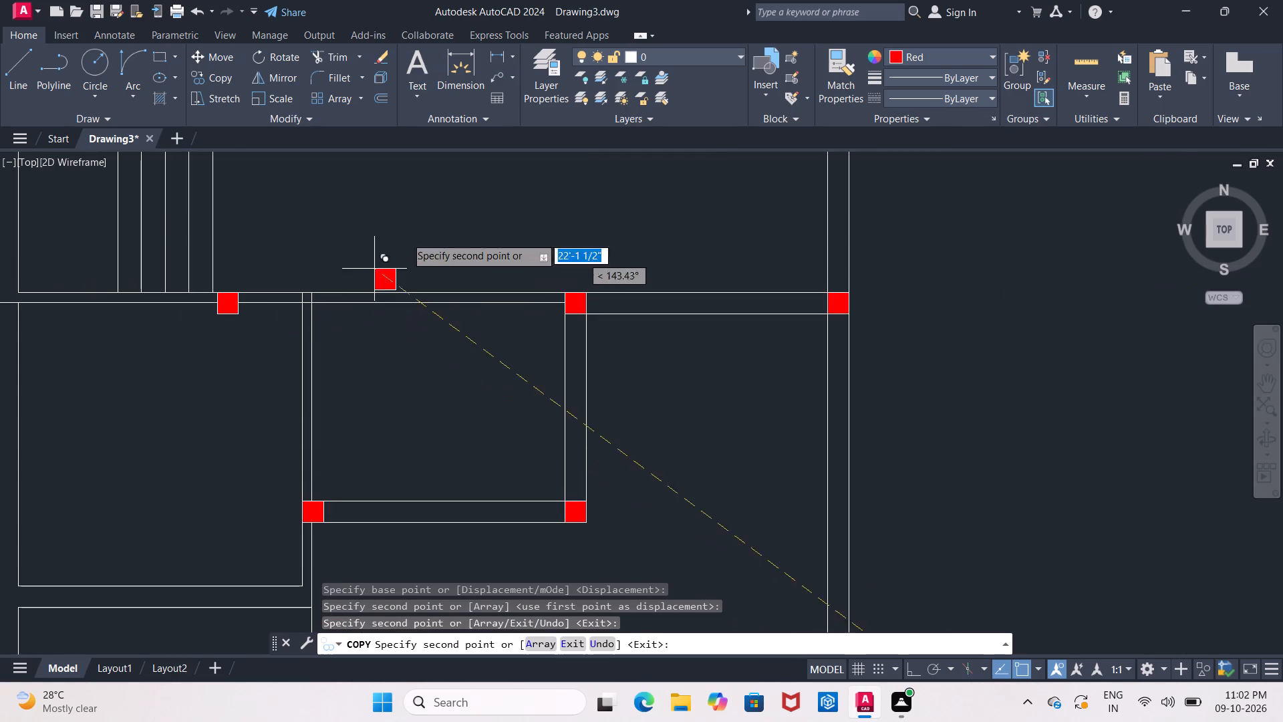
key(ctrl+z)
Place another column copy in the open hall just above the lower-left and middle rooms' dividing wall, and end the copying.
scroll(457, 286, down, 5)
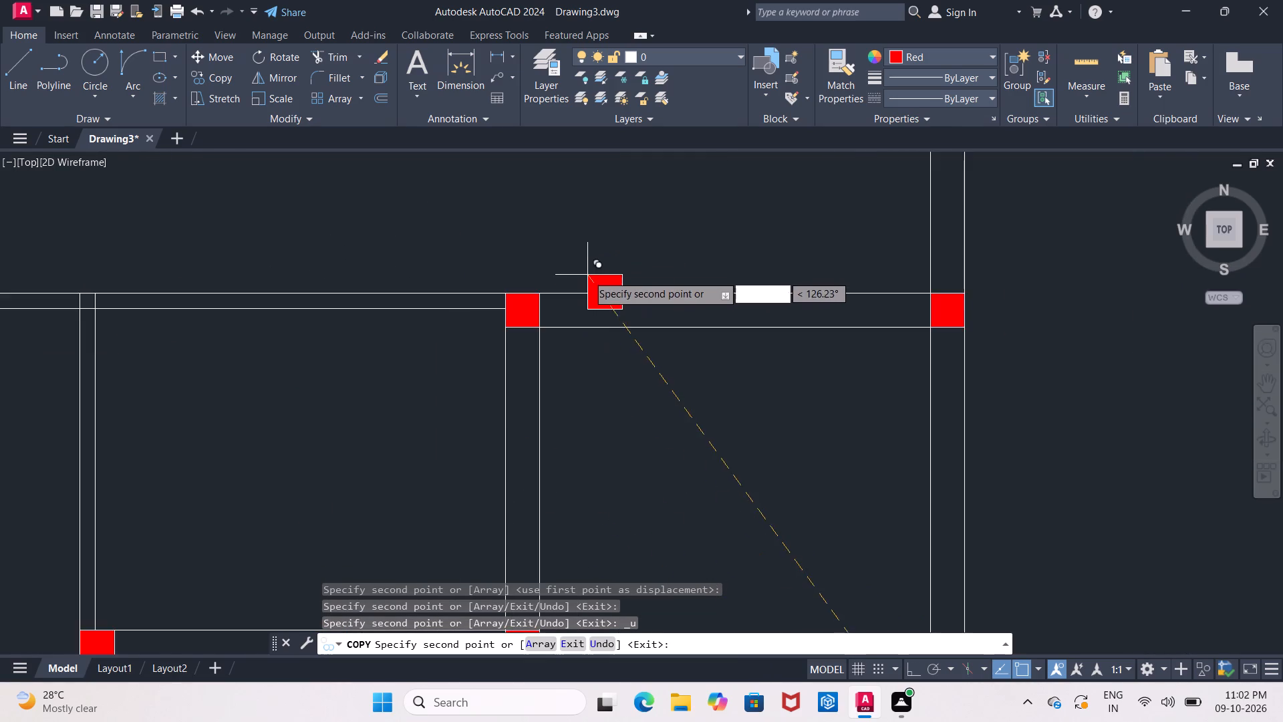
scroll(588, 274, down, 2)
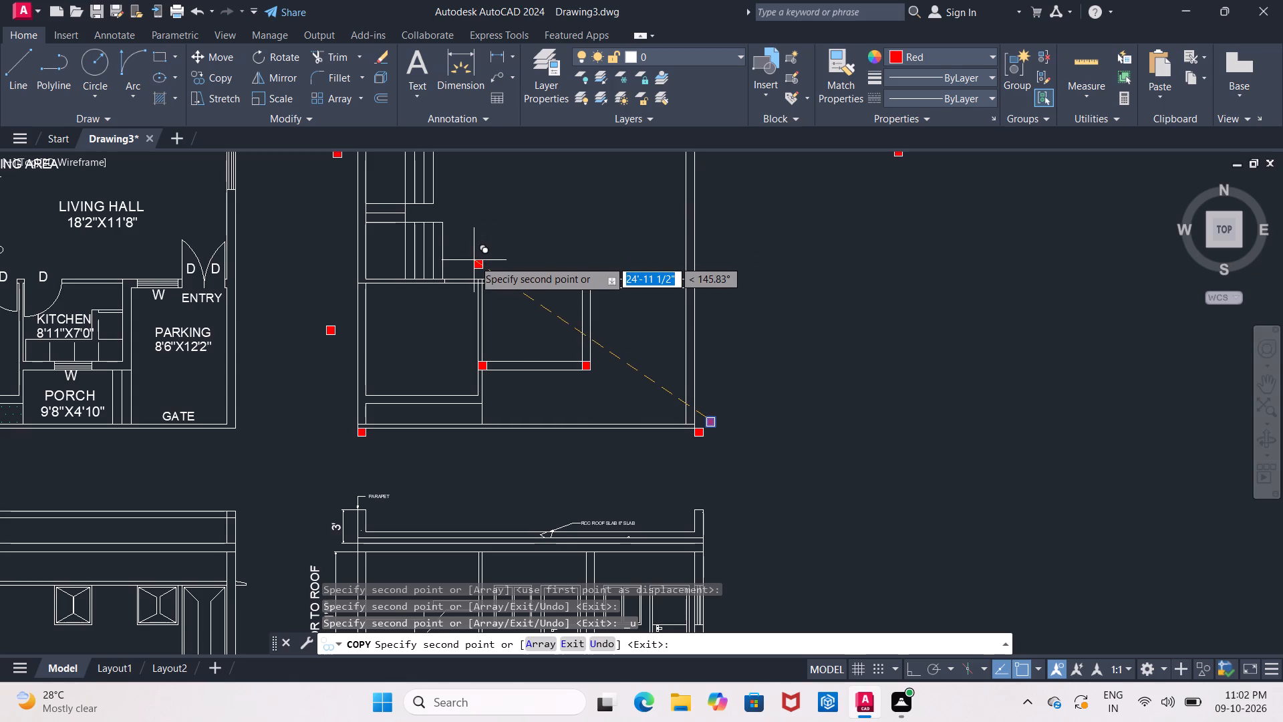
click(476, 262)
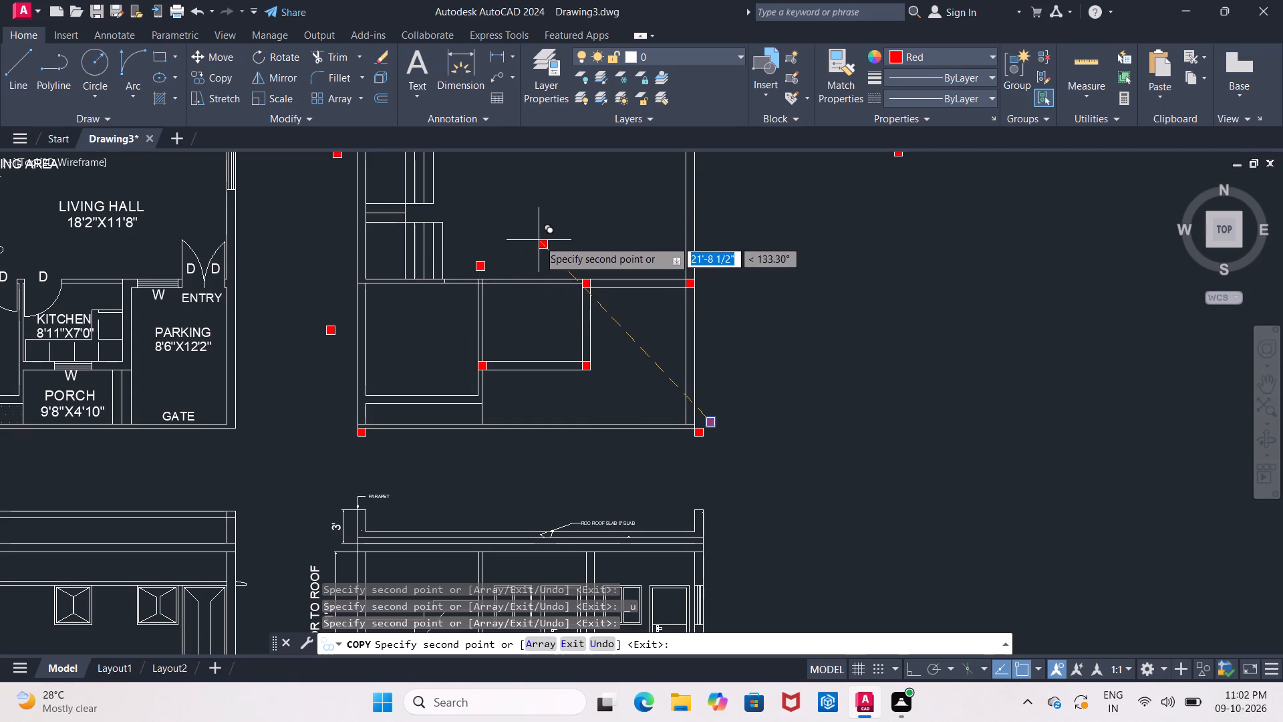
key(Escape)
Move the new copy by its top-left corner into the junction of the lower rooms' dividing wall and their top wall.
scroll(502, 332, up, 2)
middle_drag(494, 309, 594, 408)
scroll(565, 366, up, 2)
middle_drag(567, 366, 601, 446)
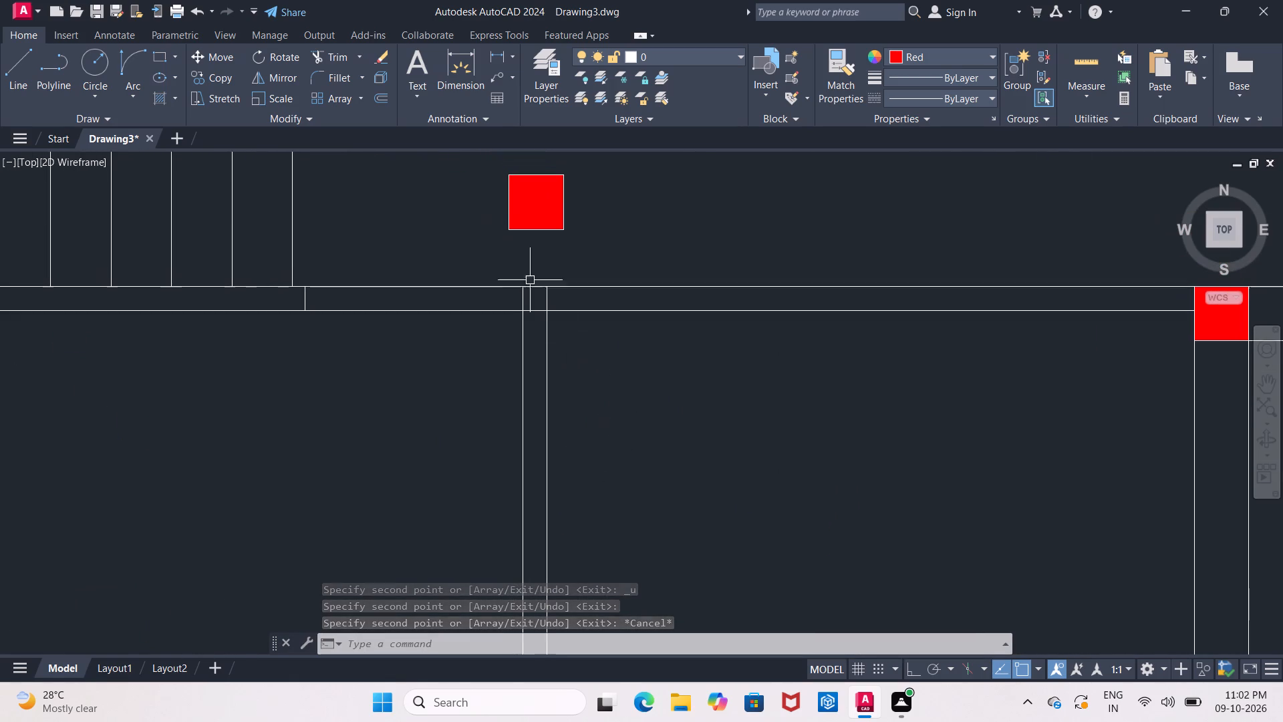
click(527, 176)
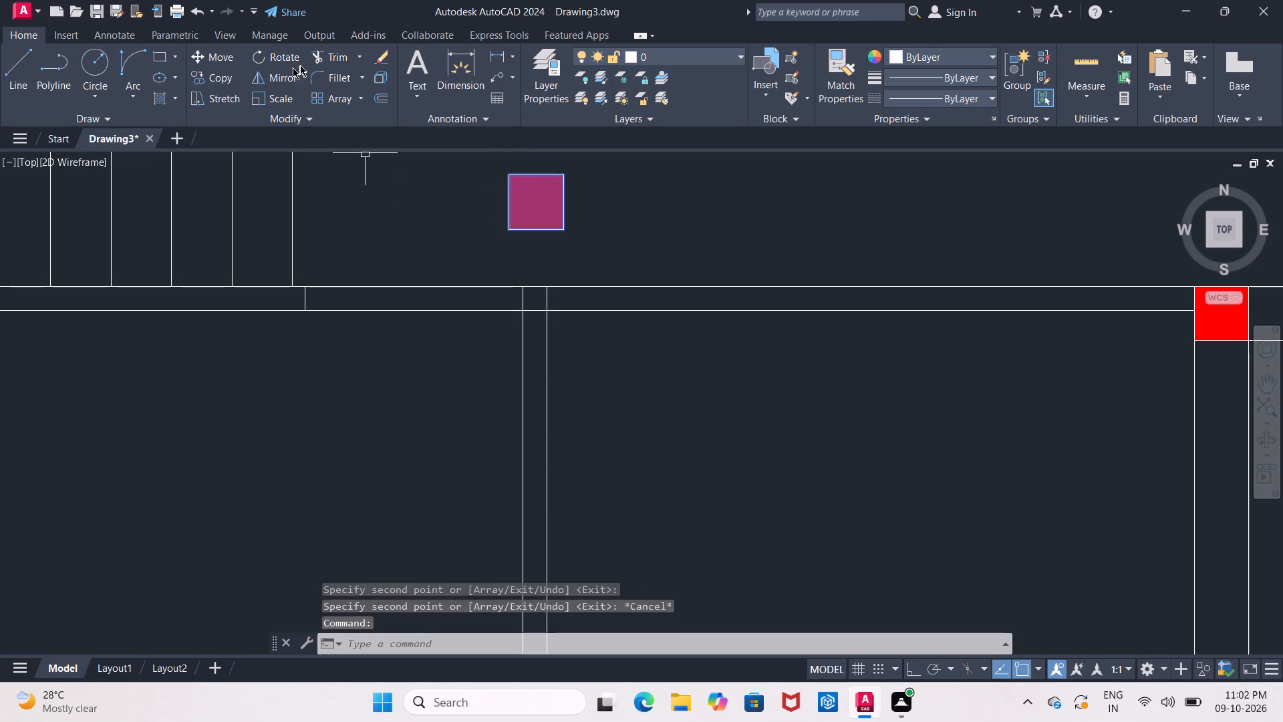
click(219, 59)
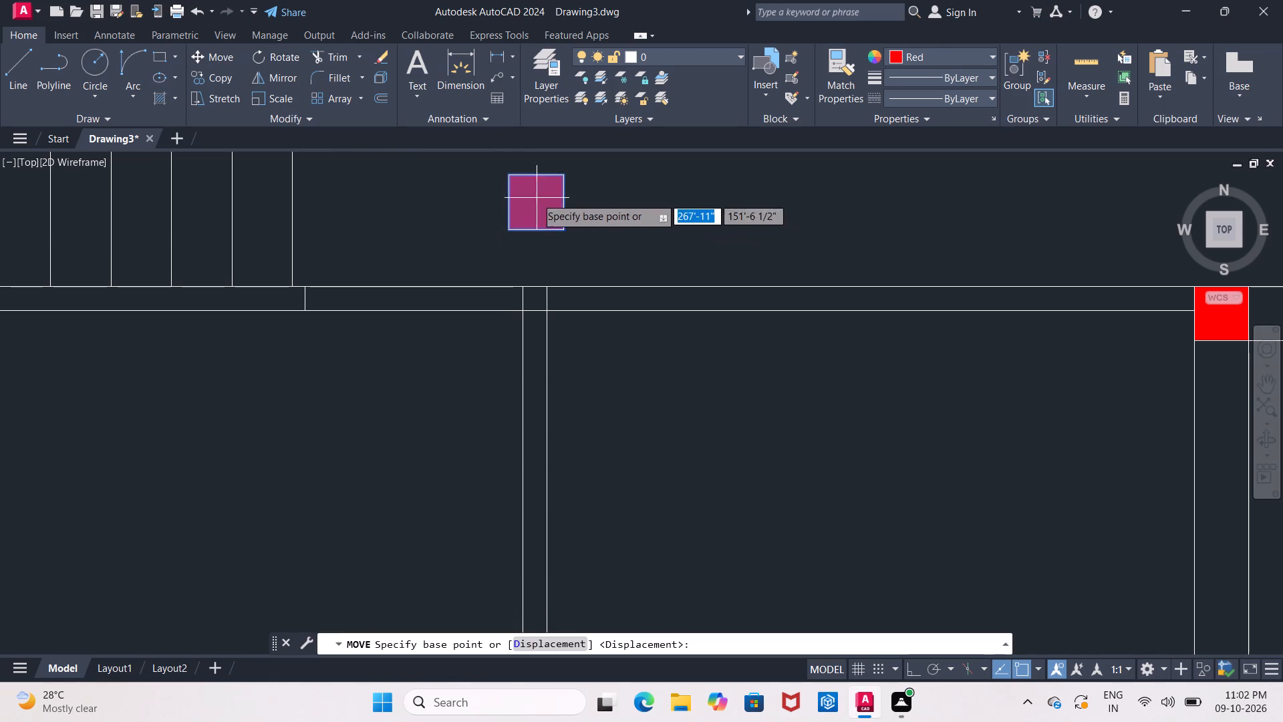
click(515, 175)
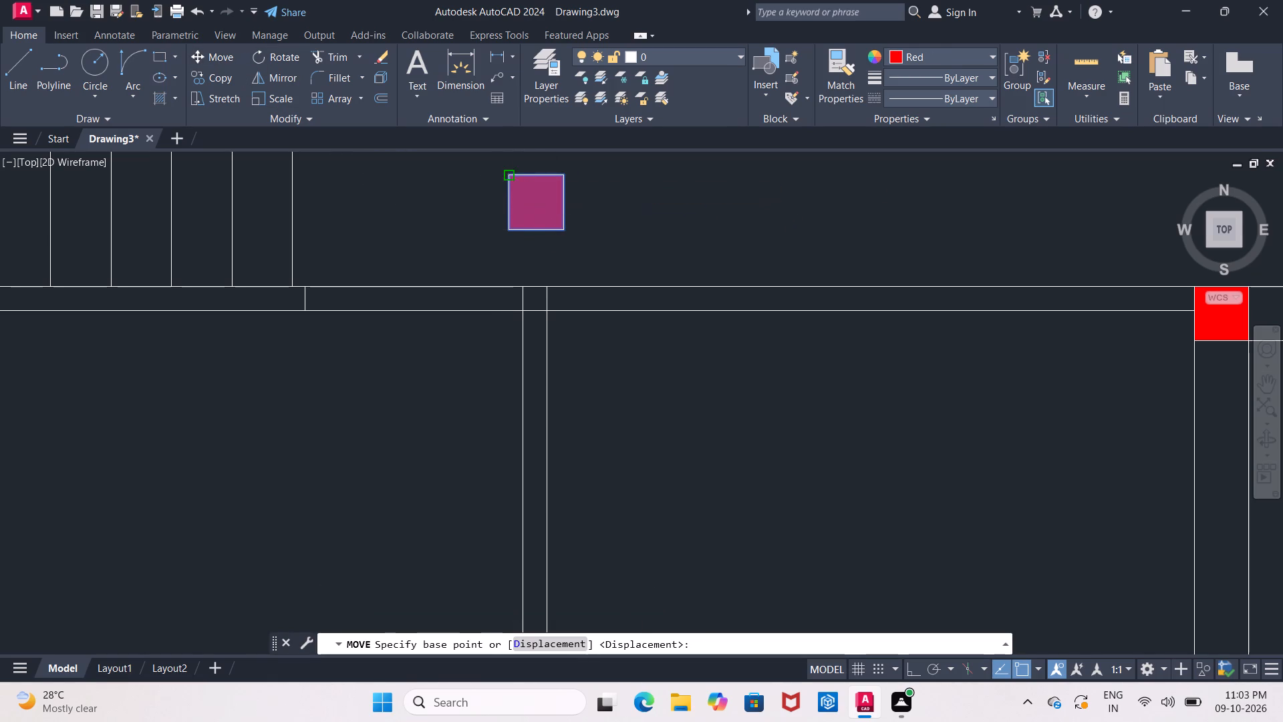
scroll(523, 291, up, 2)
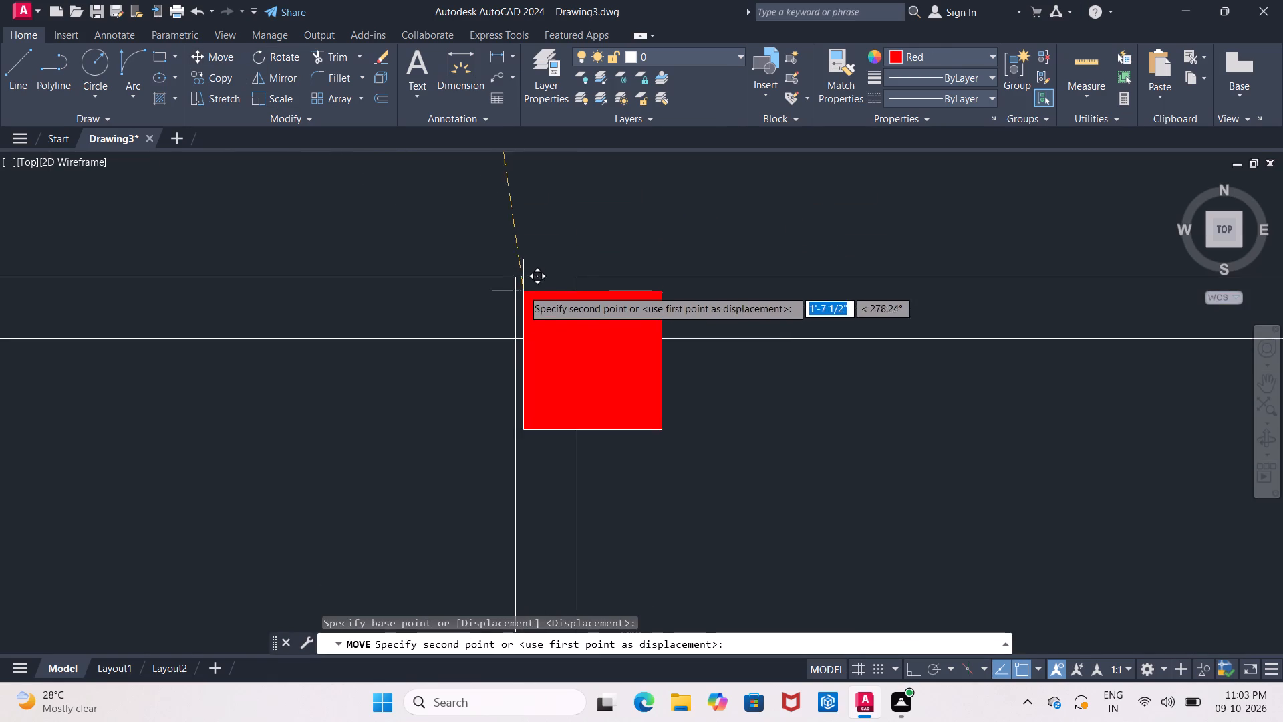
click(516, 279)
scroll(614, 313, down, 2)
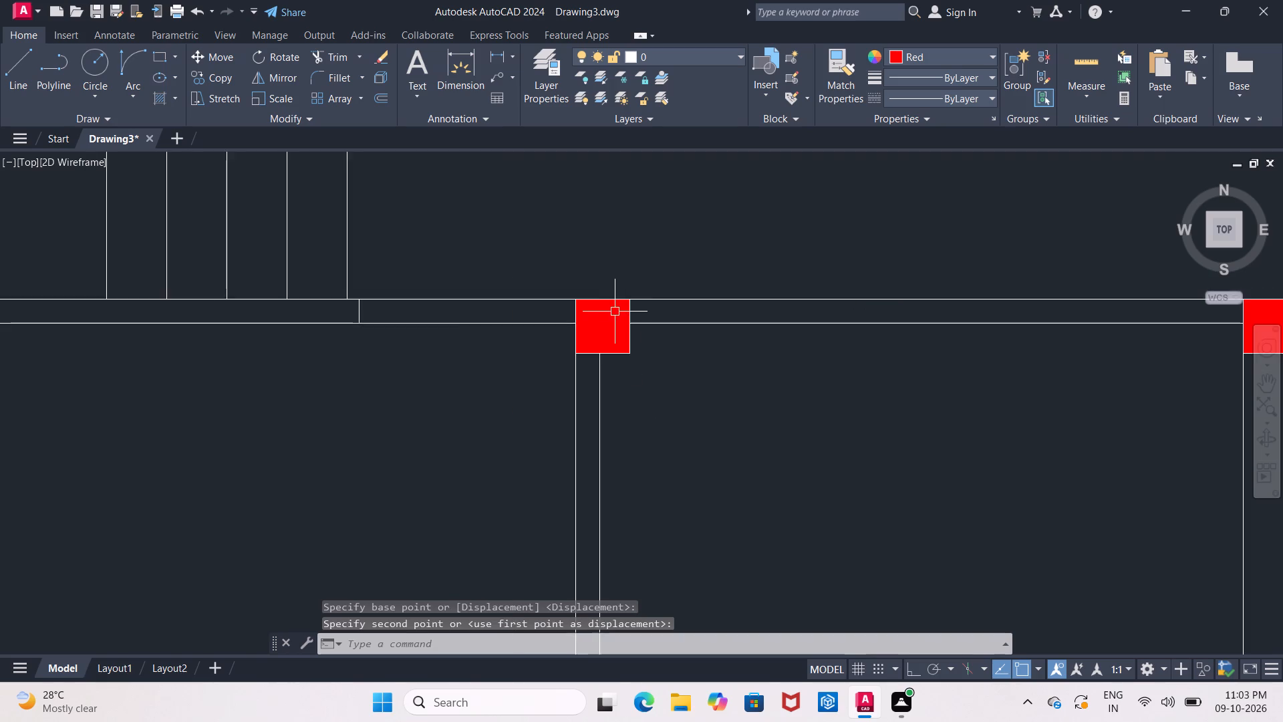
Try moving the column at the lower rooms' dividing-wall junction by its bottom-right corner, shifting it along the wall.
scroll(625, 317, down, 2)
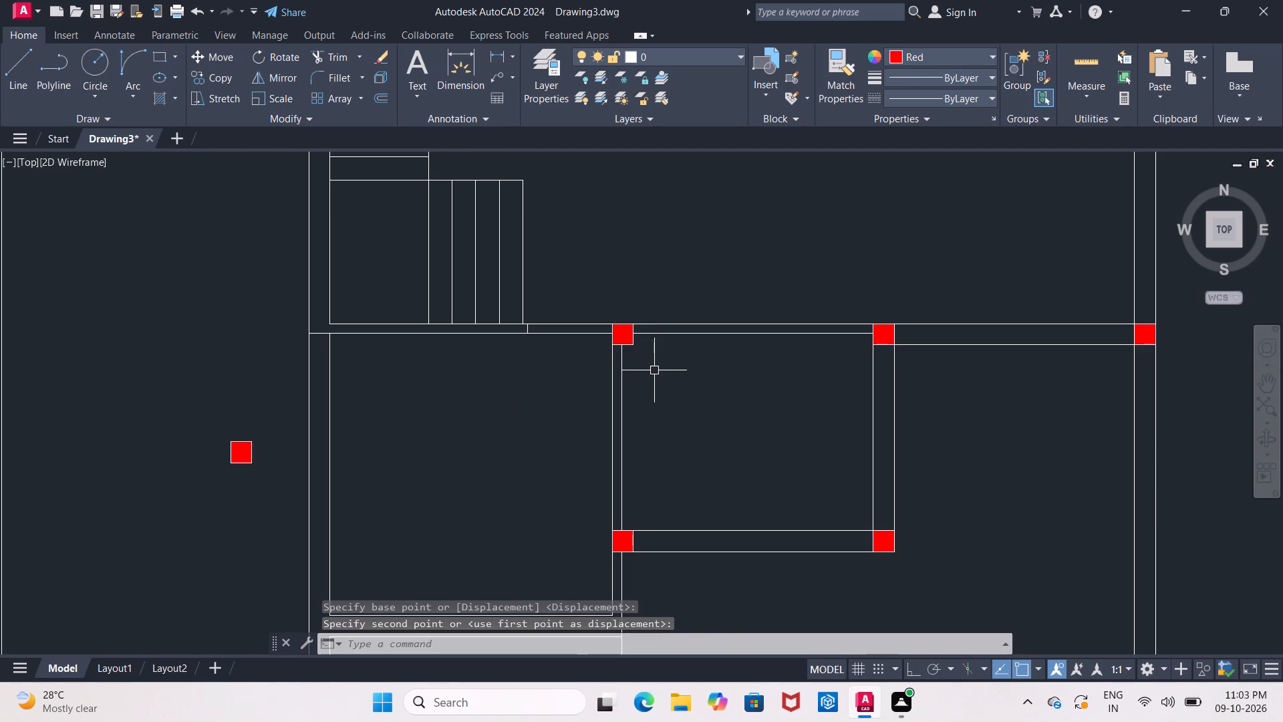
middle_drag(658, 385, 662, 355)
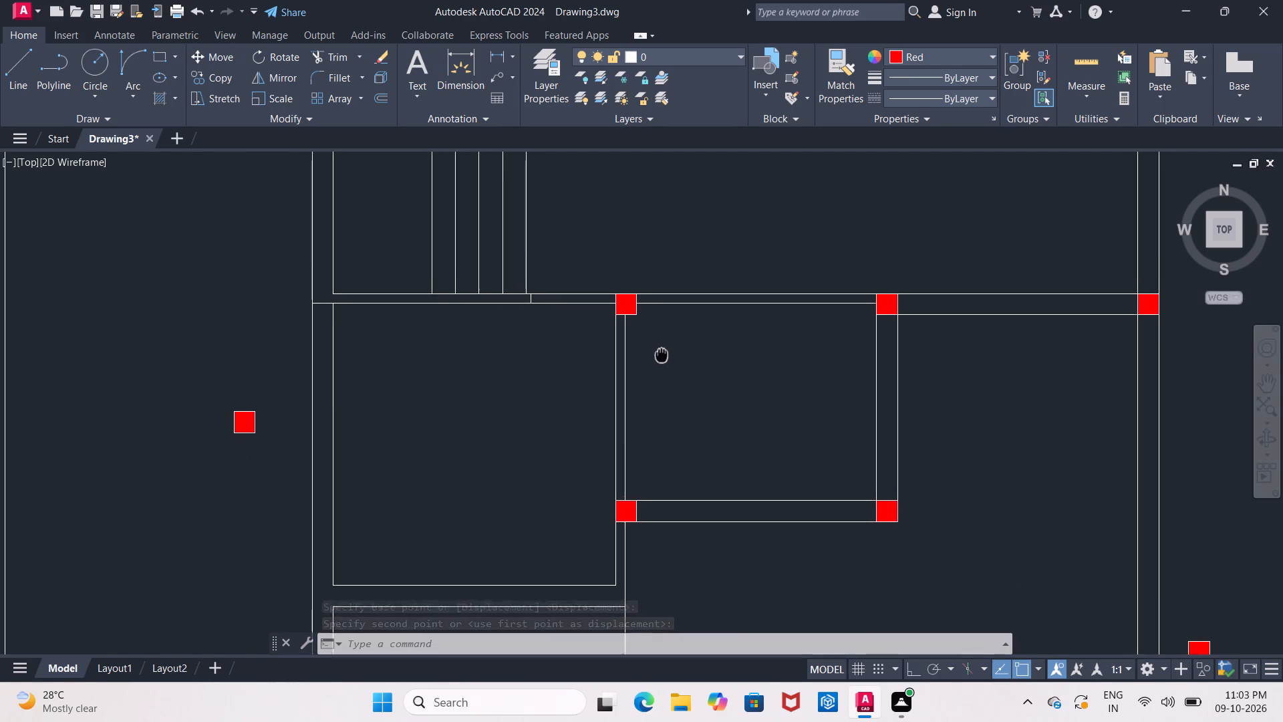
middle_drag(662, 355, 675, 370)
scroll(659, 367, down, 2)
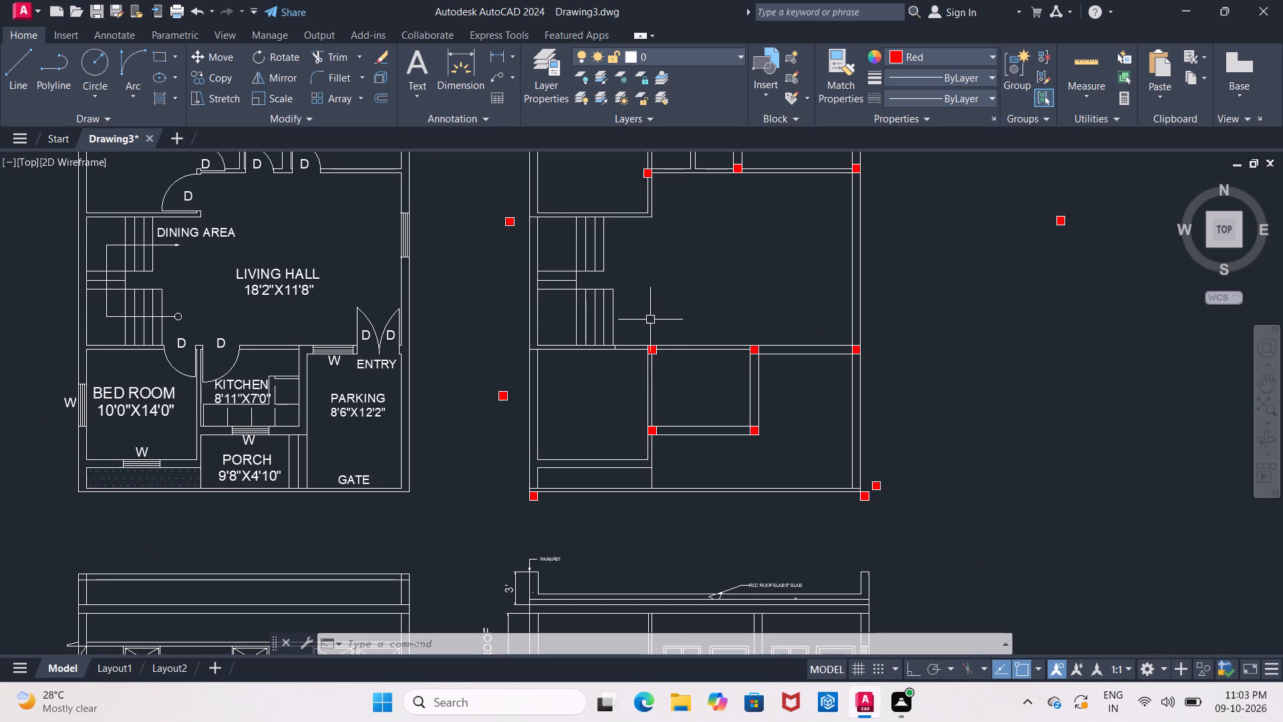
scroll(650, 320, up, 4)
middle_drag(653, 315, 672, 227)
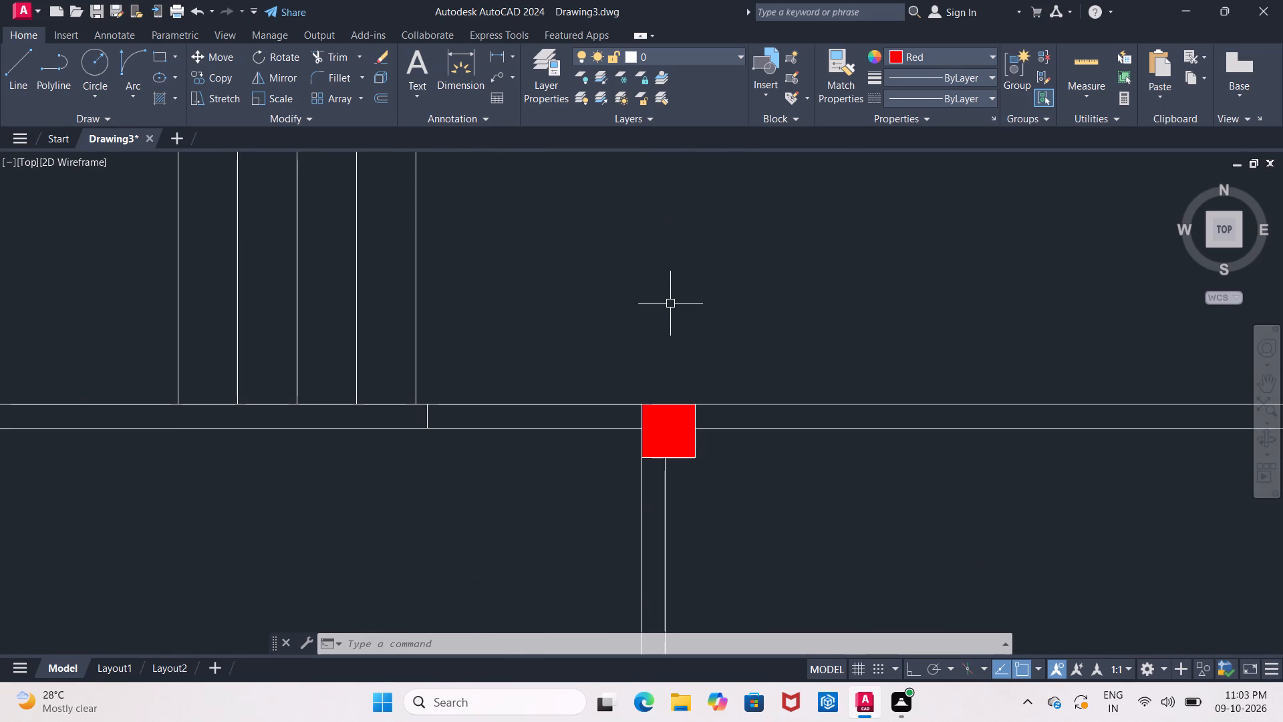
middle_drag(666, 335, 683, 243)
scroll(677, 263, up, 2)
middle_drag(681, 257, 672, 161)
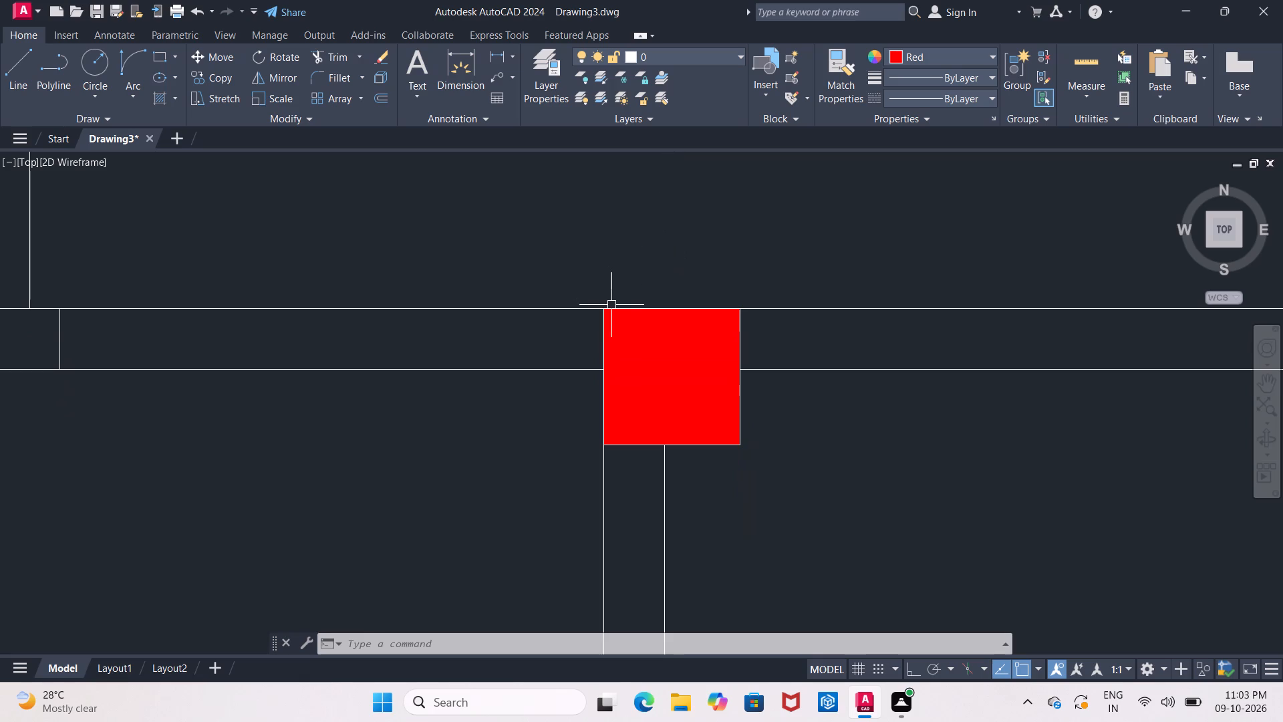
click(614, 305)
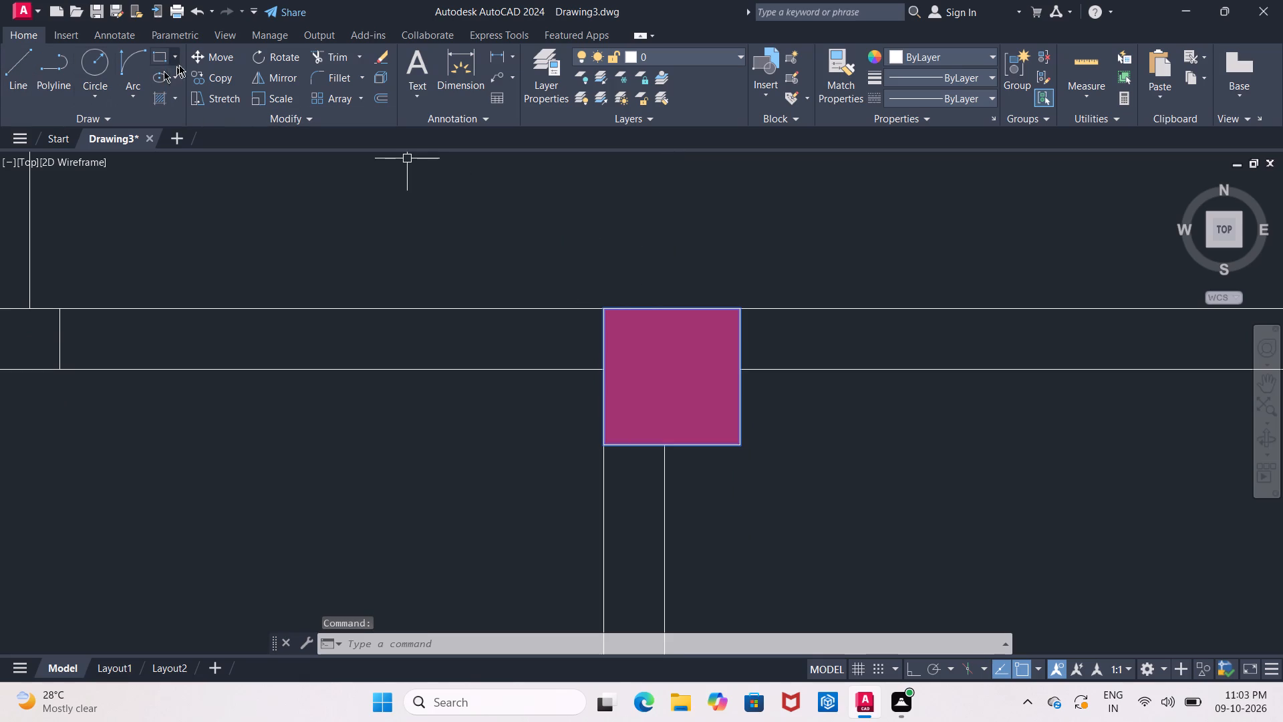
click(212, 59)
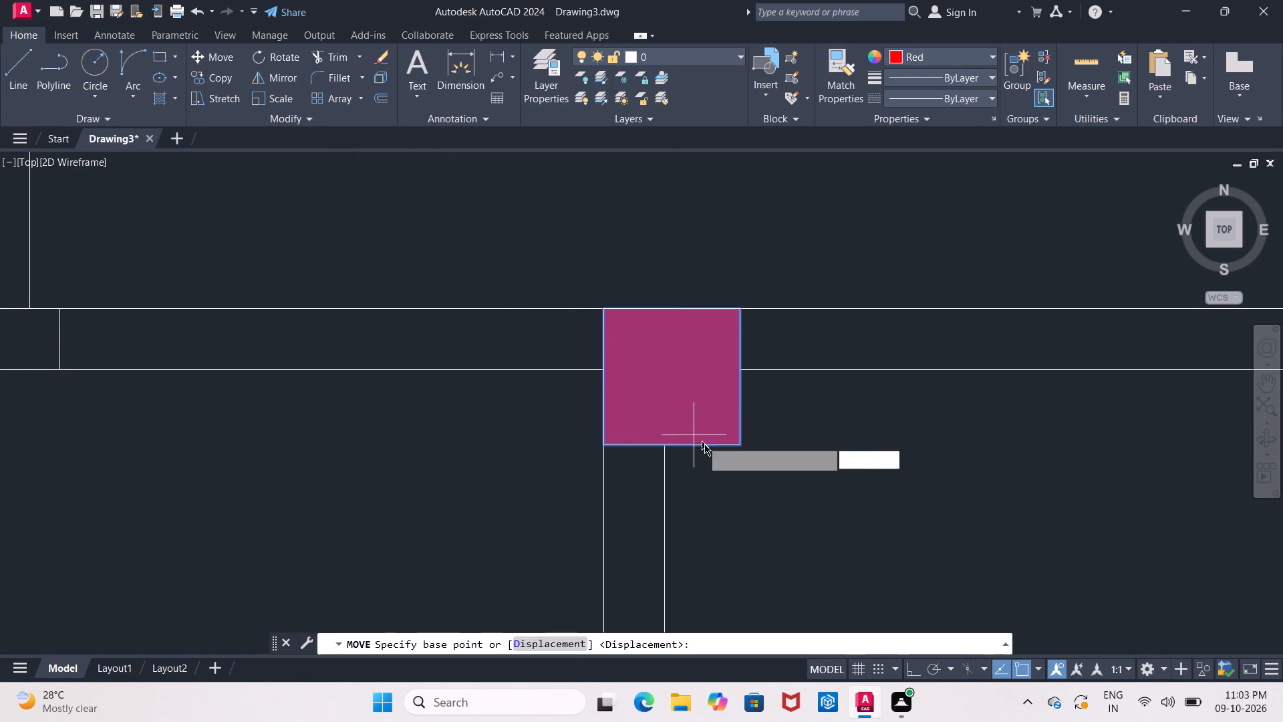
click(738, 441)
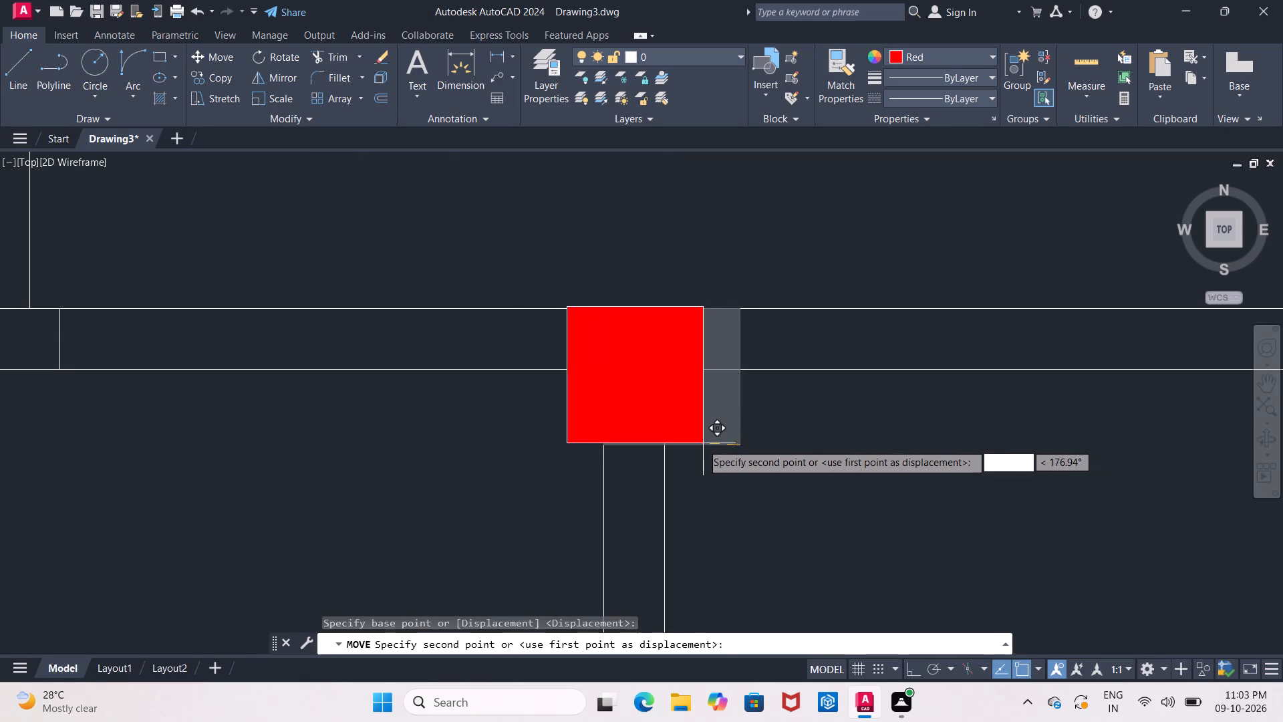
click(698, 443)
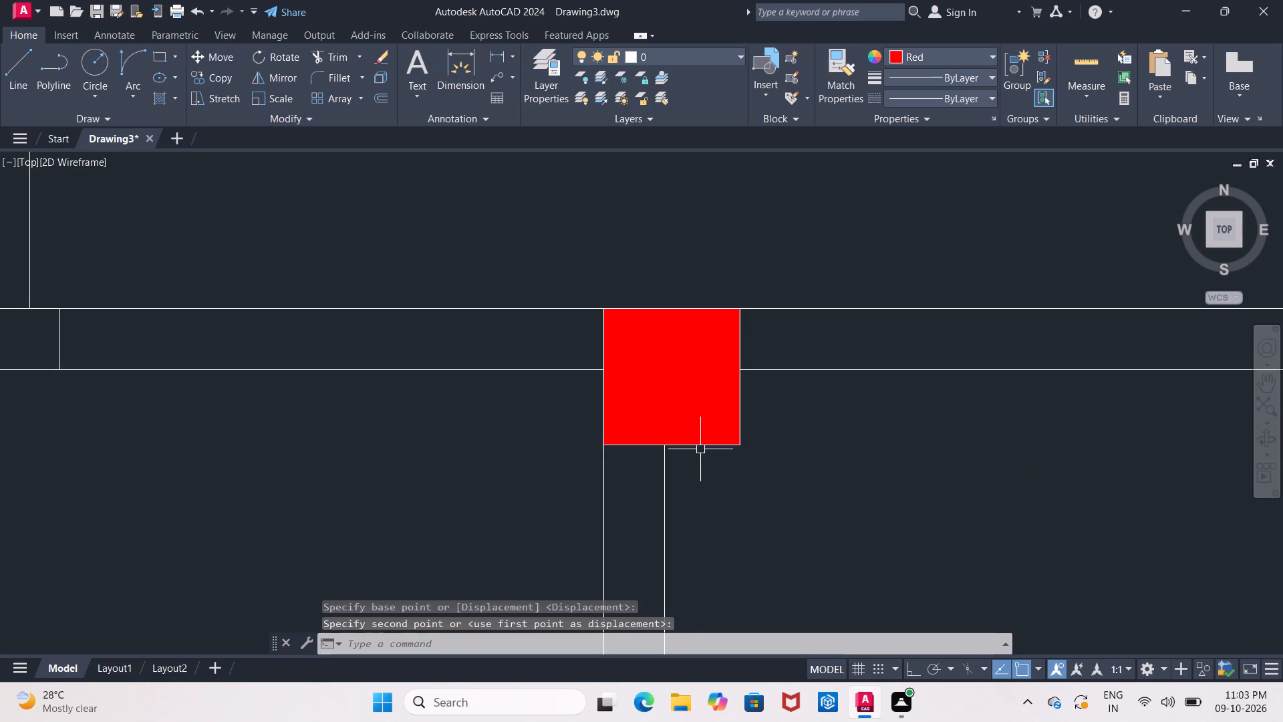
Examine the column placement across the second plan, from the lower room junctions to the upper rooms and outer corners.
middle_drag(697, 455, 669, 368)
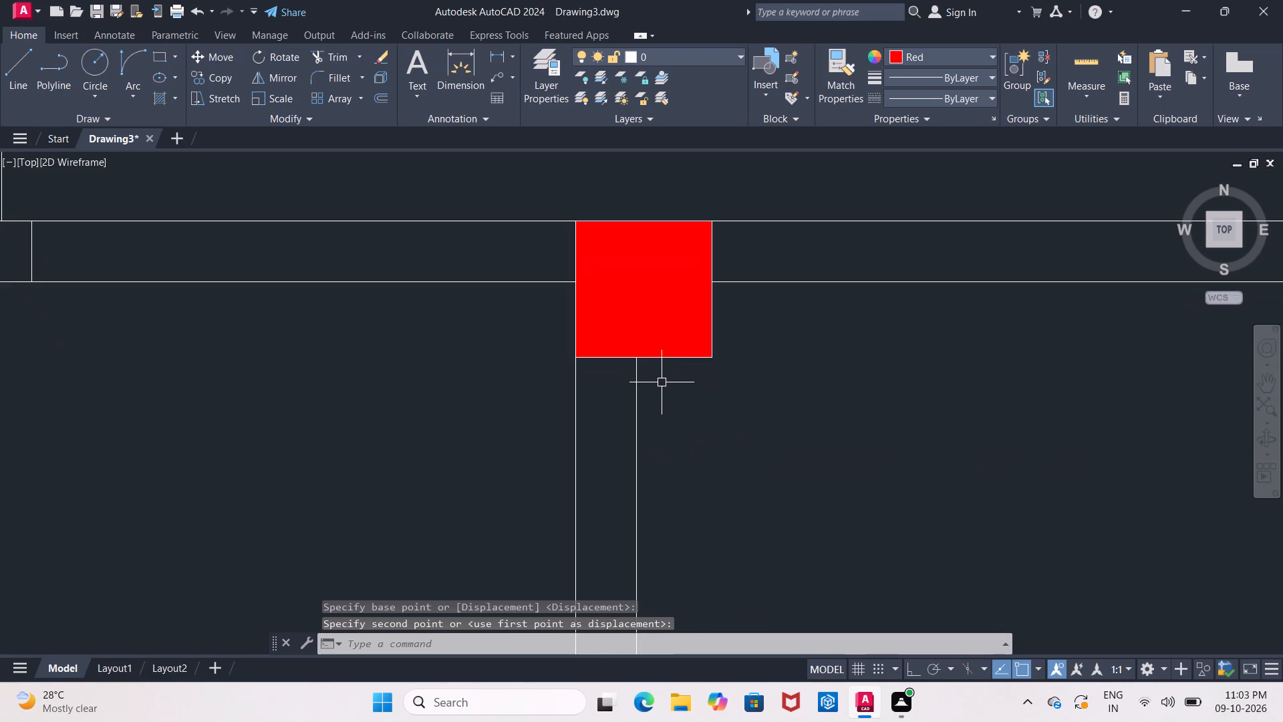
scroll(661, 383, down, 6)
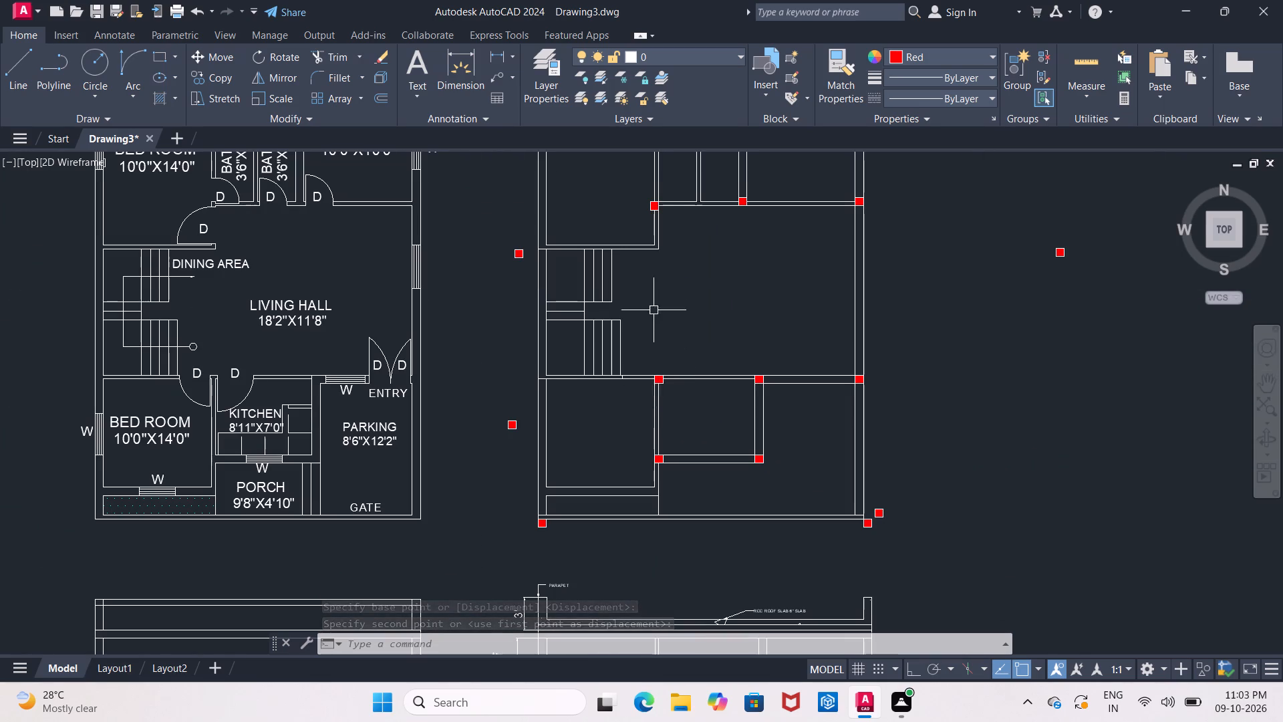
middle_drag(654, 301, 651, 338)
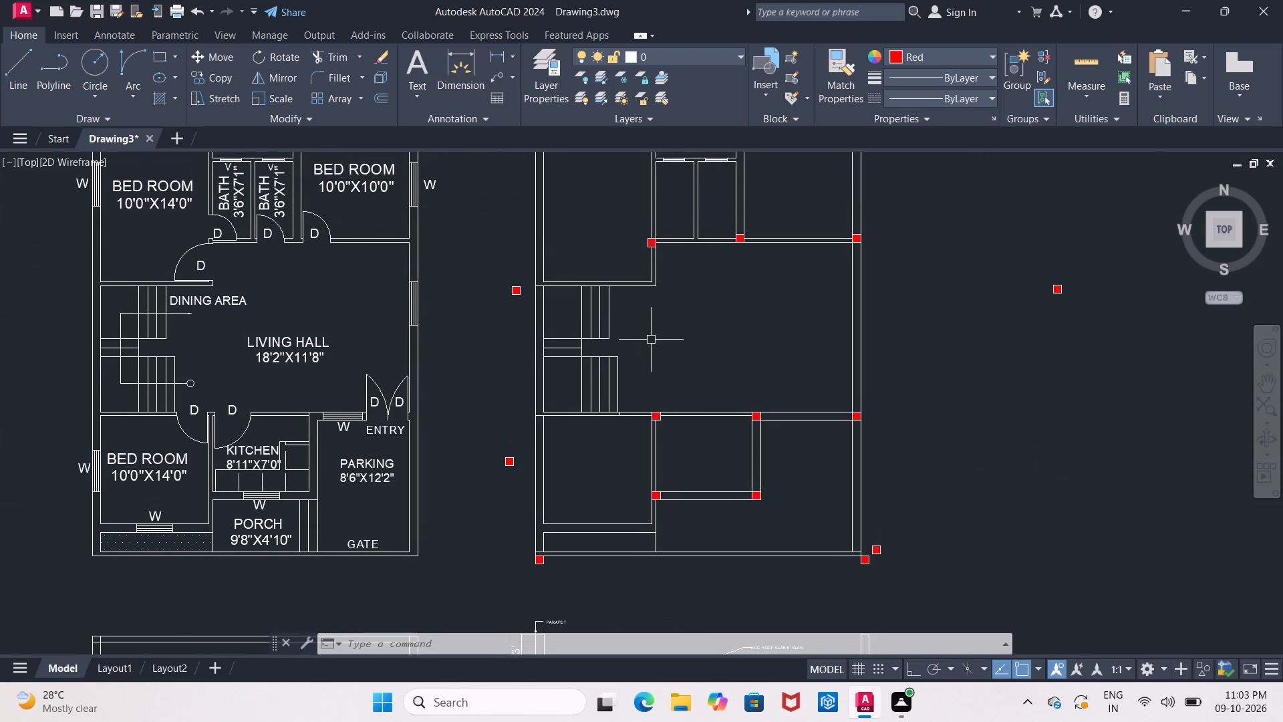
scroll(651, 340, up, 1)
middle_click(651, 340)
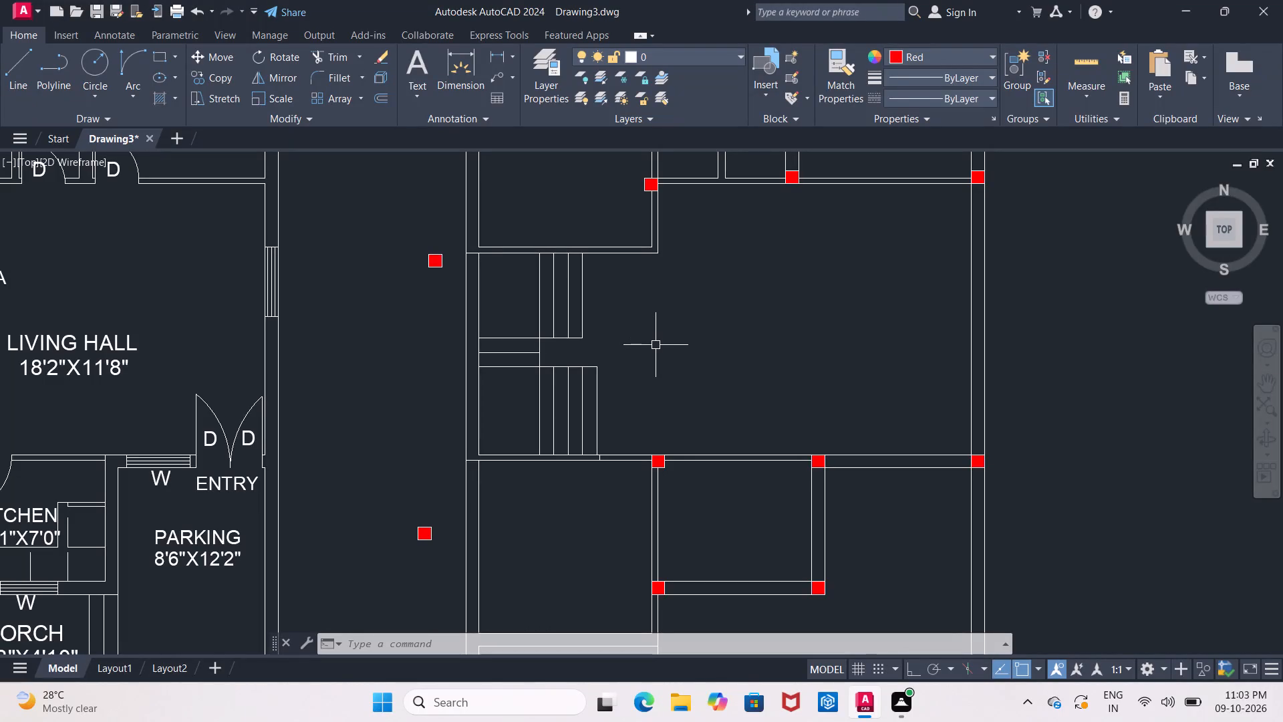
scroll(656, 345, down, 2)
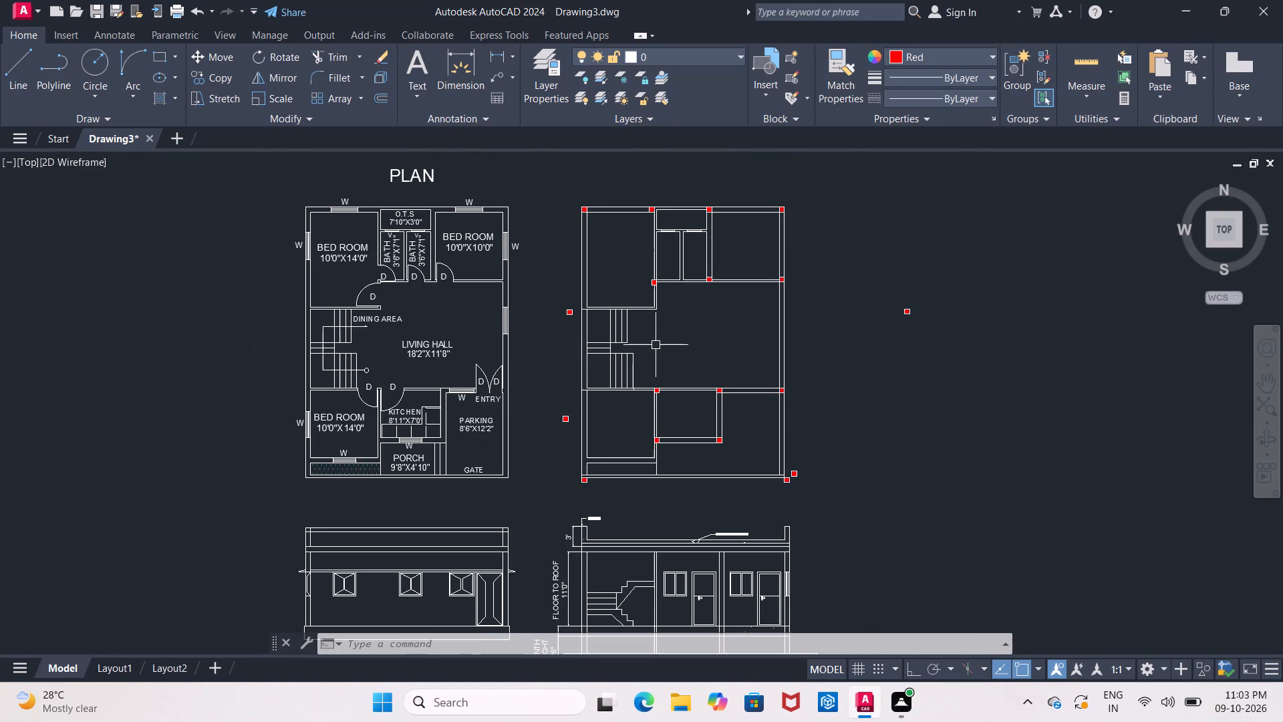
scroll(647, 284, up, 2)
middle_drag(641, 285, 619, 390)
scroll(619, 390, down, 1)
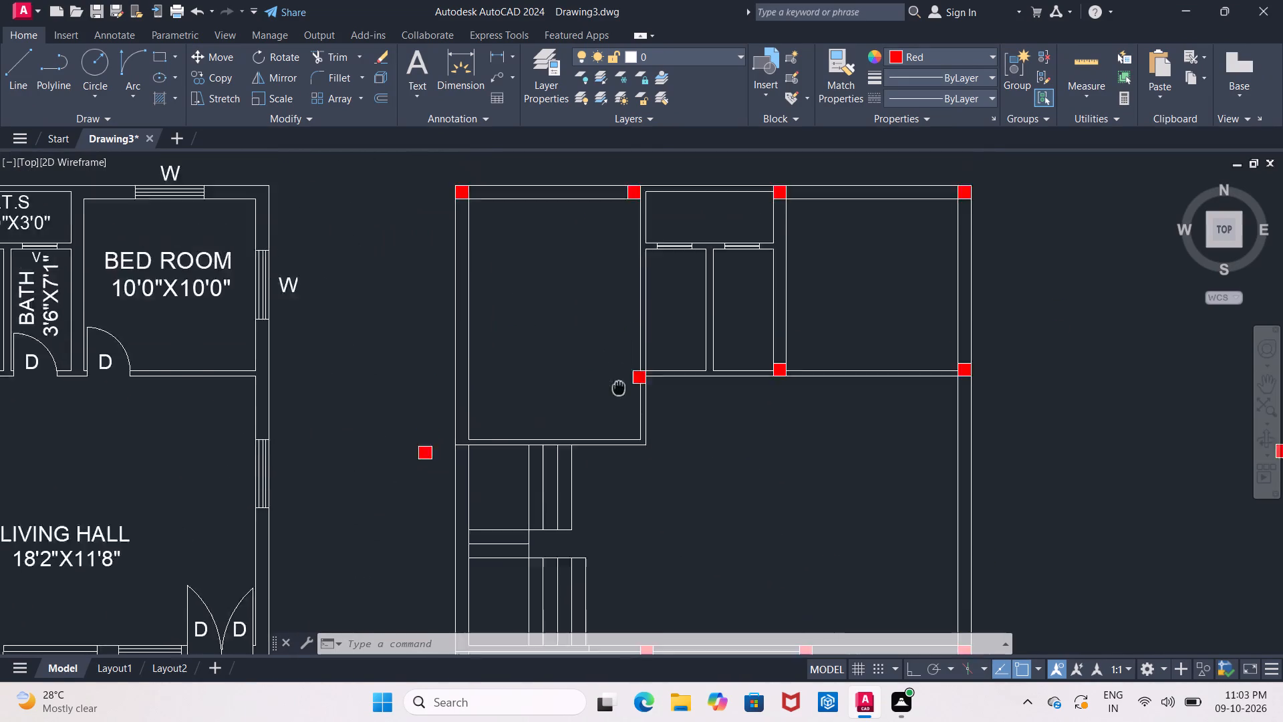
middle_drag(619, 390, 627, 300)
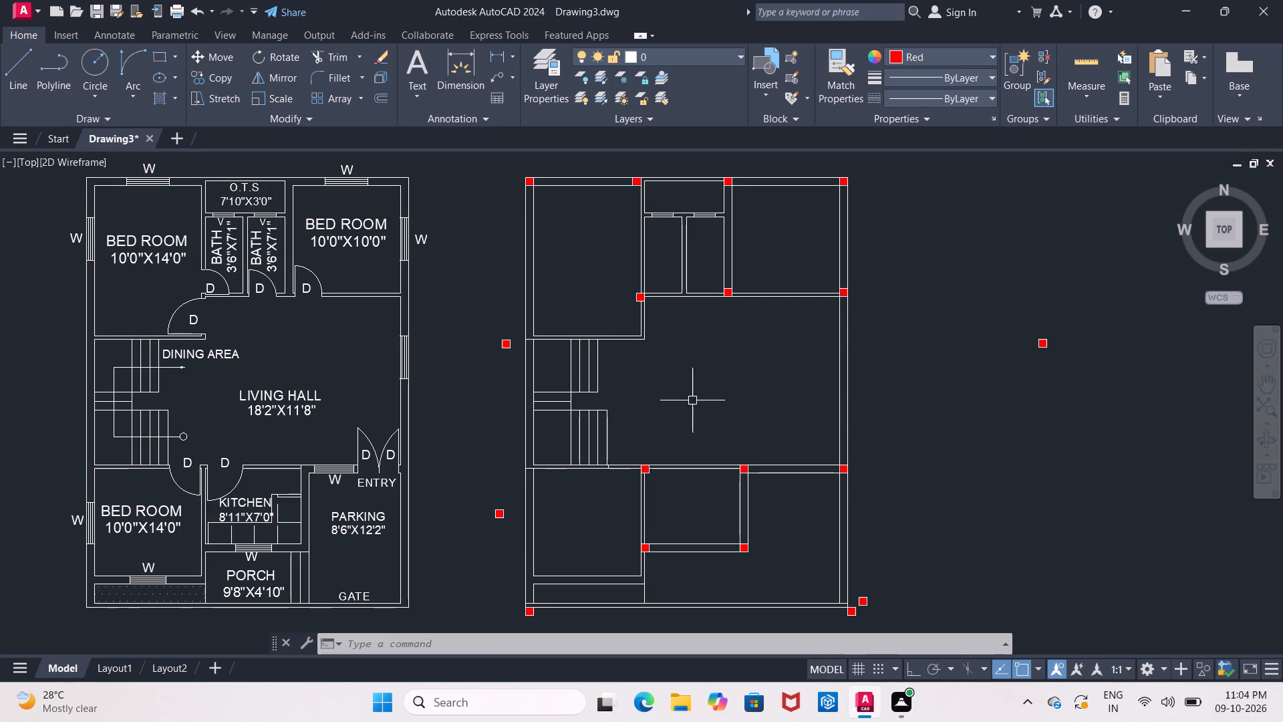
Move the column below the second plan's bottom-left corner up 9" by its bottom-left corner into the outer wall corner.
middle_drag(697, 404, 830, 196)
scroll(650, 469, up, 2)
middle_drag(644, 451, 543, 566)
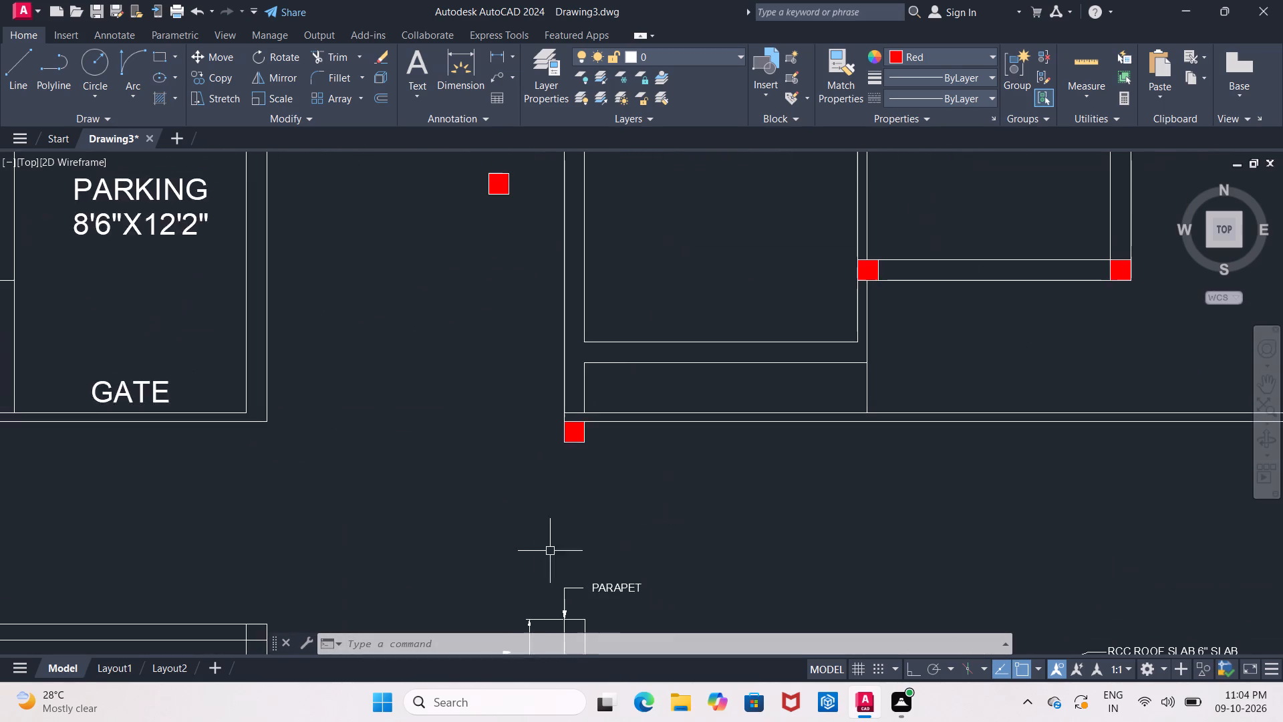
scroll(583, 492, up, 2)
middle_drag(583, 499, 566, 578)
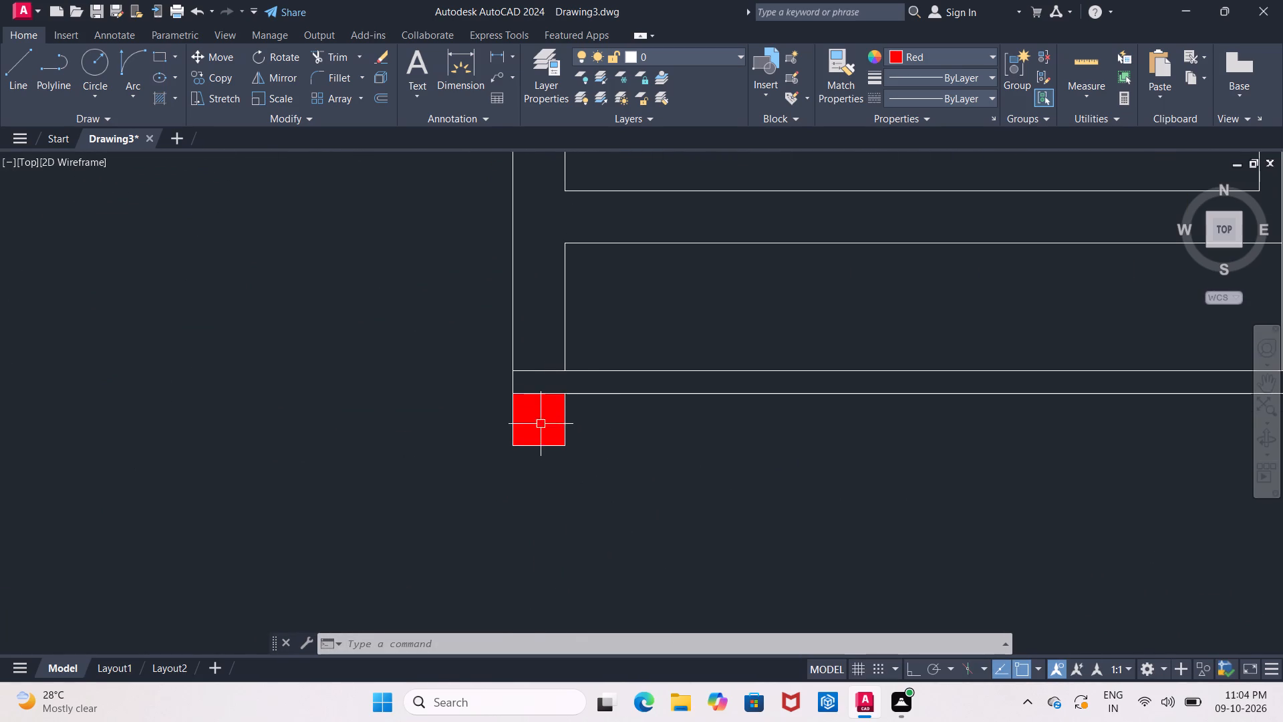
click(541, 429)
click(201, 52)
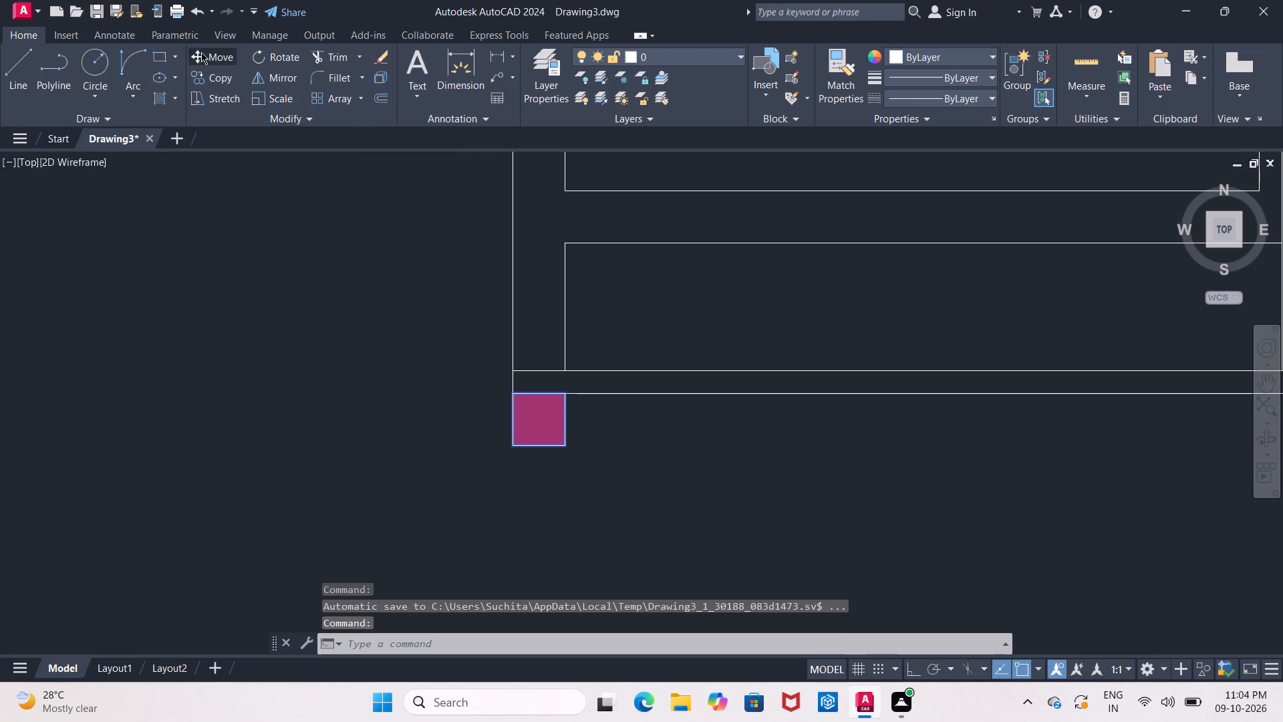
click(514, 446)
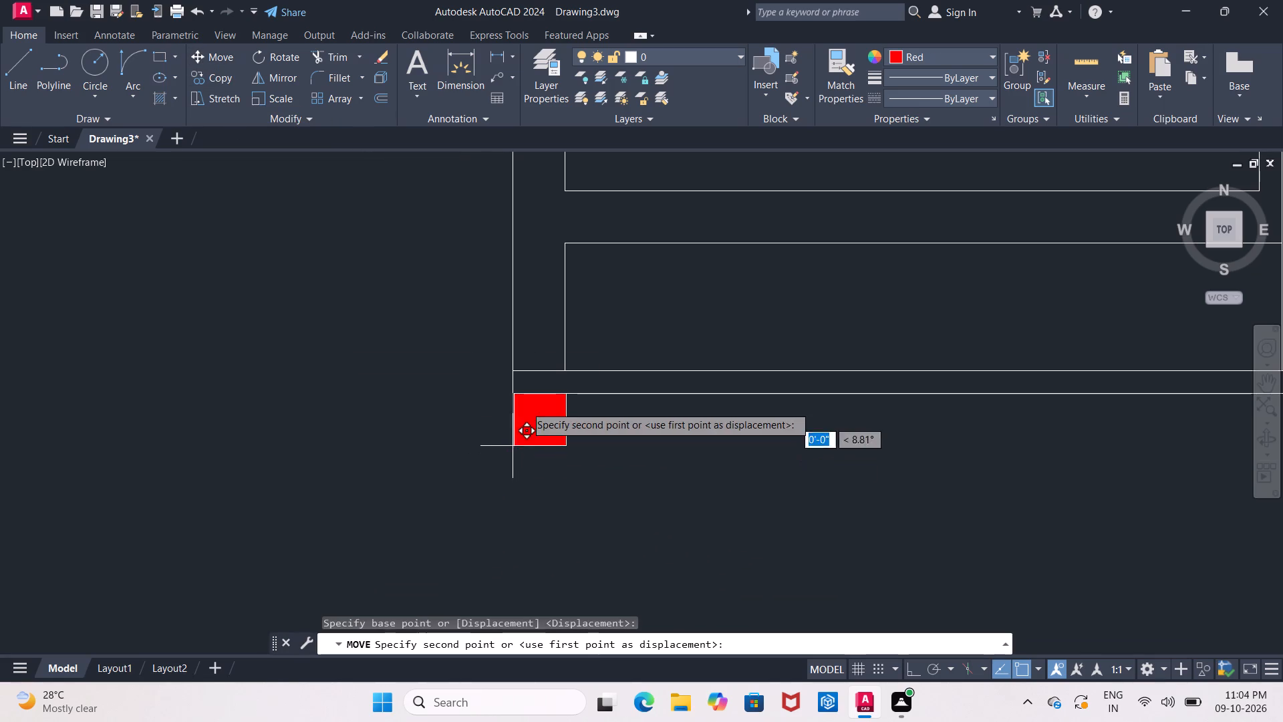
scroll(518, 368, up, 2)
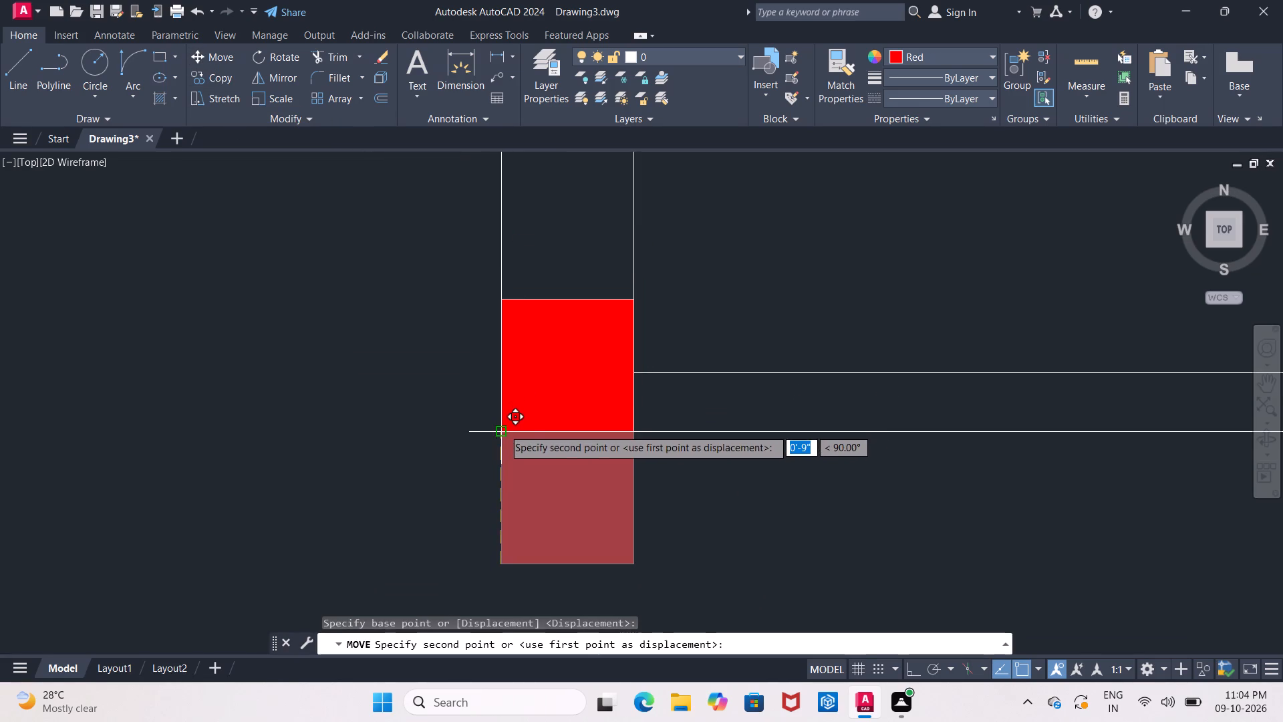
click(503, 429)
Erase the two duplicate columns stacked just below the second plan's bottom-left corner.
scroll(483, 435, down, 2)
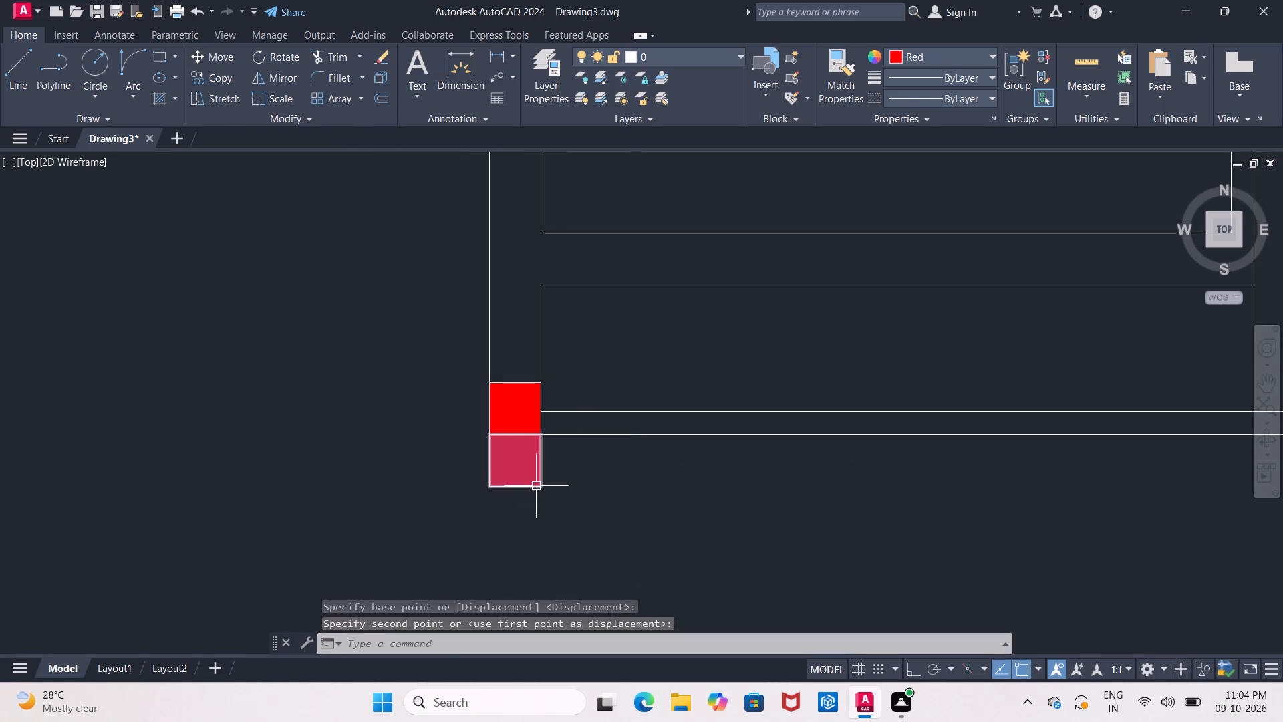
click(536, 485)
key(Delete)
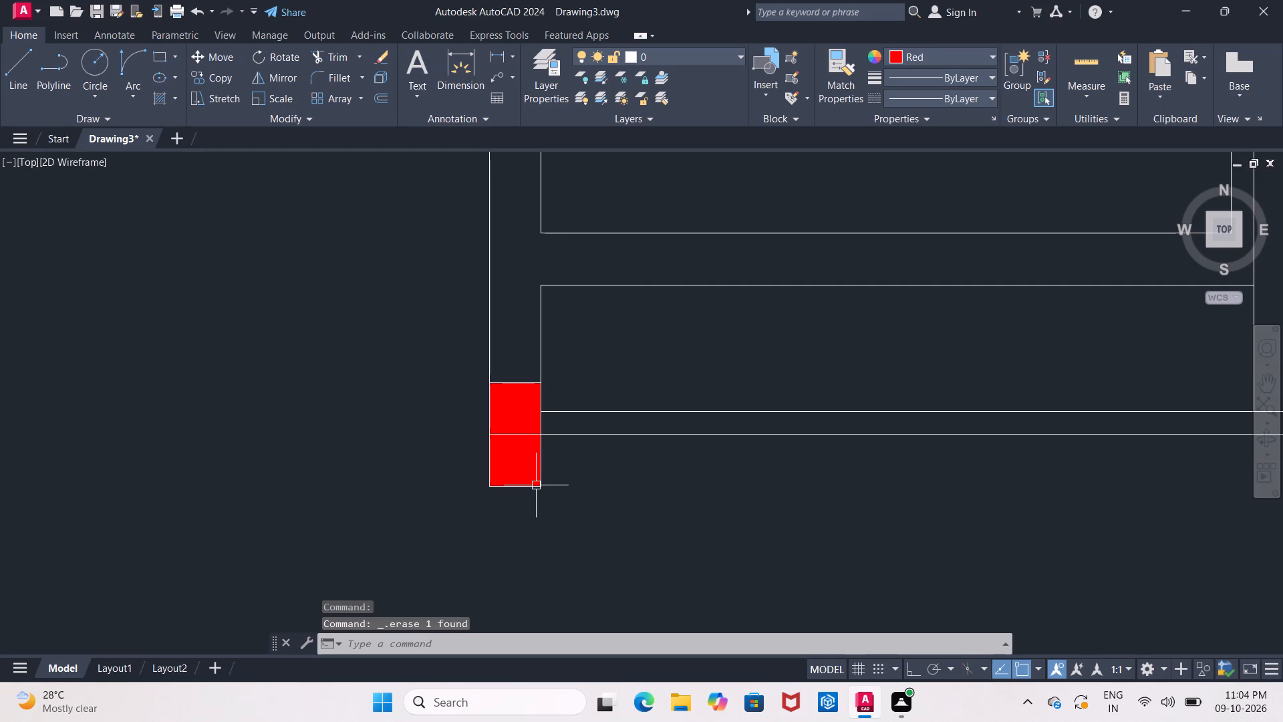
click(543, 487)
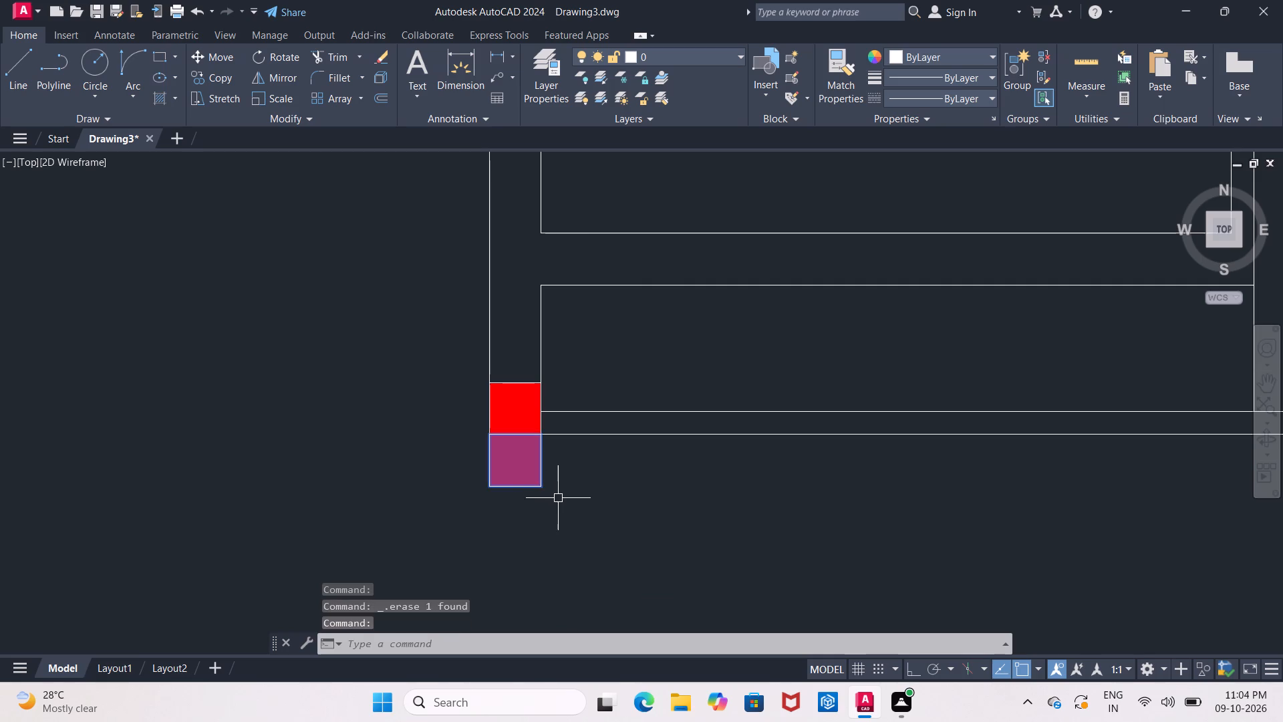
key(Delete)
Move the spare column beside the lower-left room by its top-left corner into the junction of the left outer wall and that room's top wall.
scroll(561, 499, down, 3)
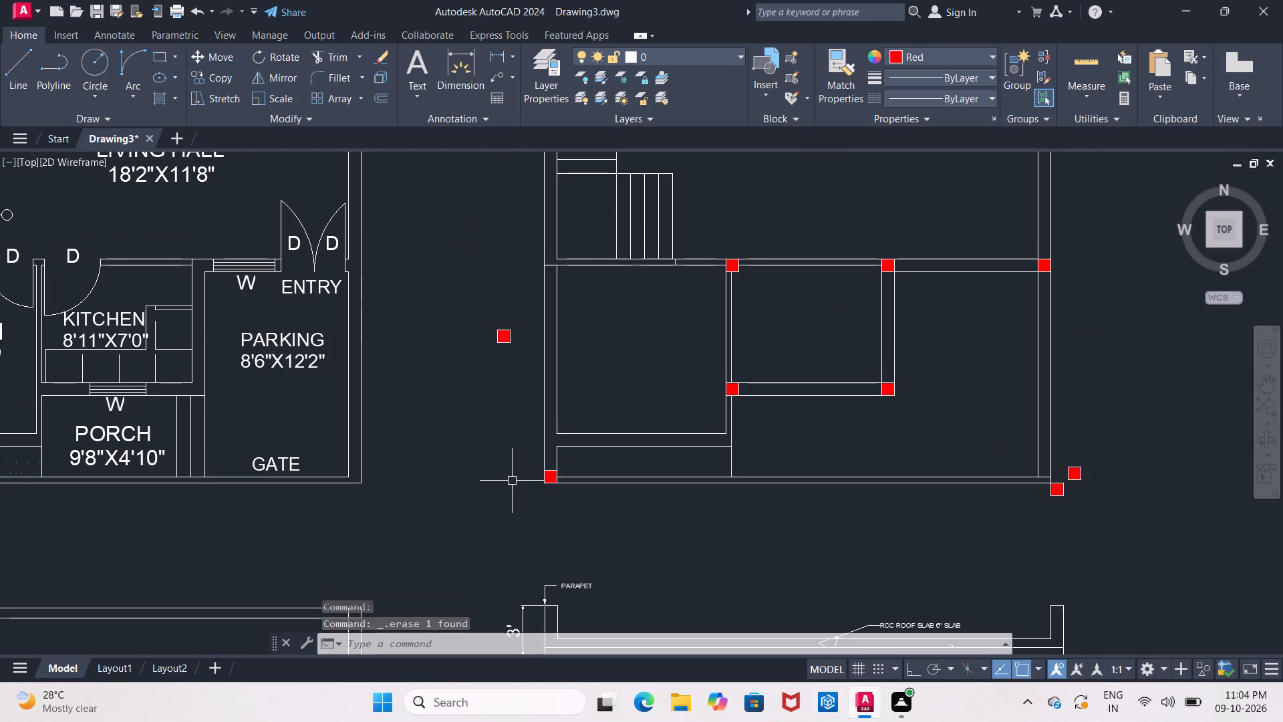
scroll(503, 334, up, 2)
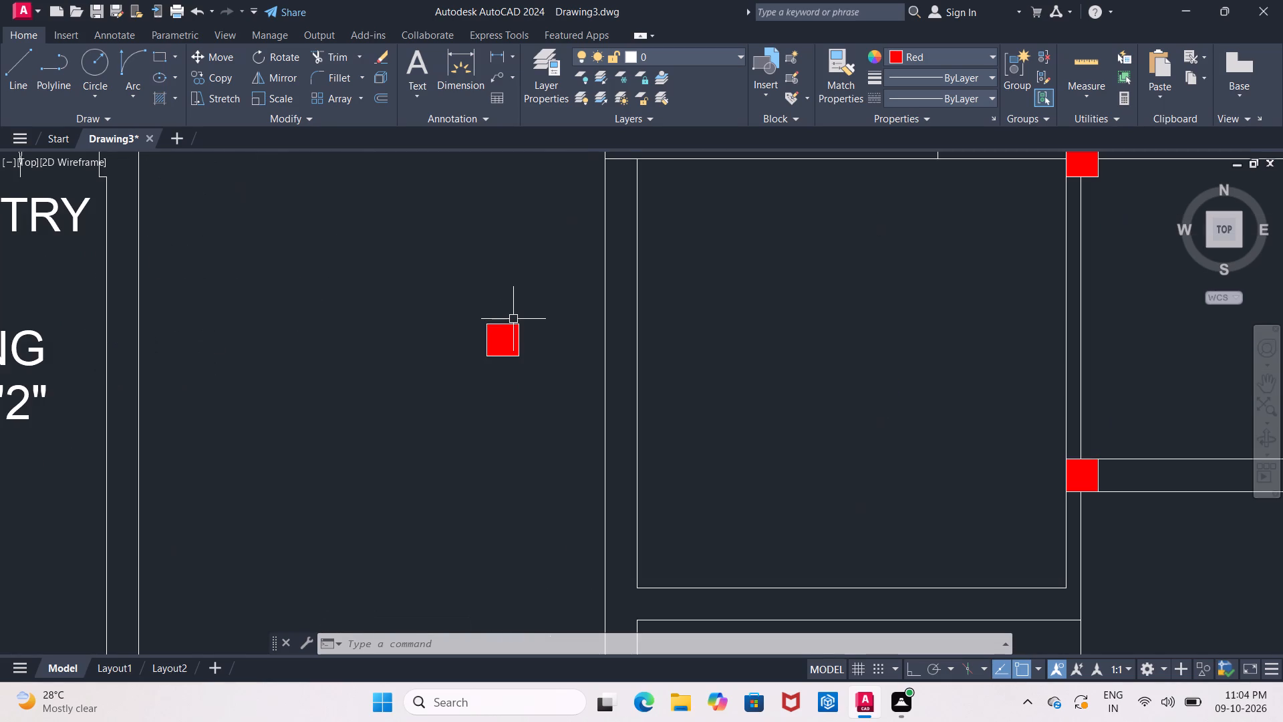
click(513, 322)
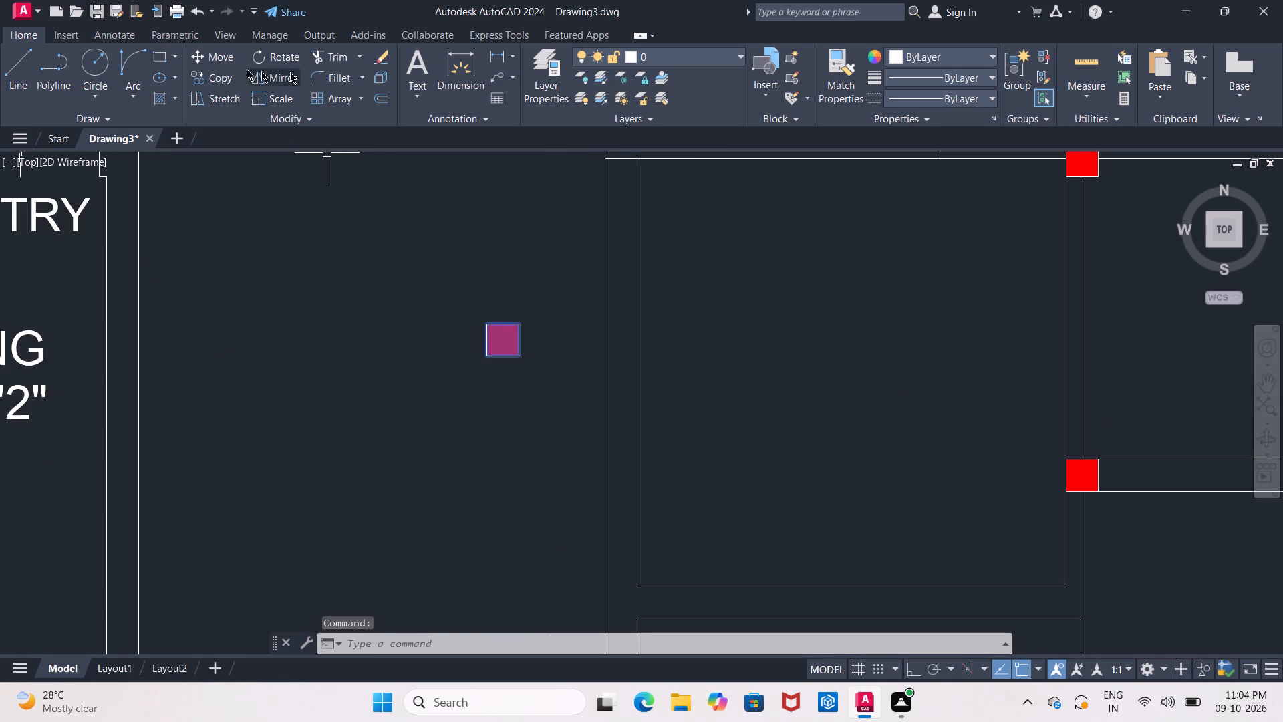
click(230, 62)
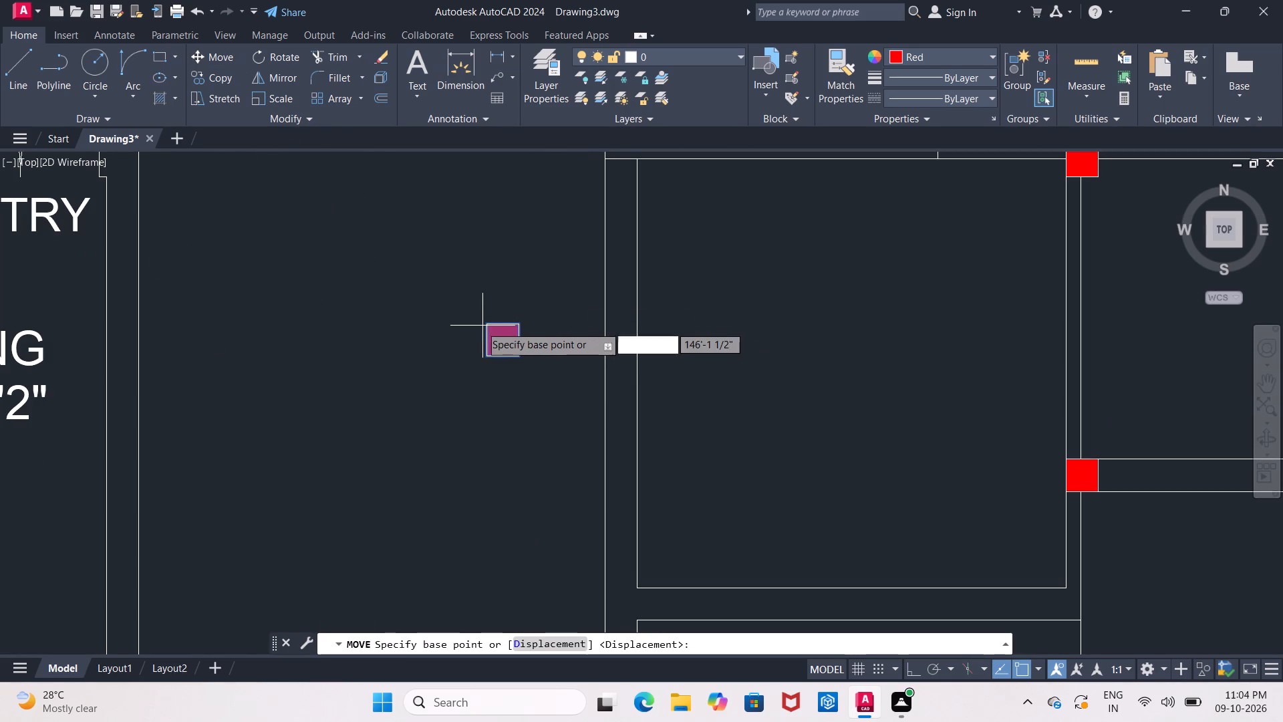
click(484, 326)
middle_drag(540, 270, 443, 495)
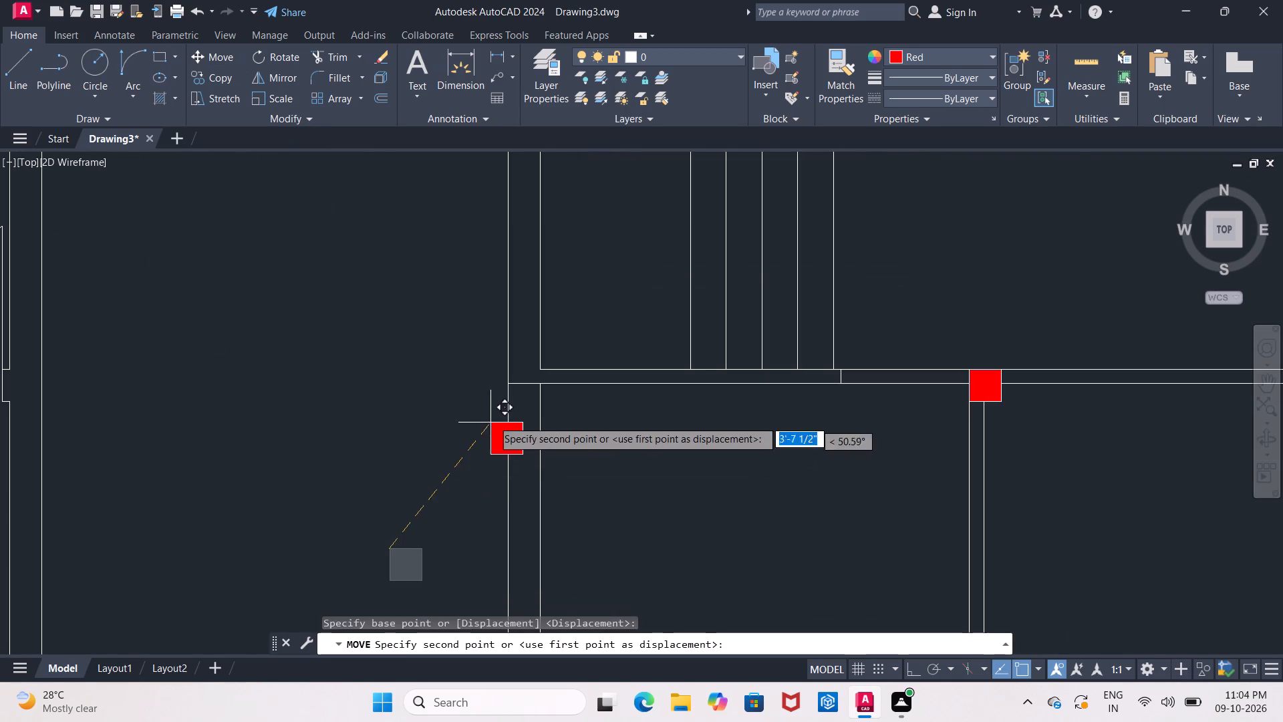
scroll(494, 414, up, 3)
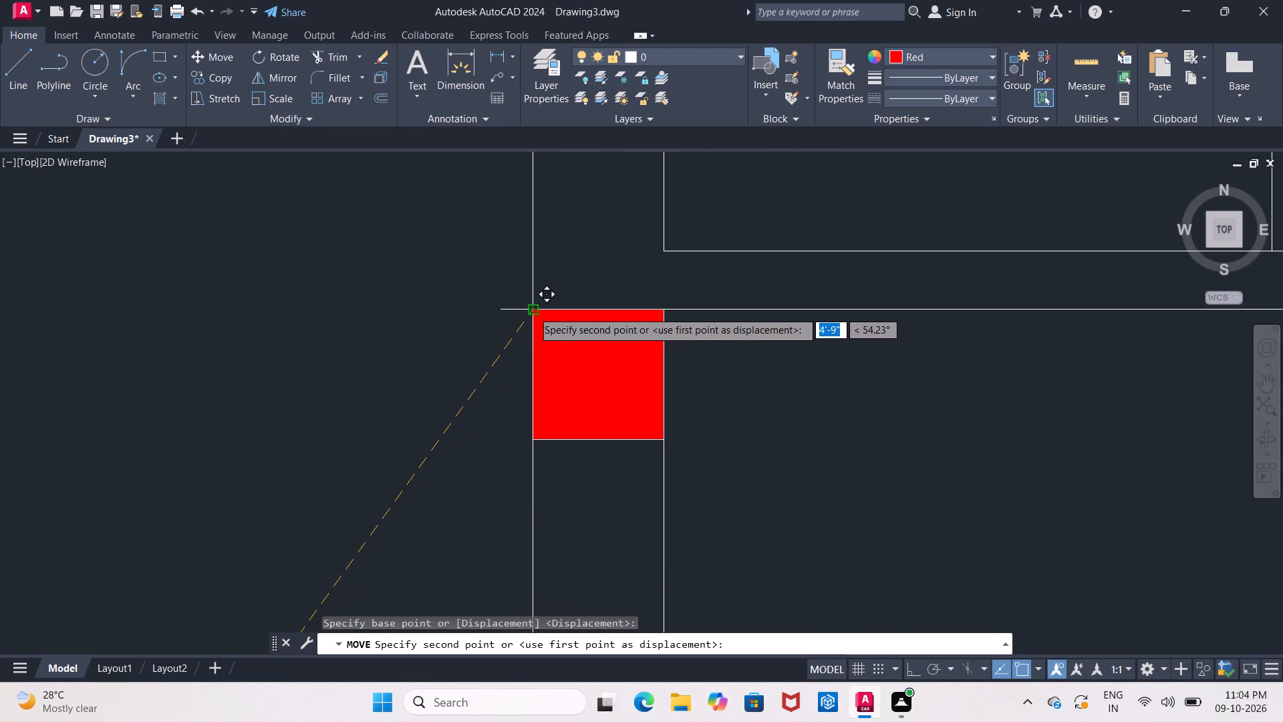
click(533, 311)
Move the spare column beside the staircase by its bottom-right corner into the junction of the left outer wall and the upper-left room's bottom wall.
scroll(529, 376, down, 4)
scroll(523, 447, down, 3)
scroll(504, 383, up, 3)
middle_drag(483, 387, 448, 400)
scroll(448, 400, up, 1)
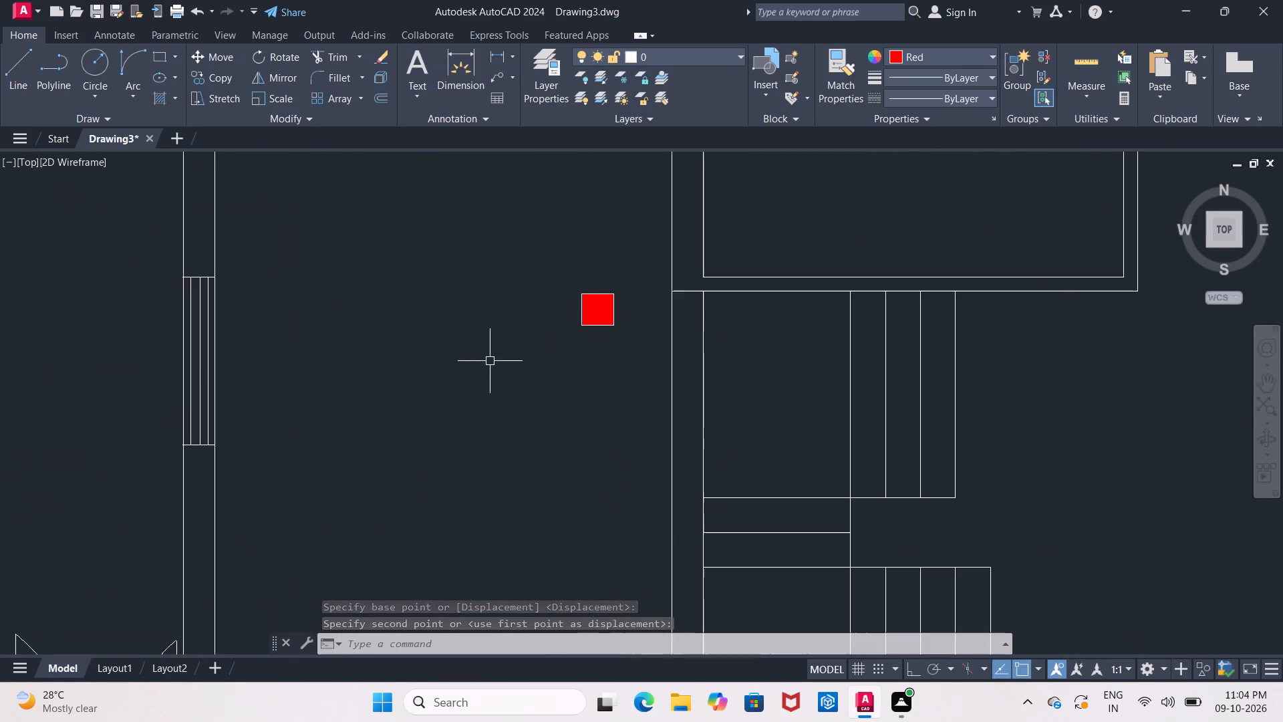
scroll(506, 346, up, 2)
middle_drag(479, 357, 298, 438)
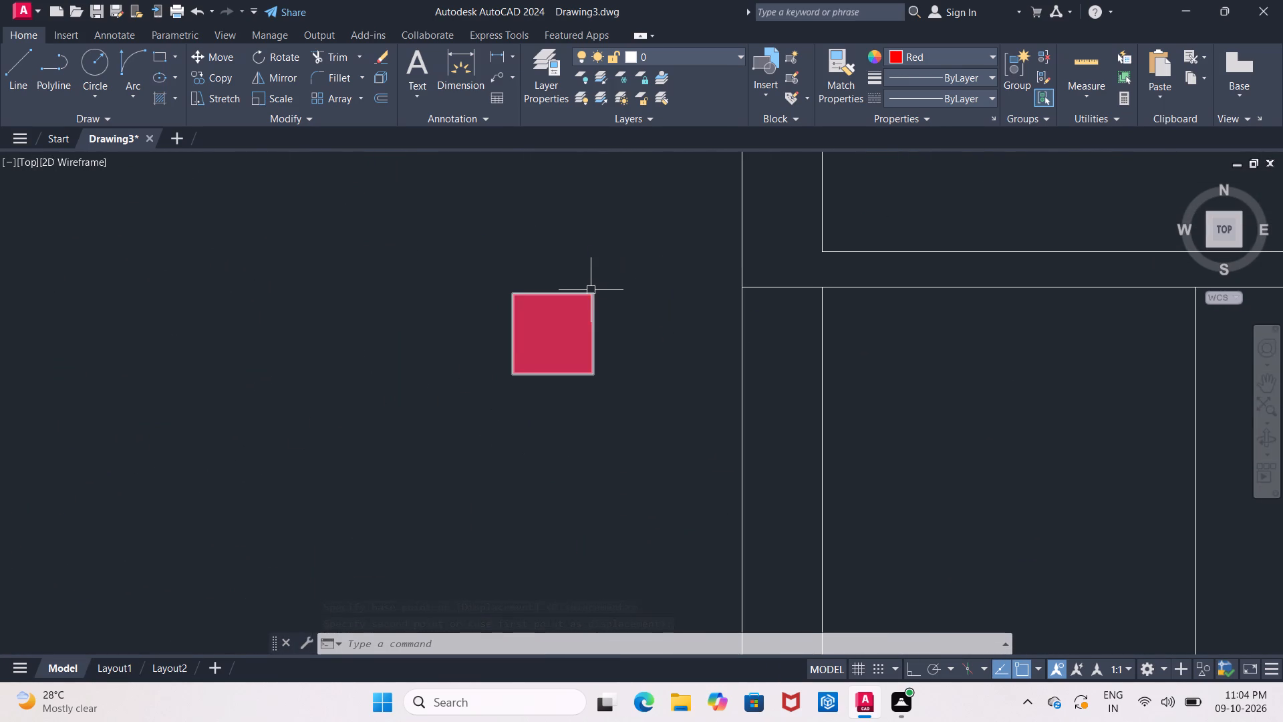
click(591, 290)
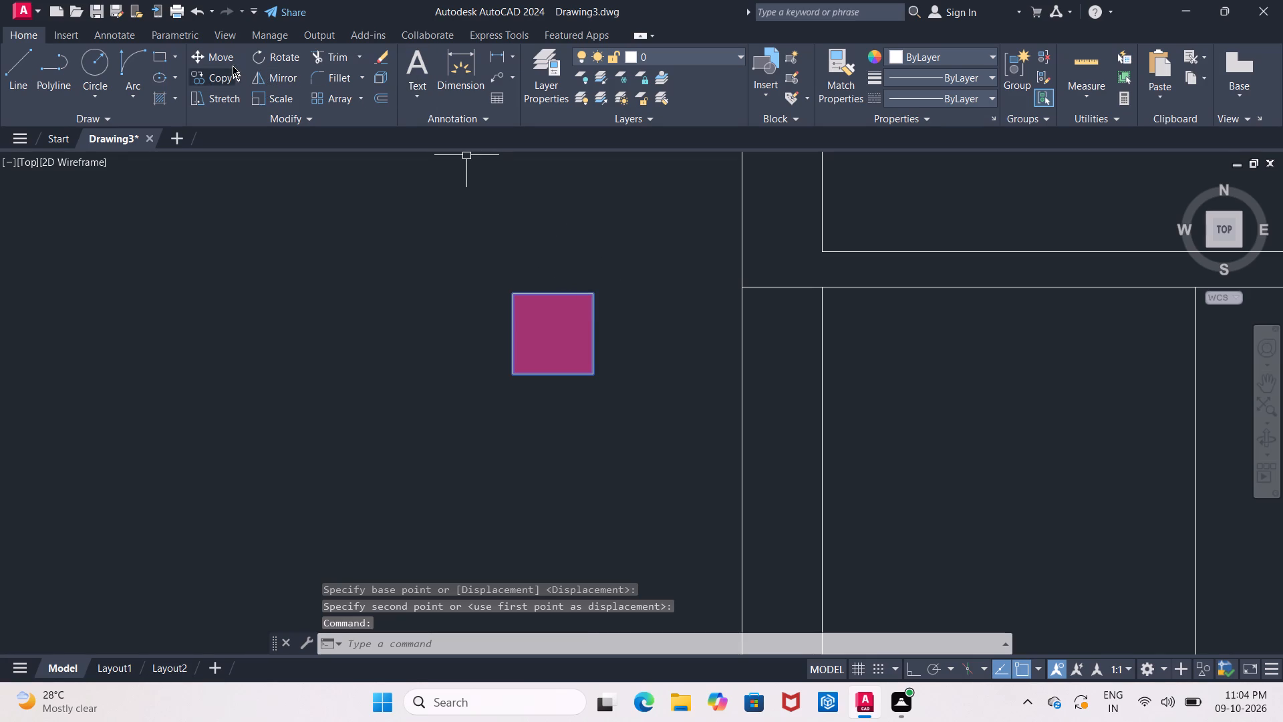
click(230, 60)
scroll(583, 289, down, 4)
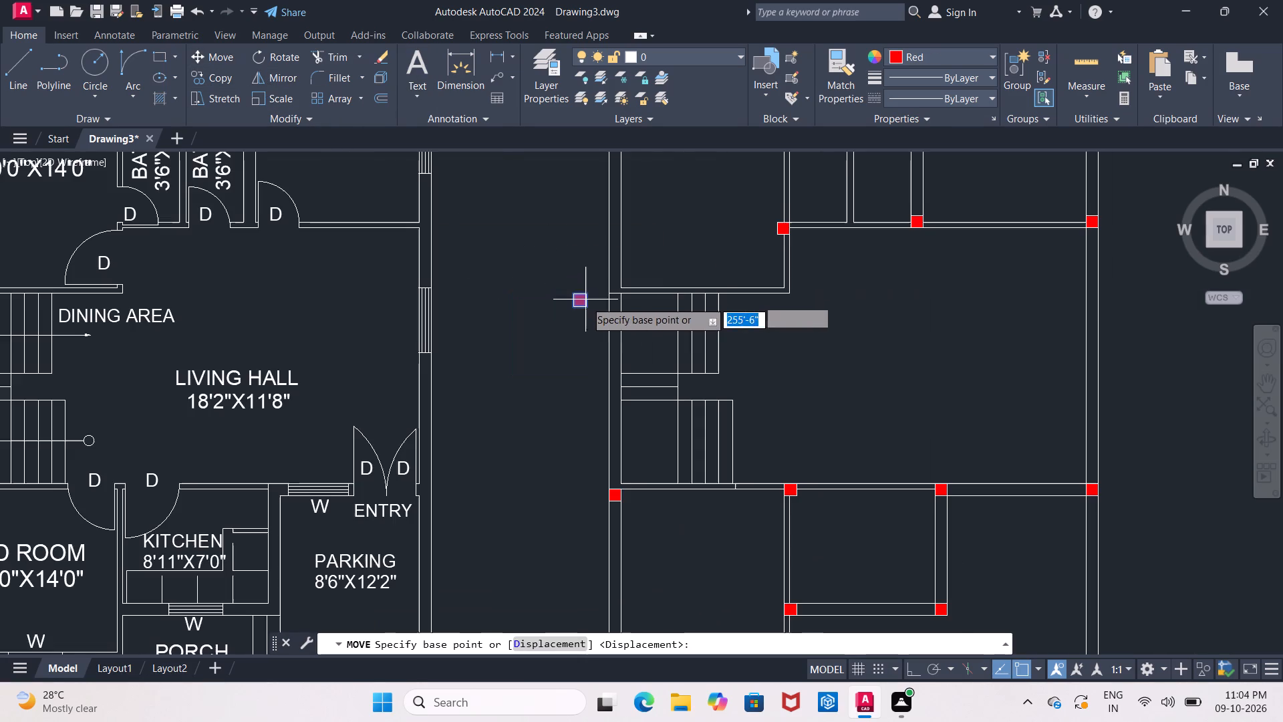
middle_drag(581, 348, 537, 379)
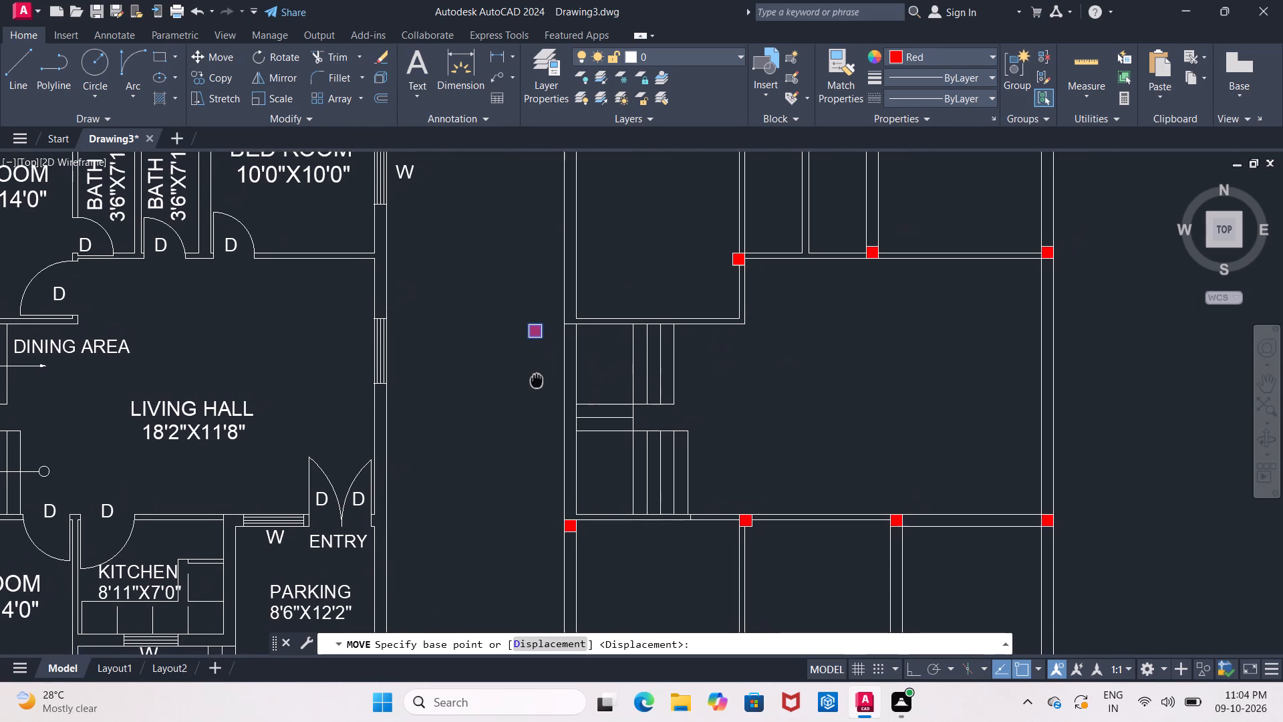
middle_drag(537, 379, 536, 376)
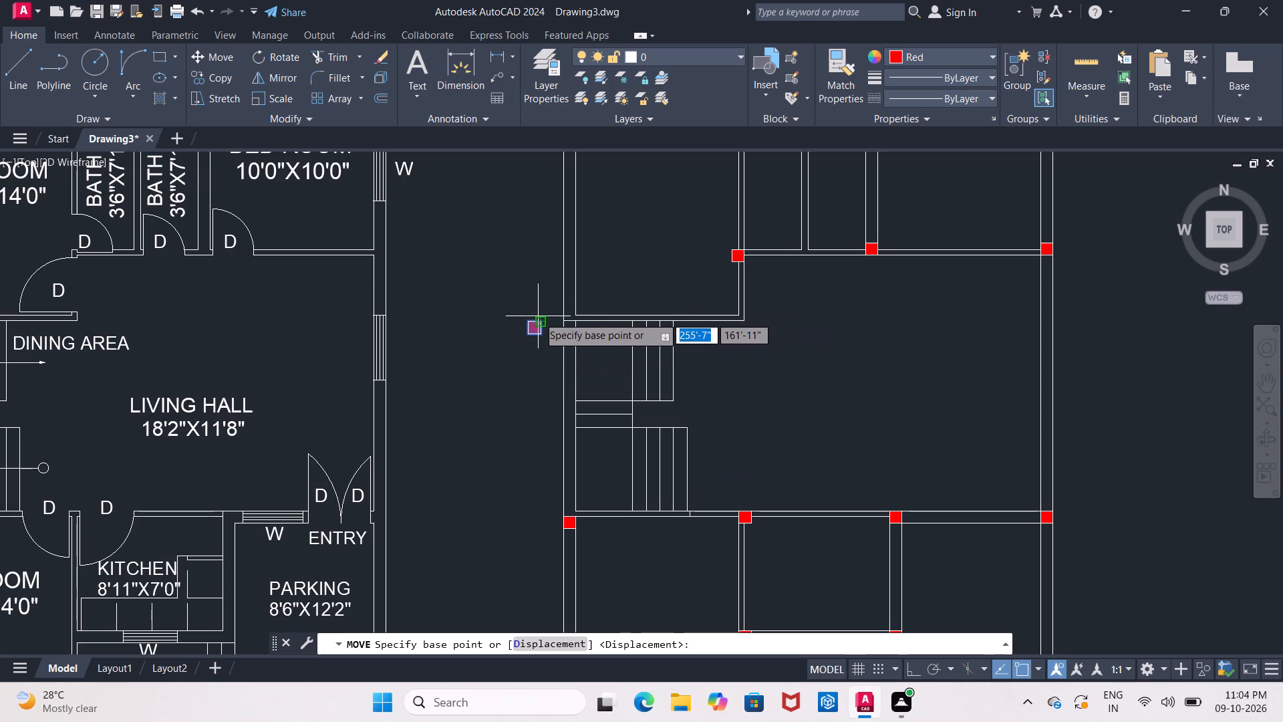
scroll(543, 334, up, 2)
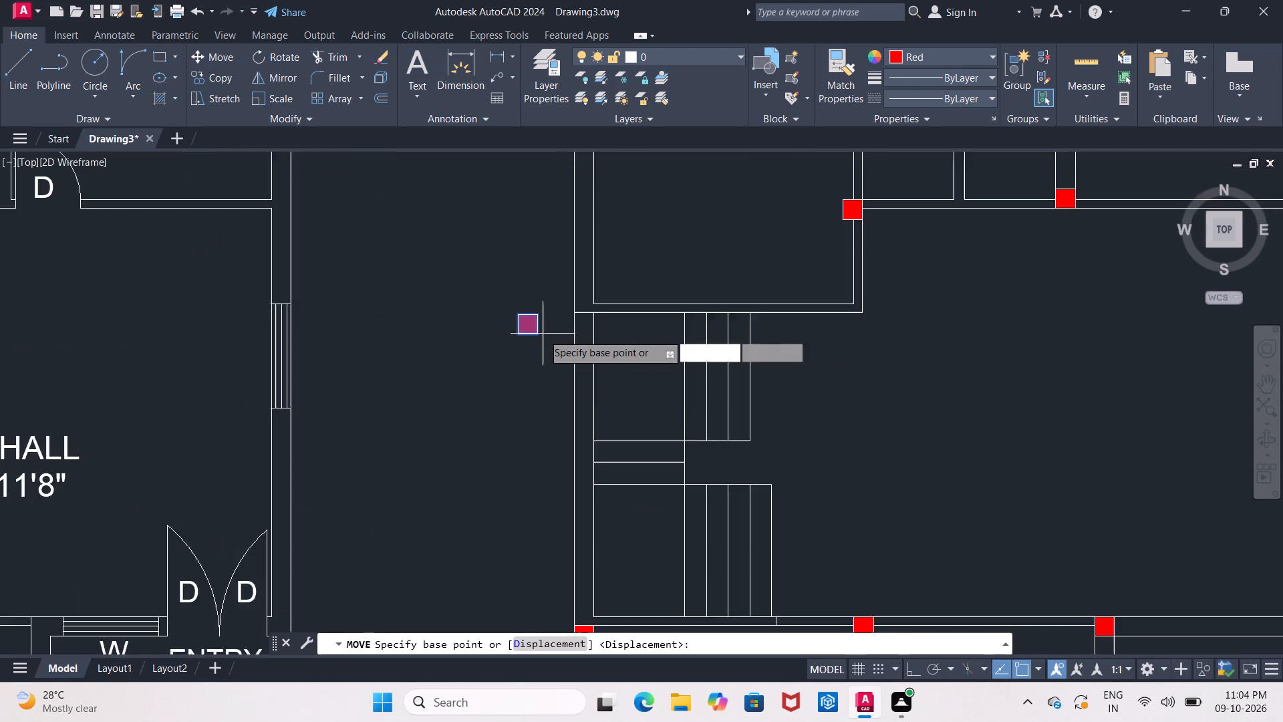
scroll(543, 334, up, 1)
click(529, 338)
middle_drag(600, 289, 474, 384)
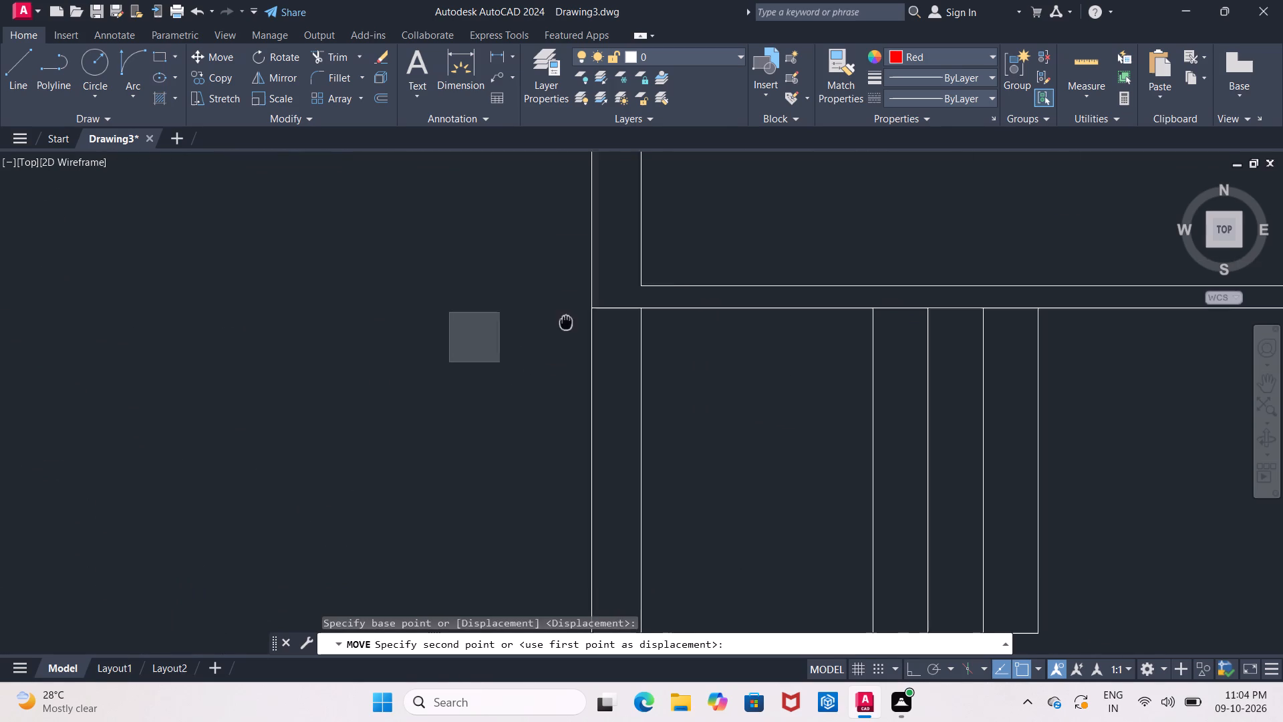
middle_drag(474, 384, 471, 386)
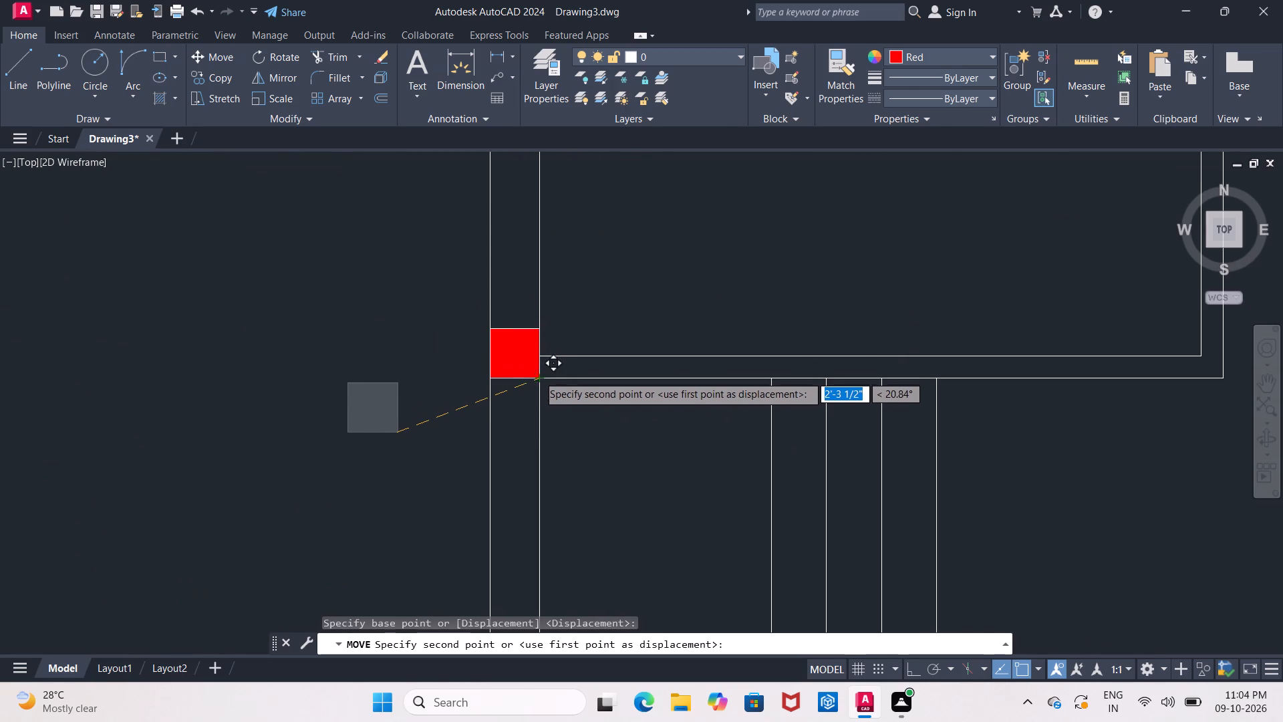
click(539, 376)
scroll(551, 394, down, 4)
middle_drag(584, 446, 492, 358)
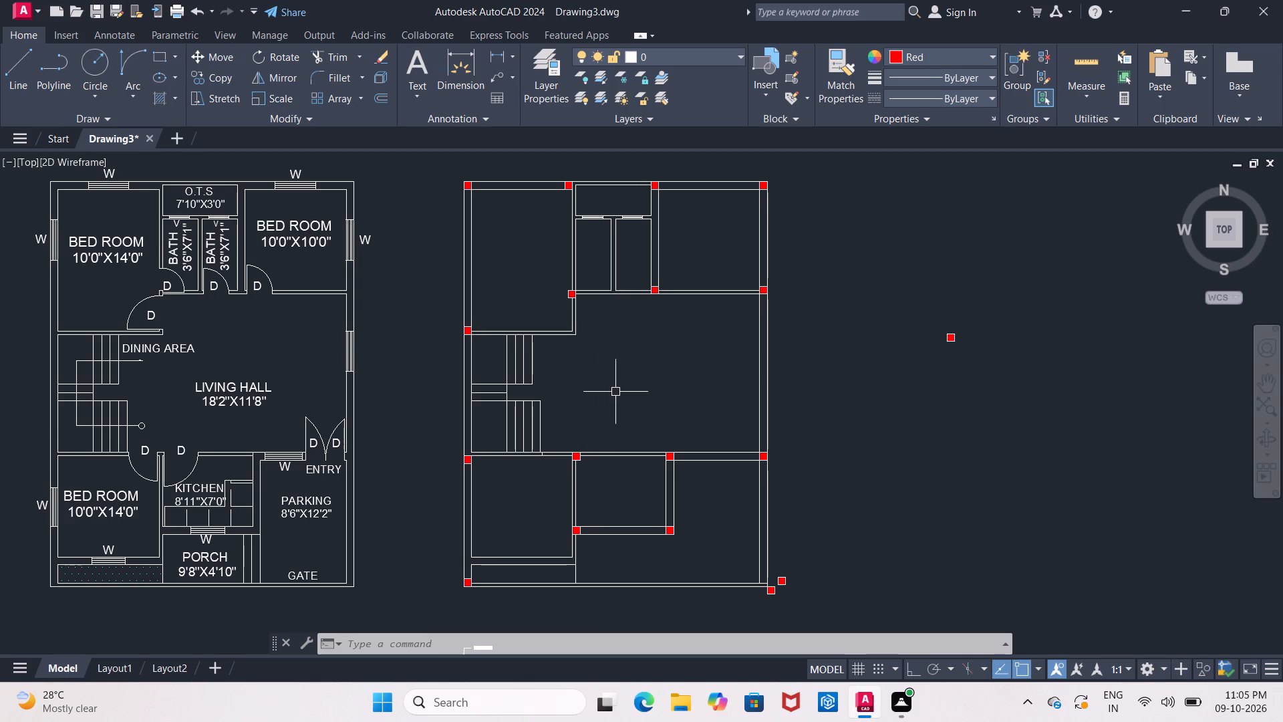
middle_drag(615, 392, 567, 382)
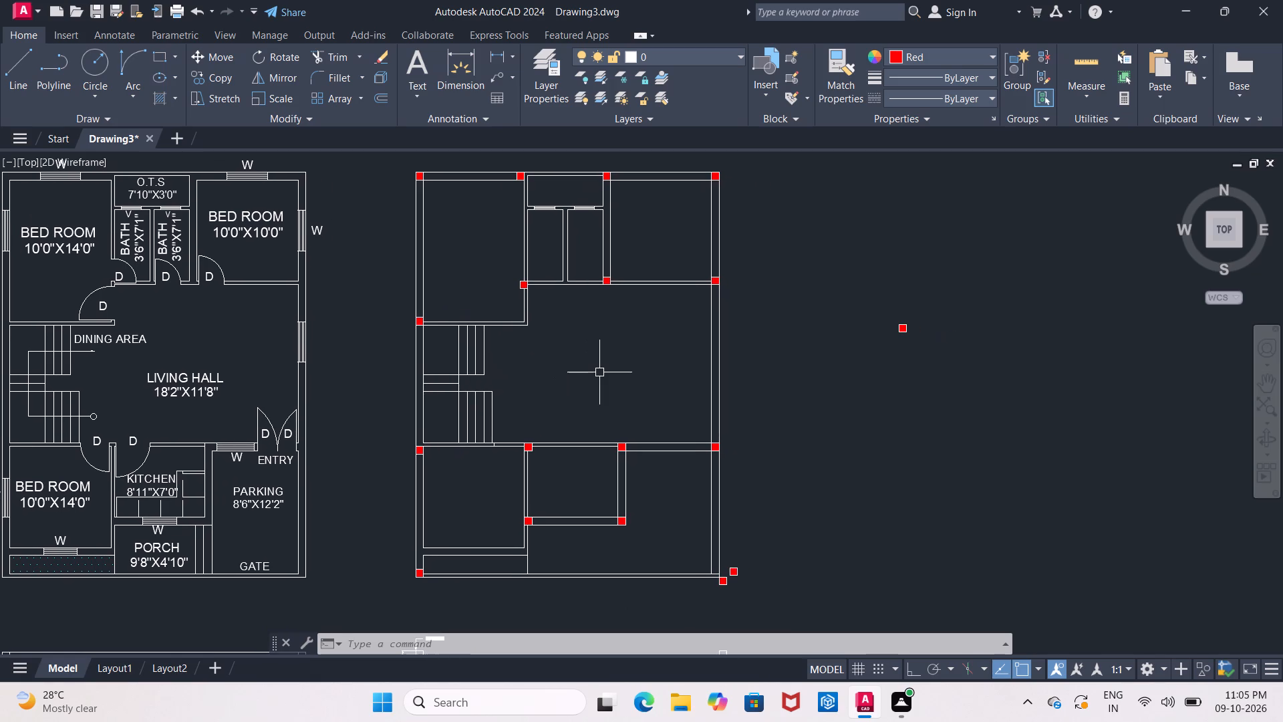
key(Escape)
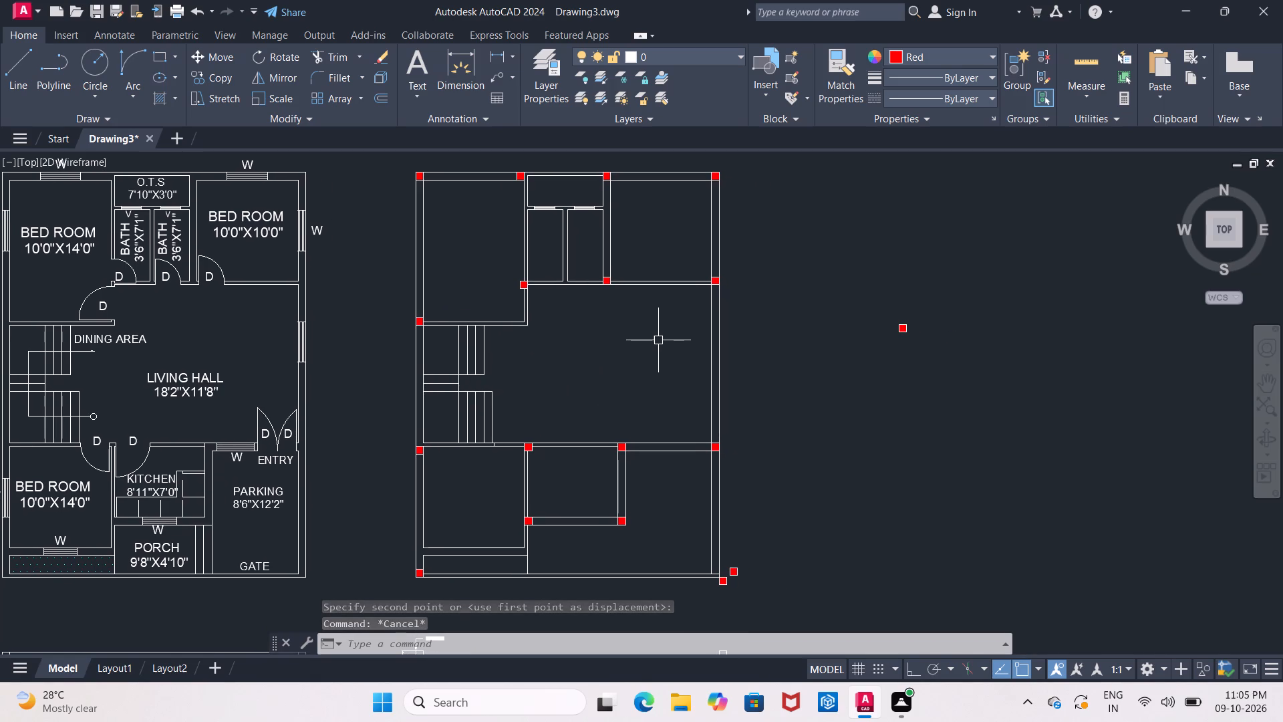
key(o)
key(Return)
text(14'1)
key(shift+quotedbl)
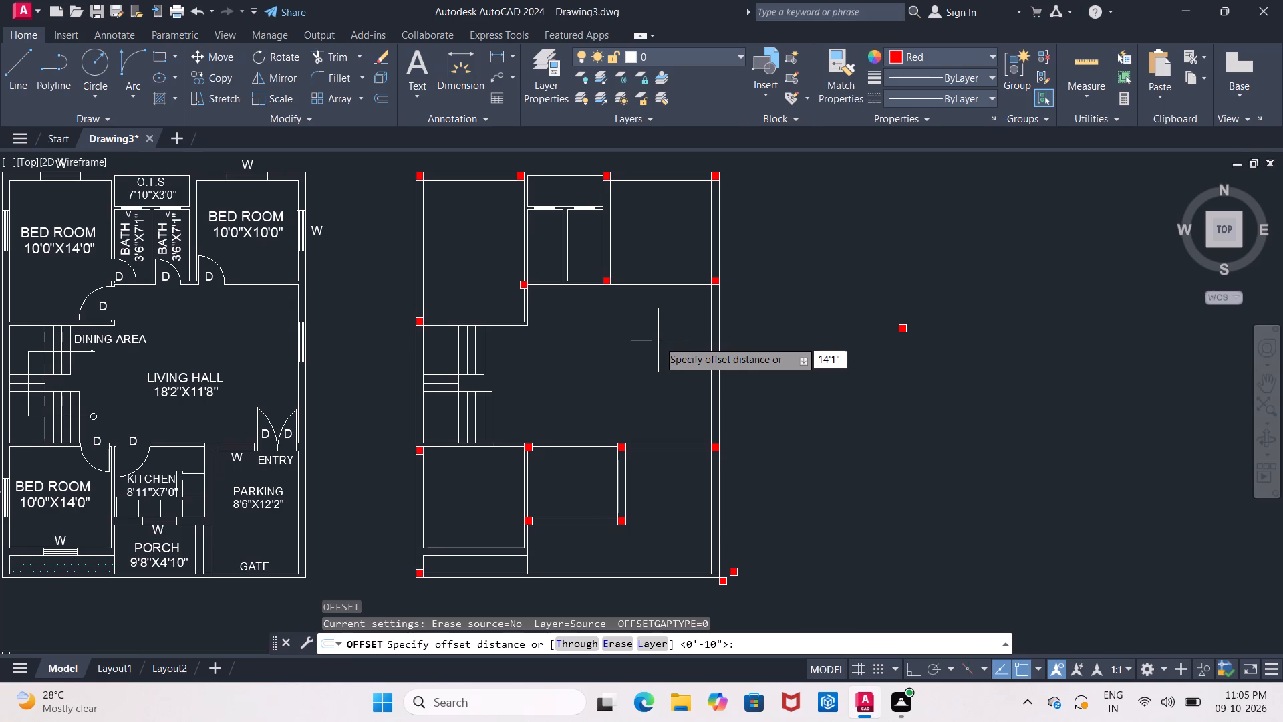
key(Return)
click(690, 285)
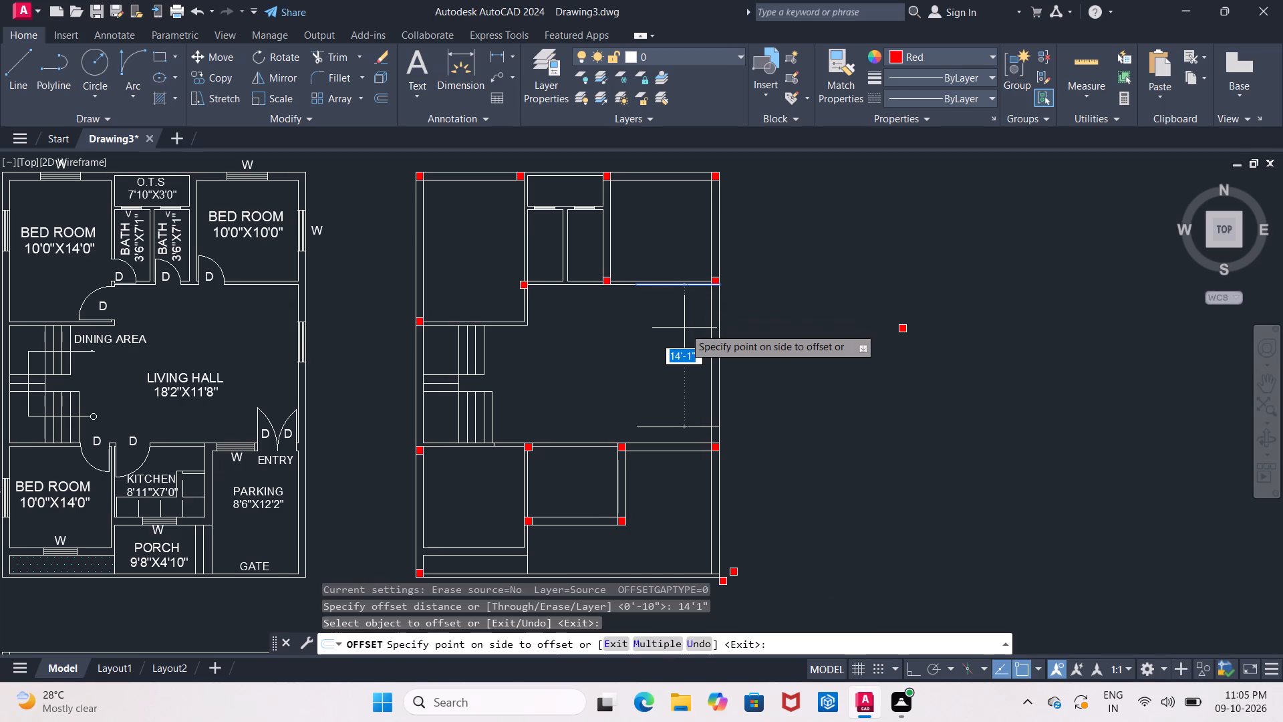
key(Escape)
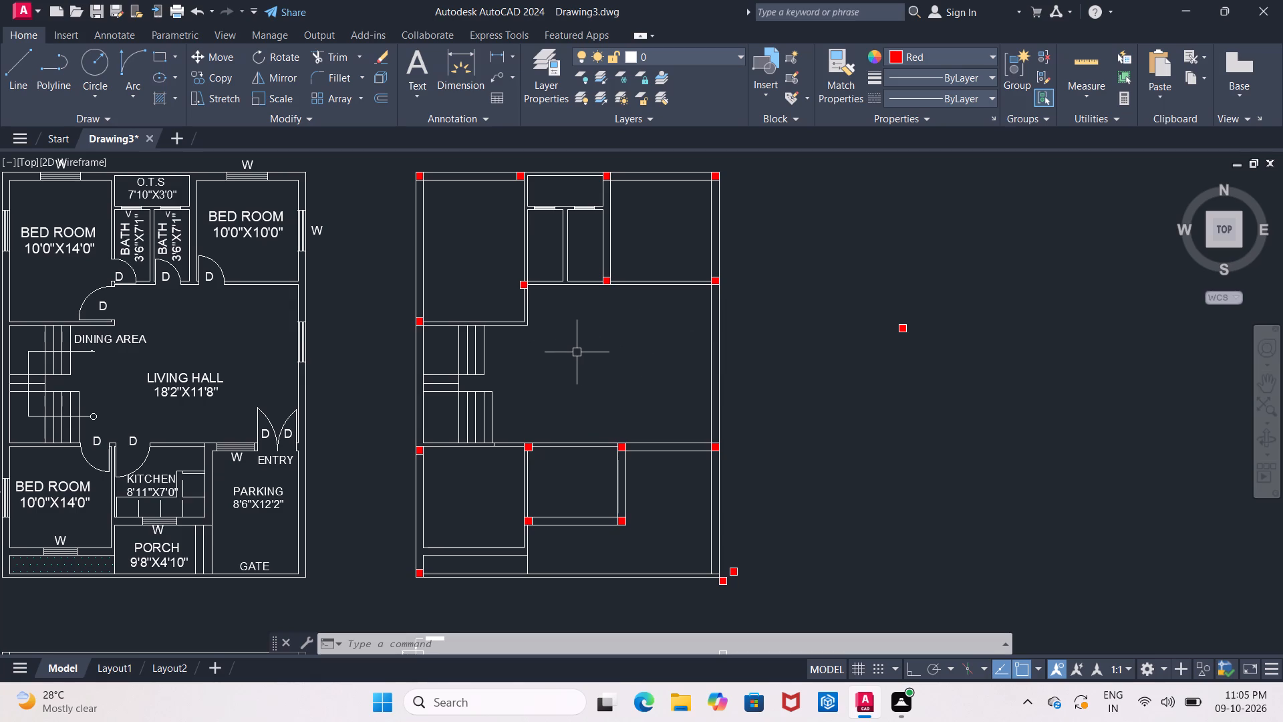
Move the column touching the second plan's bottom-right corner by its own bottom-right corner into the outer wall corner.
middle_drag(572, 356, 597, 342)
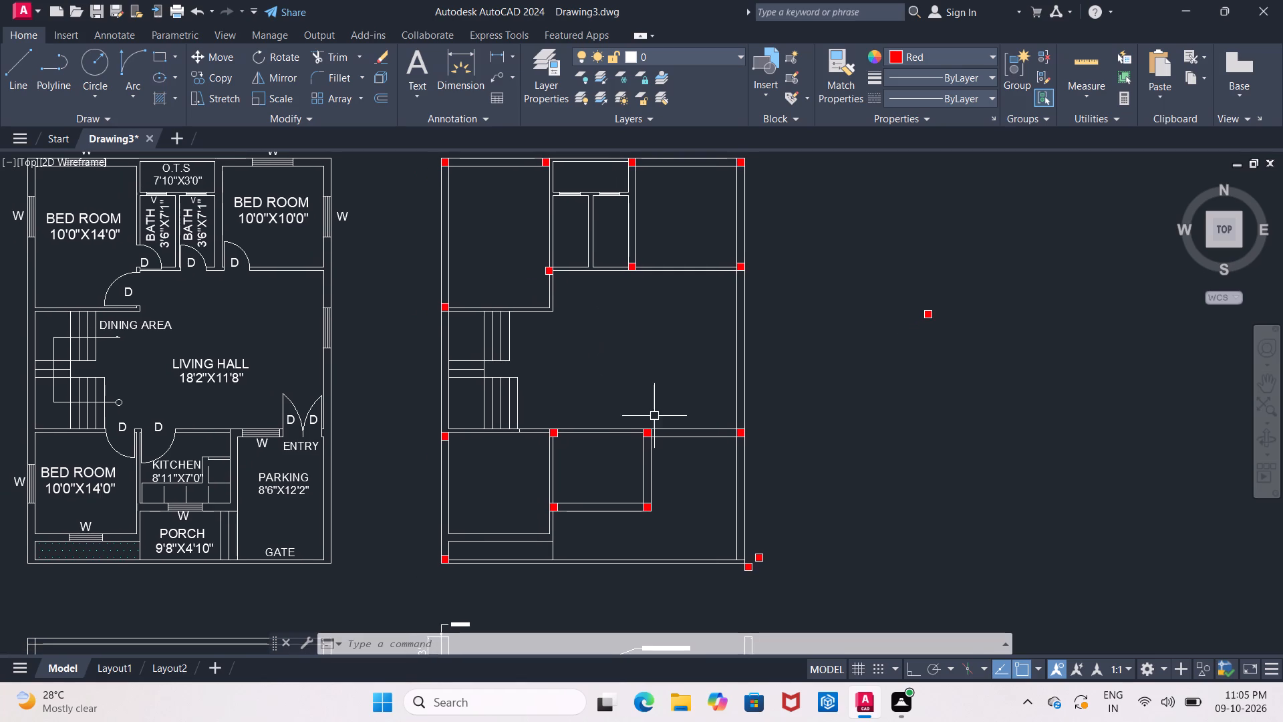
scroll(768, 552, up, 2)
middle_drag(772, 519, 793, 332)
scroll(749, 404, up, 2)
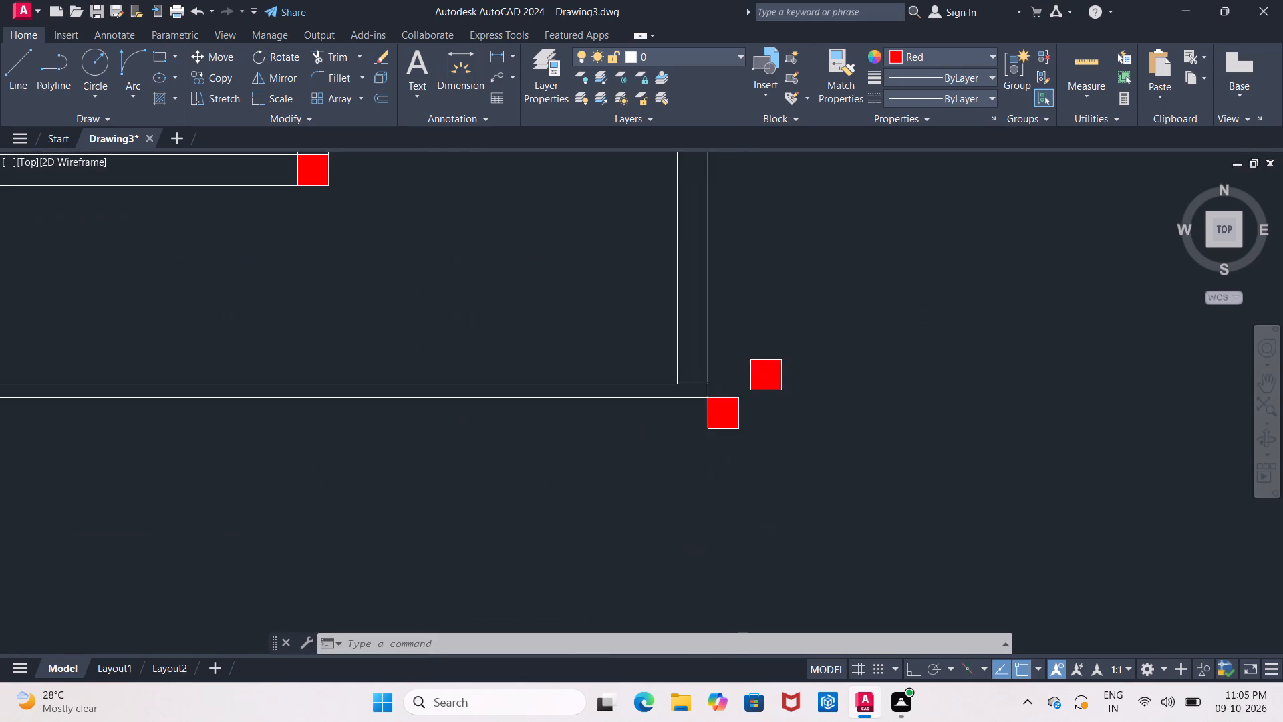
click(720, 398)
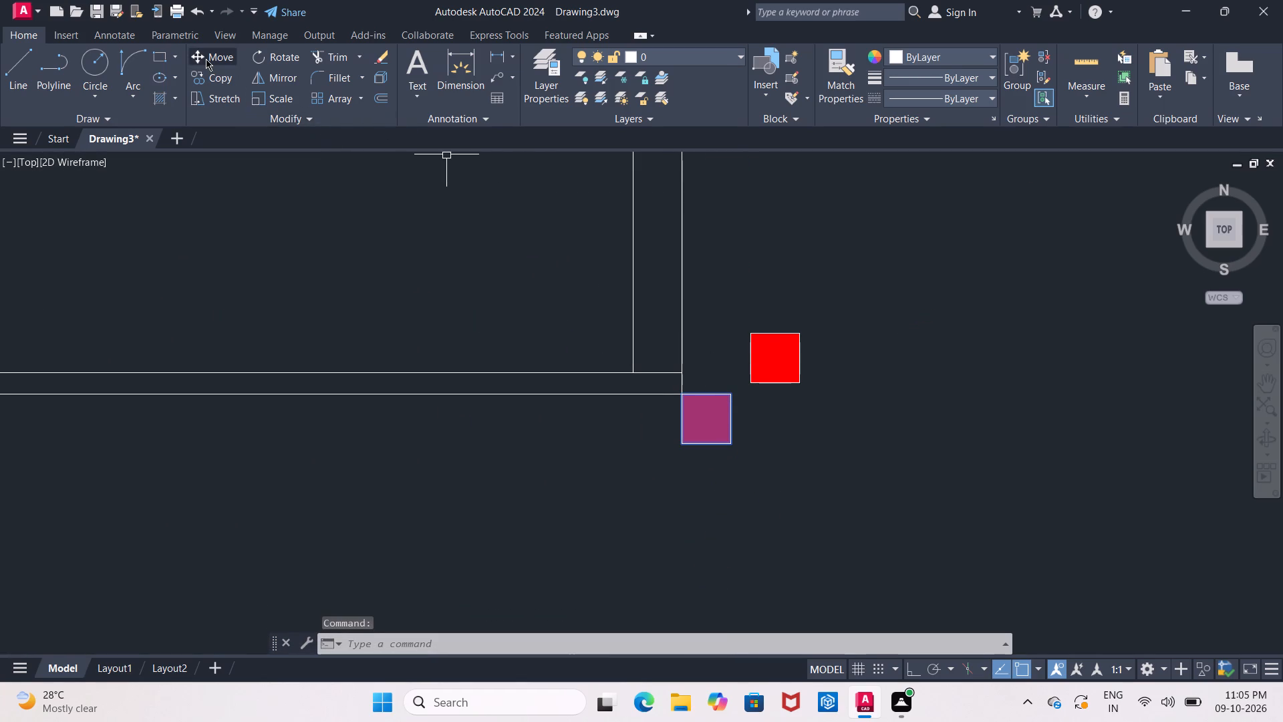
click(206, 59)
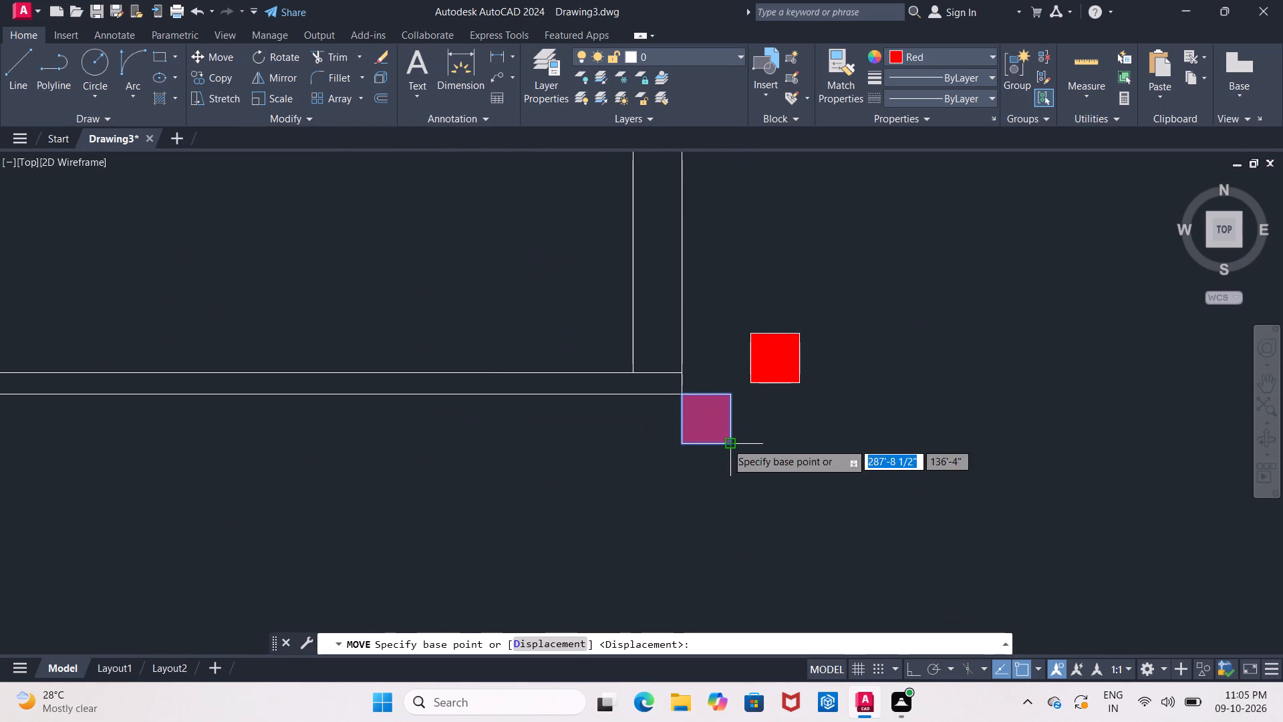
click(726, 443)
scroll(657, 373, up, 2)
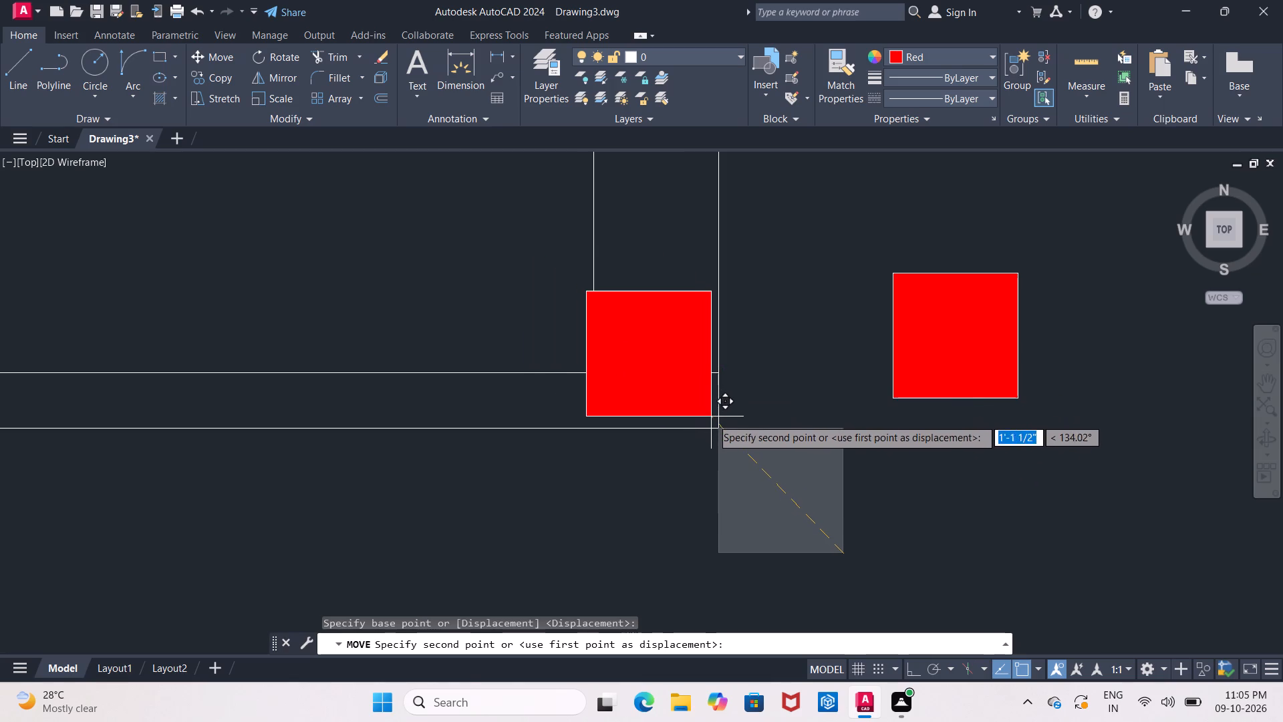
click(720, 429)
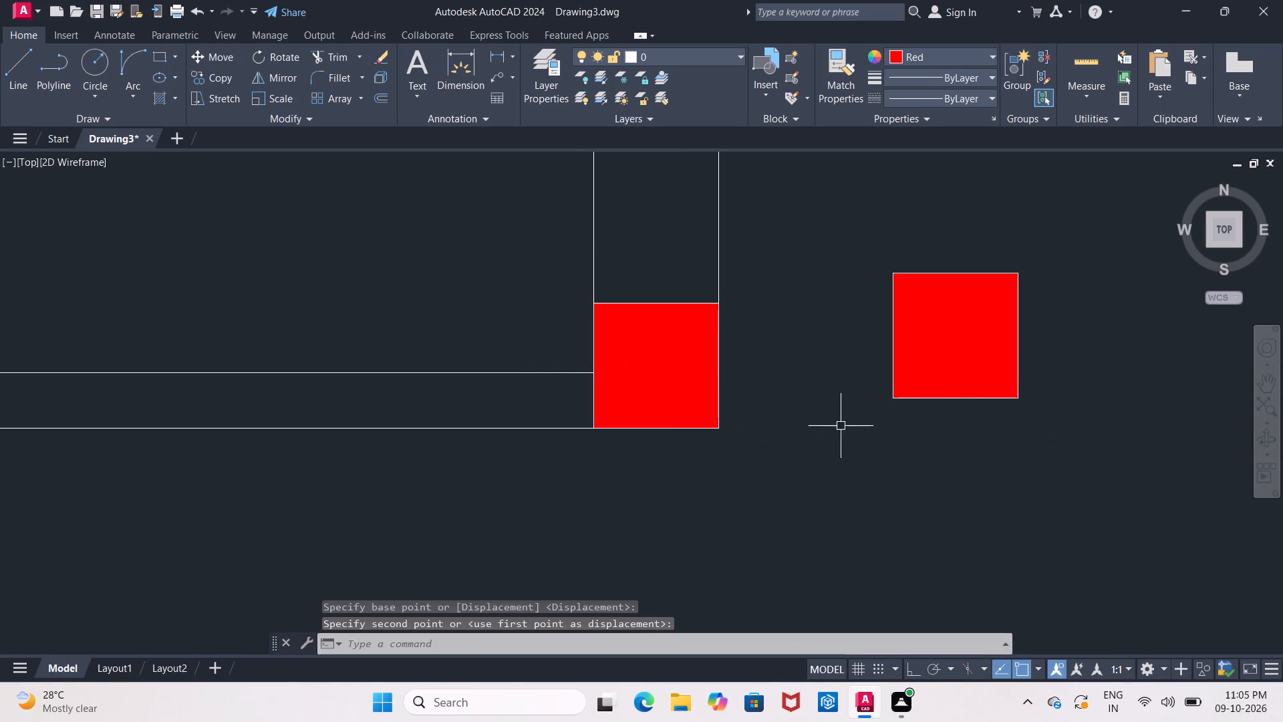
Erase the spare column just outside the second plan's bottom-right corner.
click(919, 273)
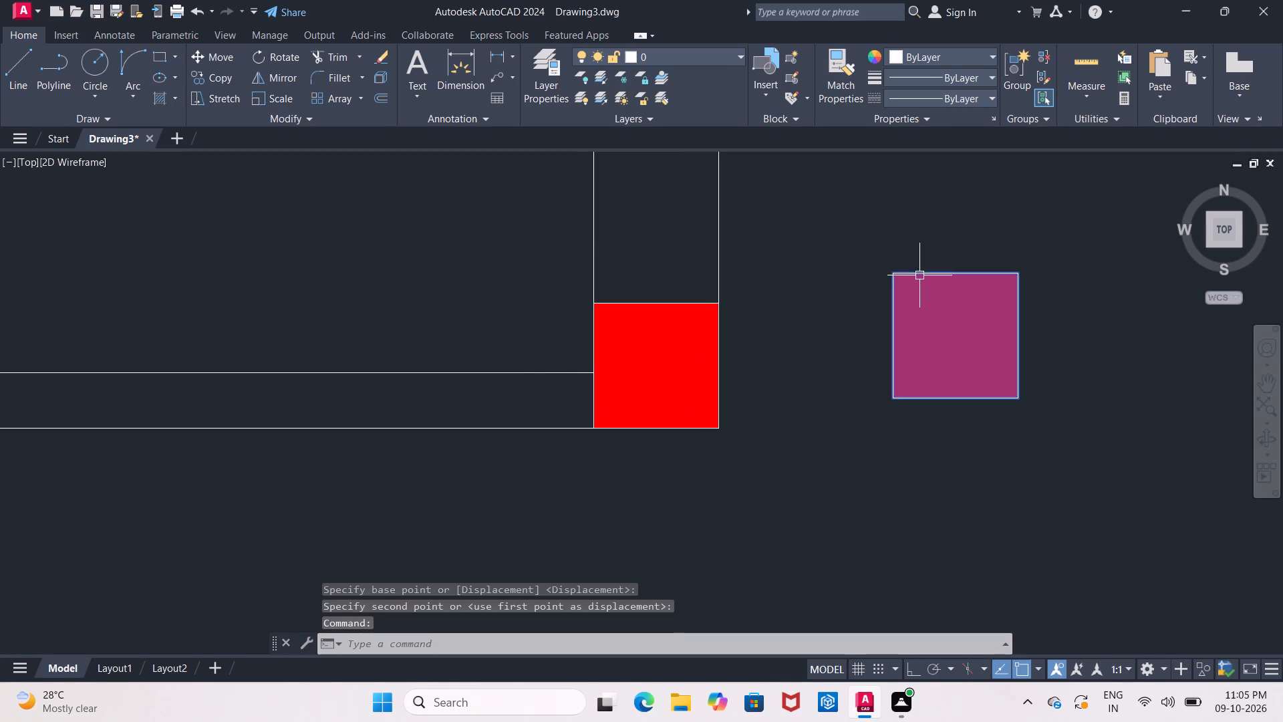
key(Delete)
Move the column on the upper-left room's right wall up by its bottom-right corner to the lower face of the bath rooms' bottom wall.
scroll(916, 288, down, 4)
middle_drag(913, 306, 797, 453)
scroll(807, 445, down, 1)
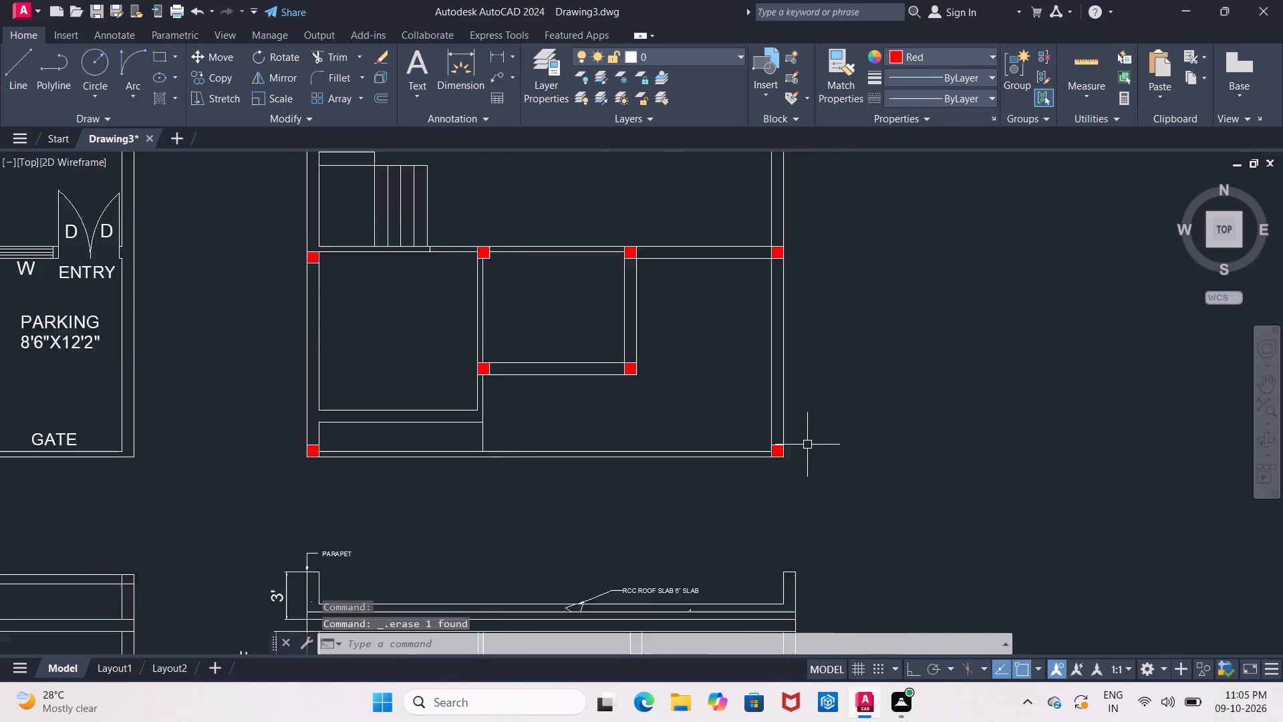
scroll(807, 445, down, 2)
middle_drag(833, 415, 823, 420)
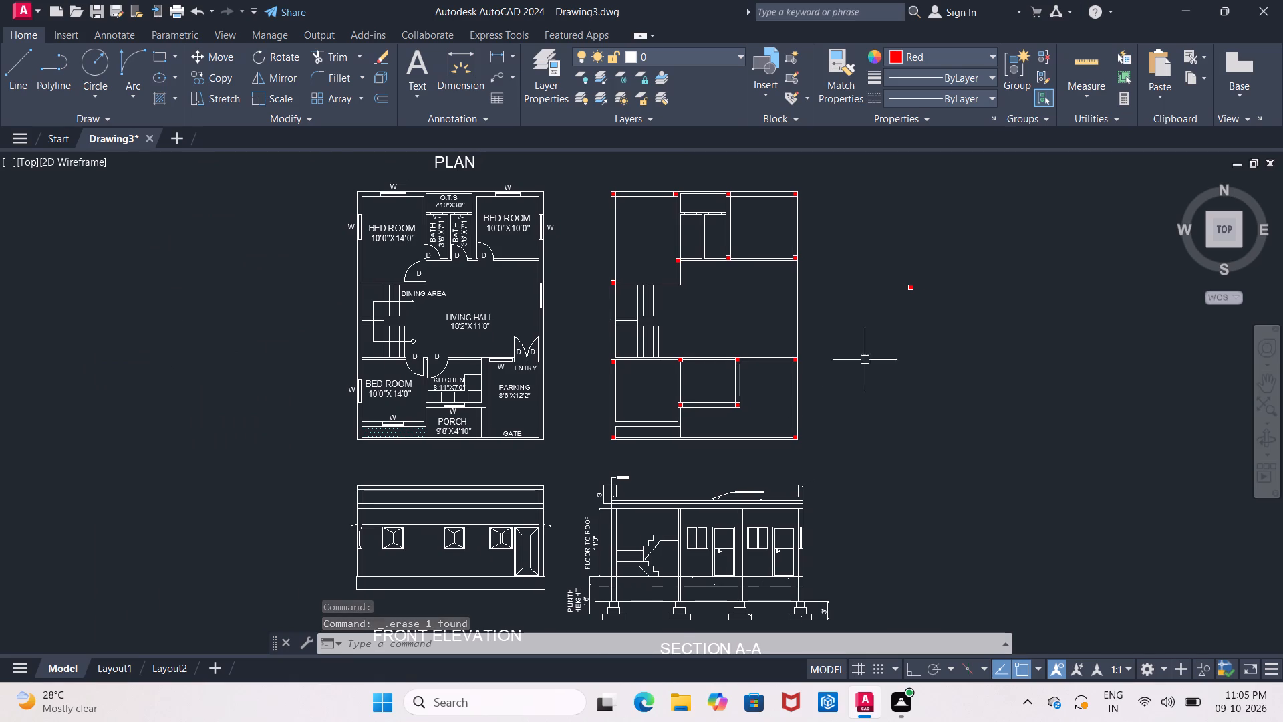
scroll(873, 336, up, 1)
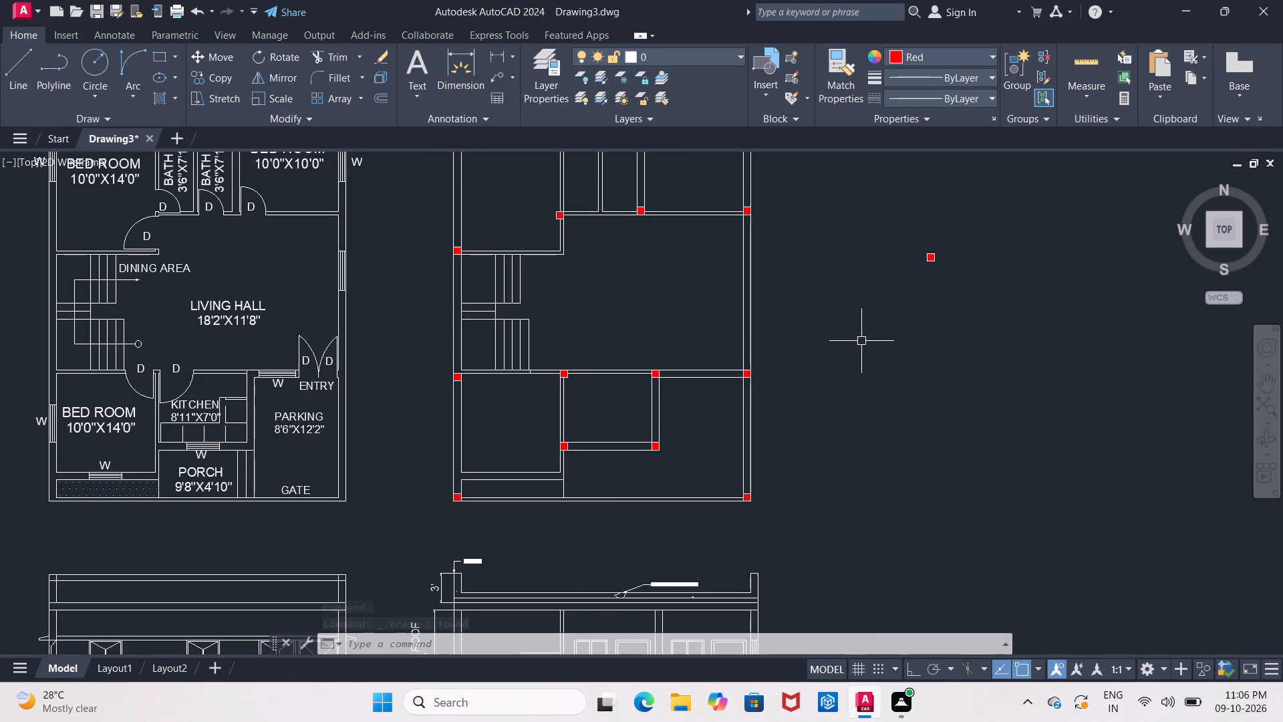
scroll(539, 227, up, 1)
middle_drag(539, 235, 510, 397)
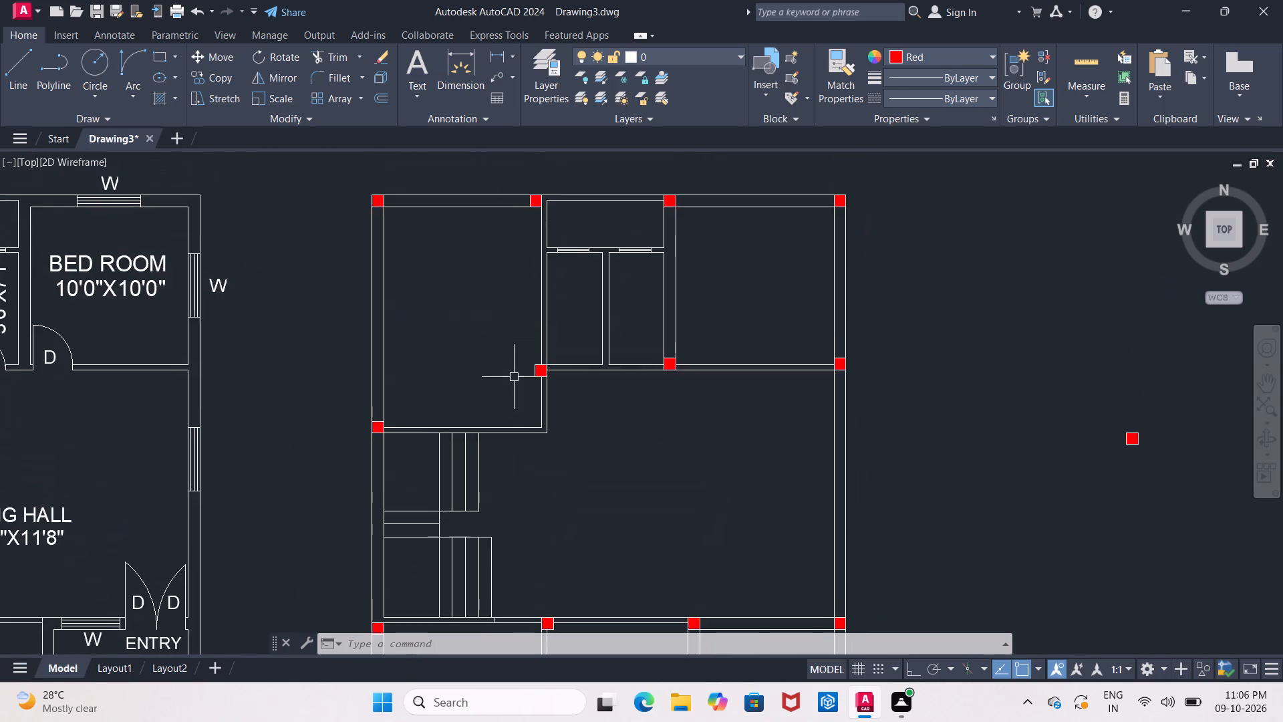
scroll(514, 376, up, 2)
middle_drag(514, 372, 493, 383)
scroll(551, 363, up, 2)
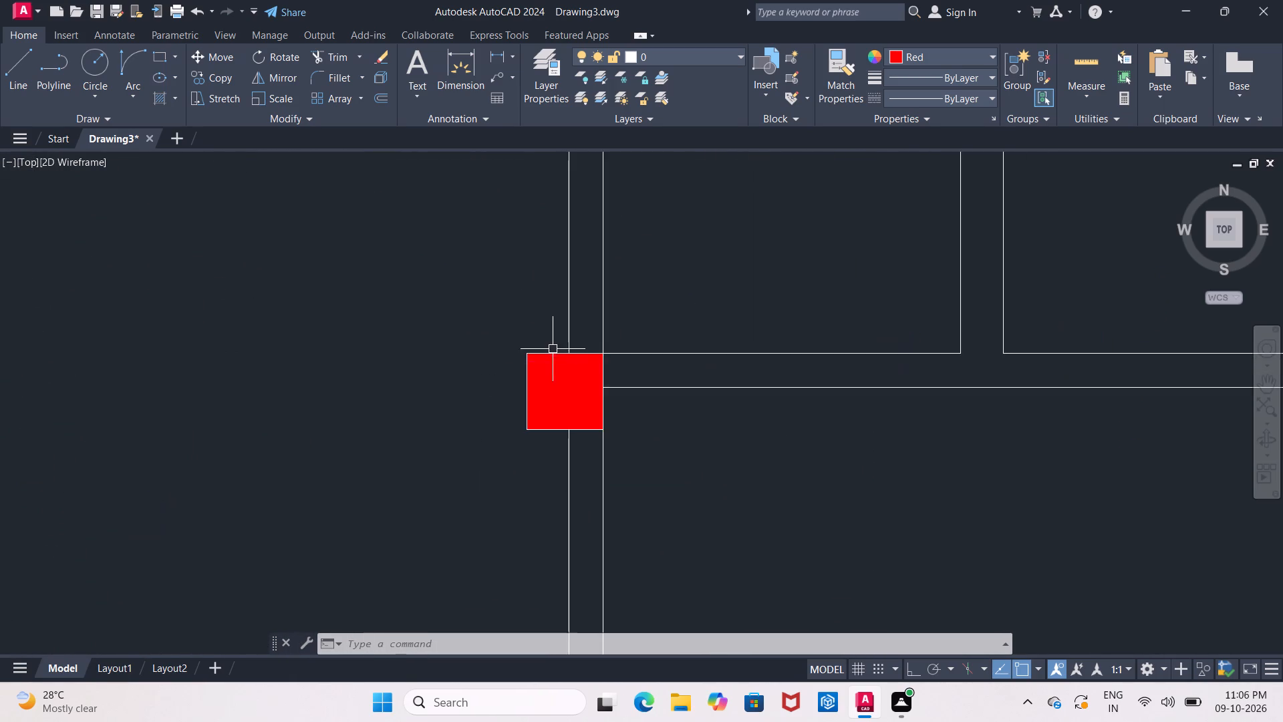
click(552, 354)
click(208, 62)
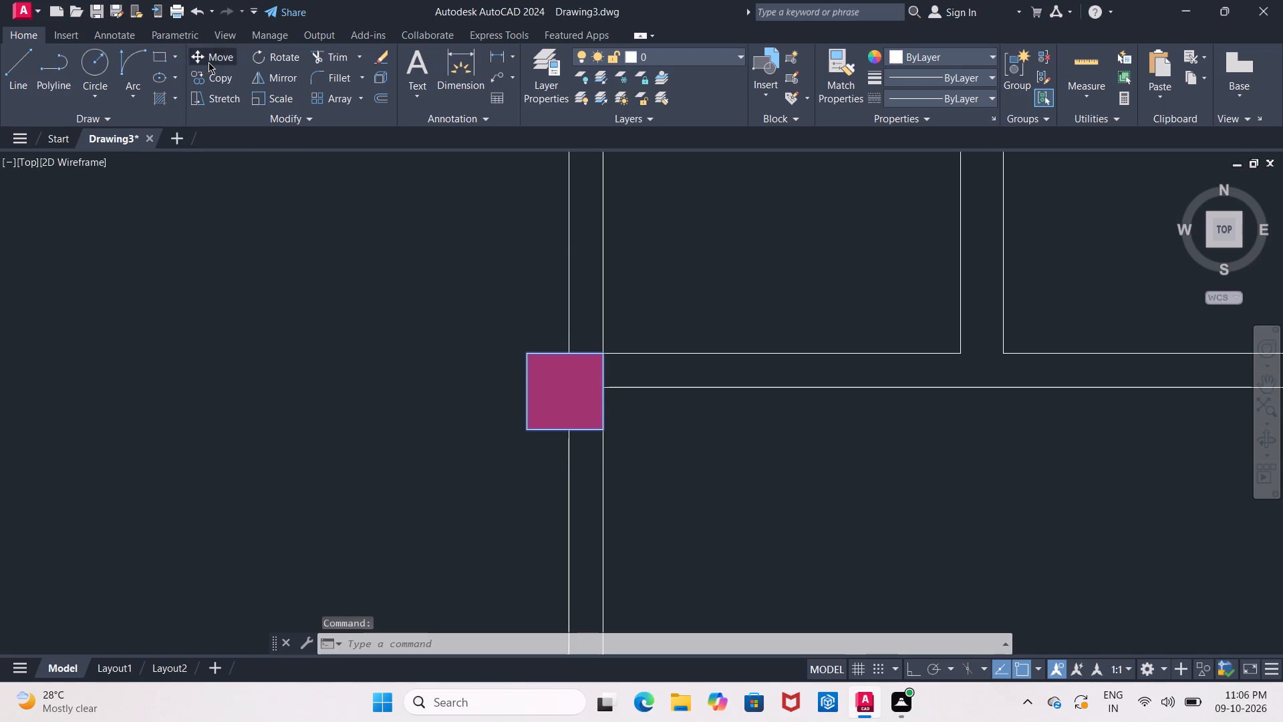
click(602, 430)
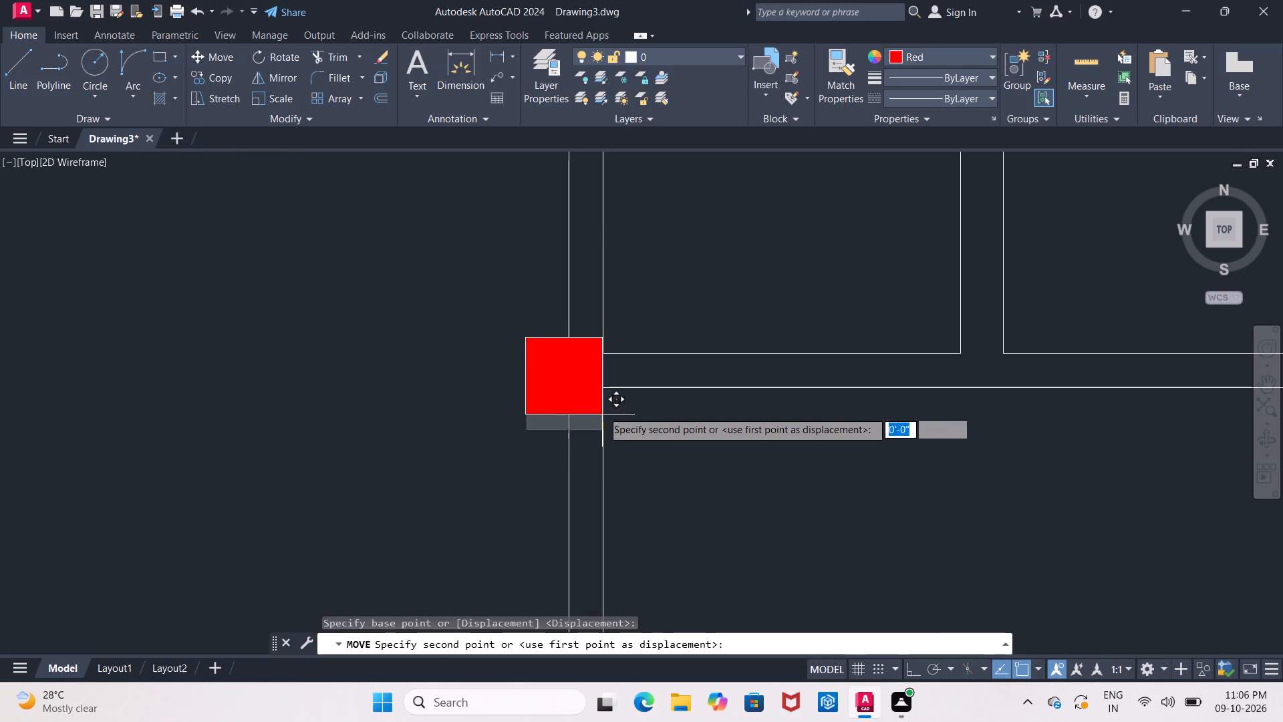
click(601, 388)
Move the column below the staircase on the left outer wall up by its bottom-right corner to the cross wall's lower face.
scroll(607, 408, down, 3)
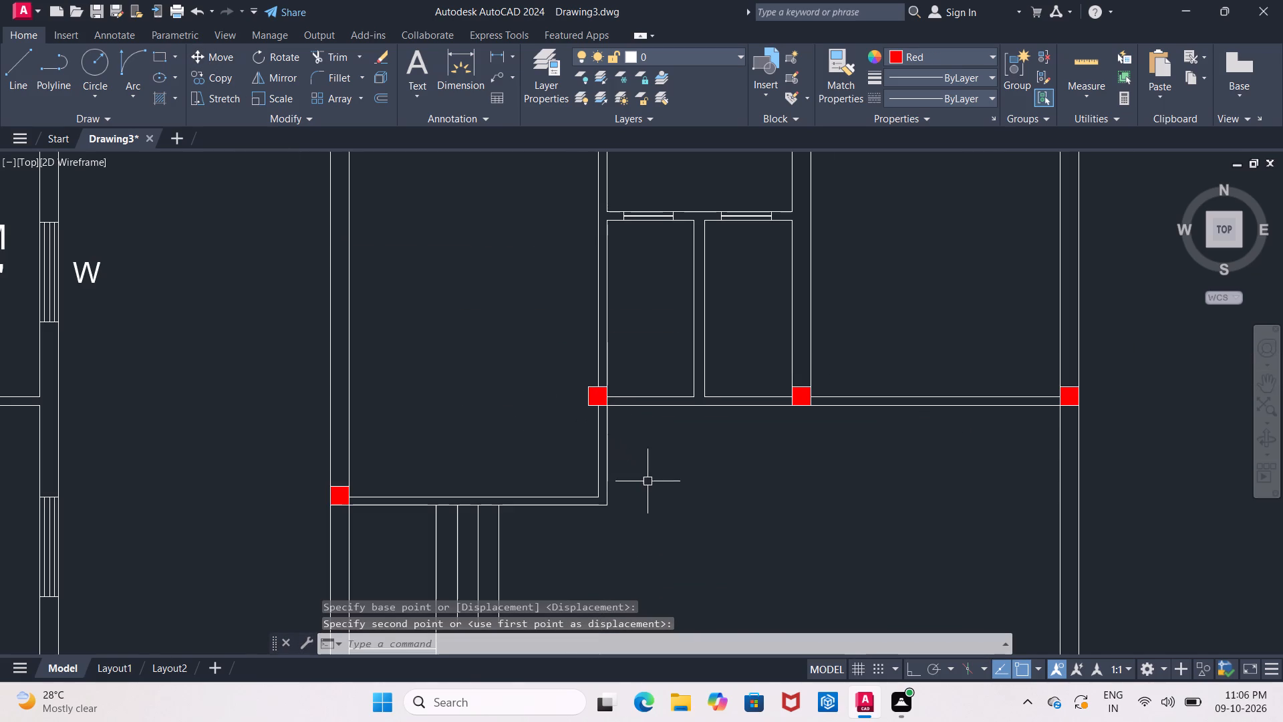
middle_drag(648, 484, 682, 399)
scroll(687, 404, down, 2)
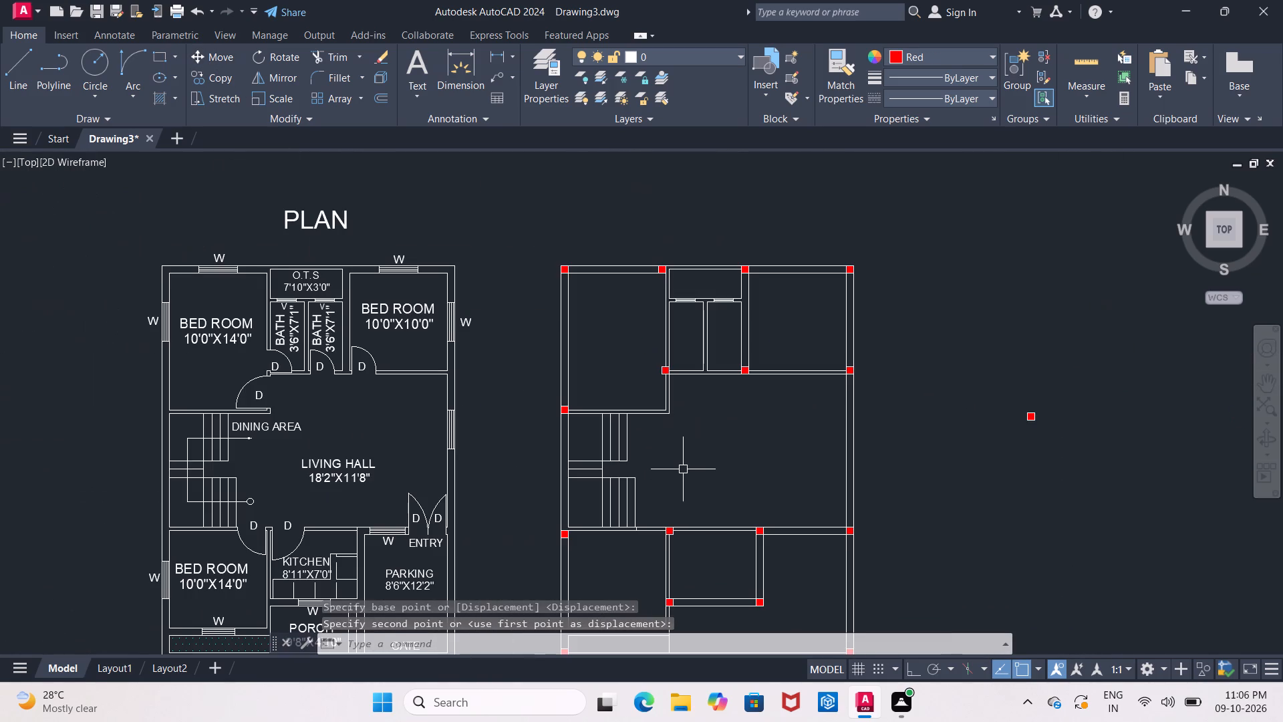
scroll(683, 467, up, 1)
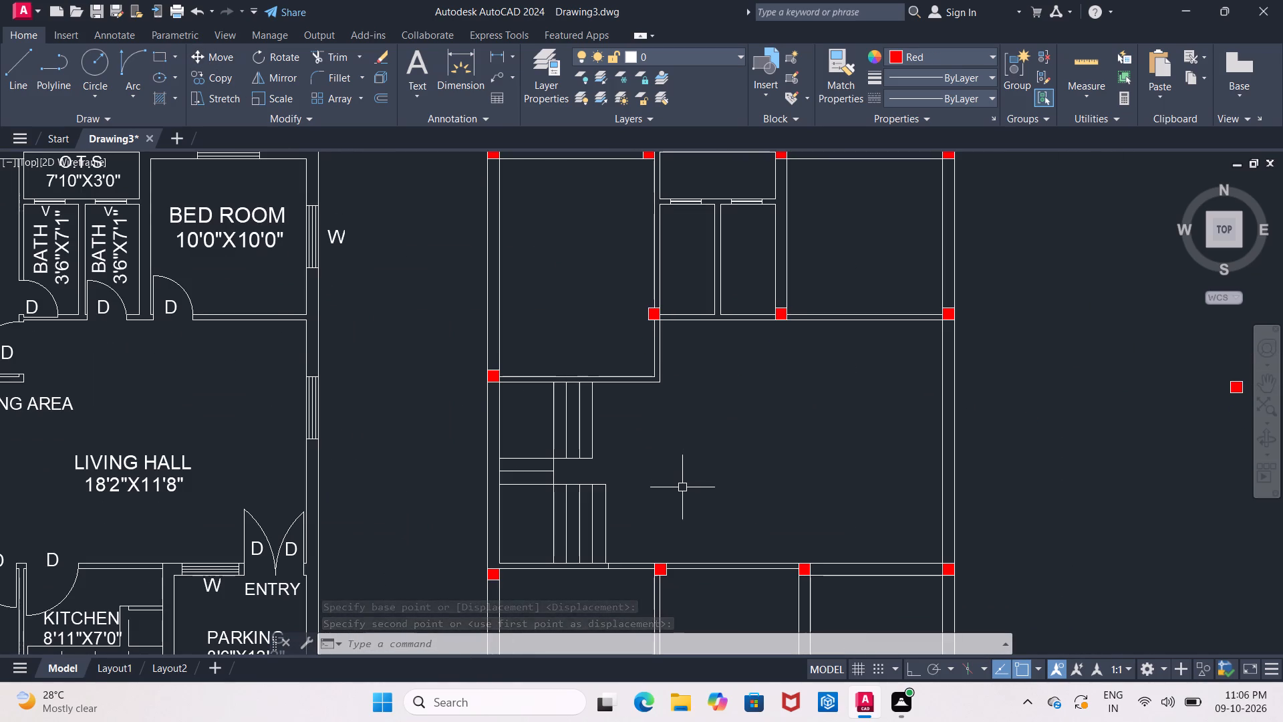
middle_drag(682, 487, 757, 333)
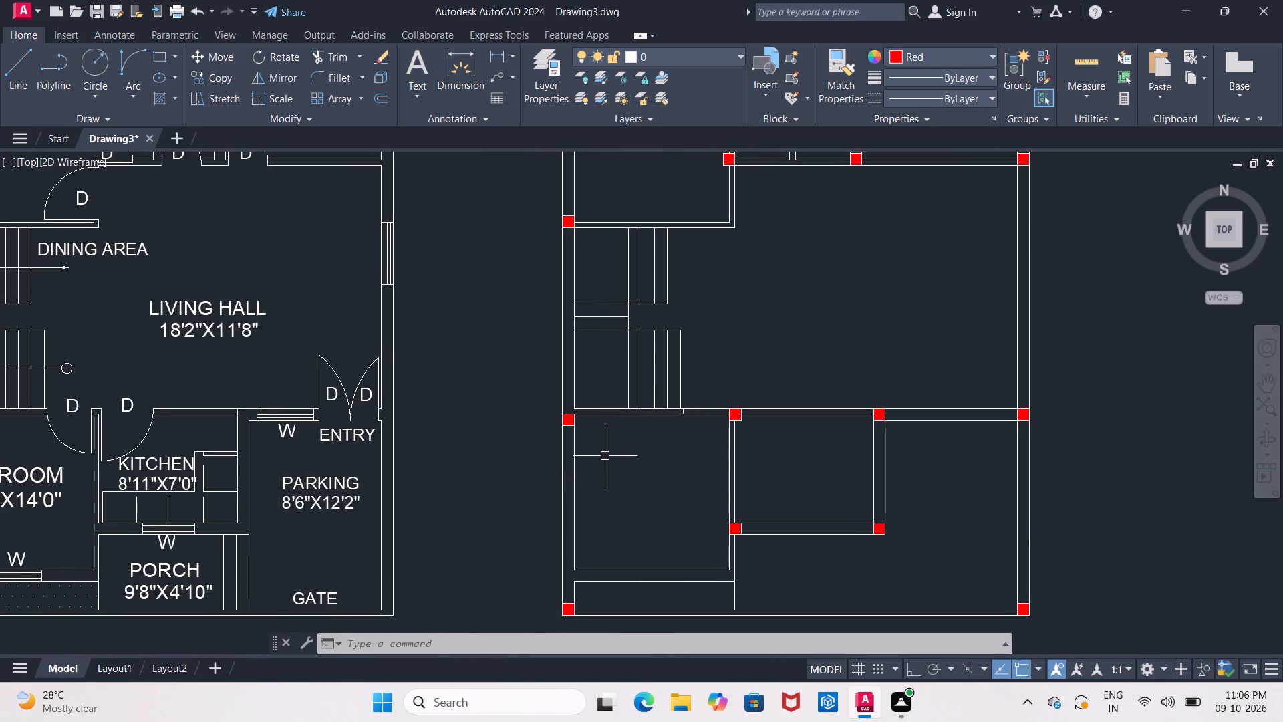
scroll(570, 429, up, 4)
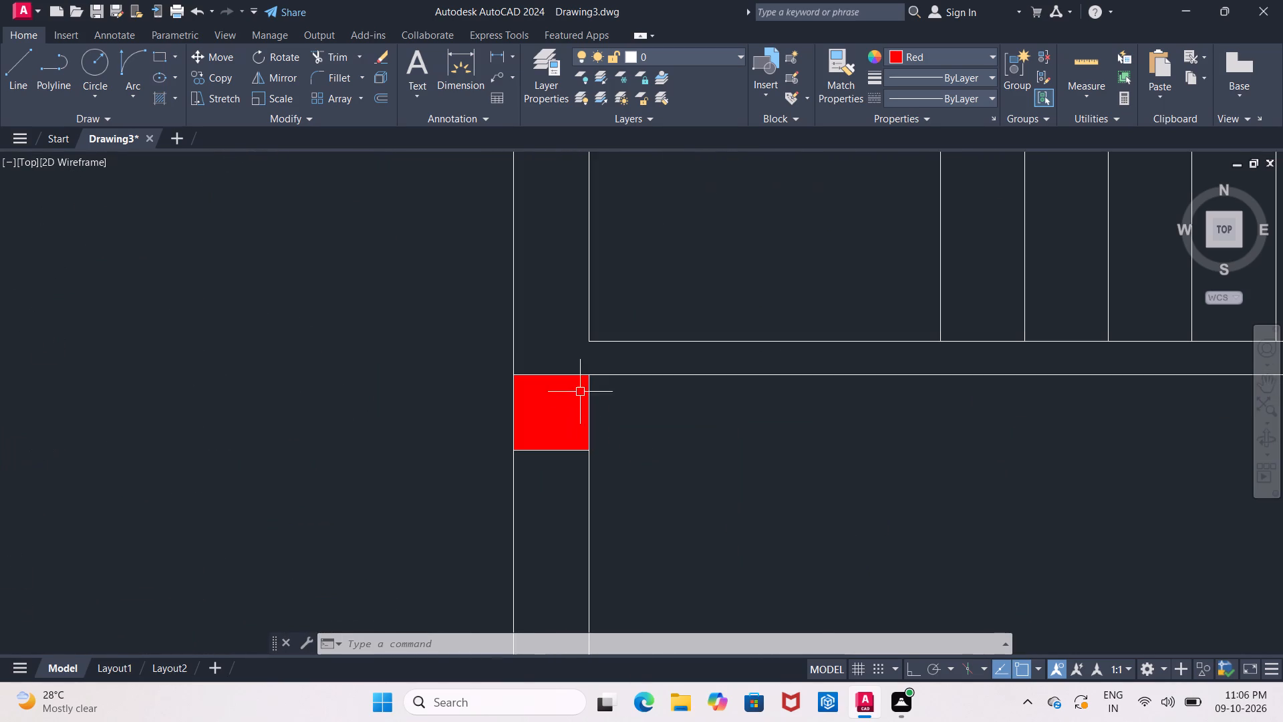
click(569, 372)
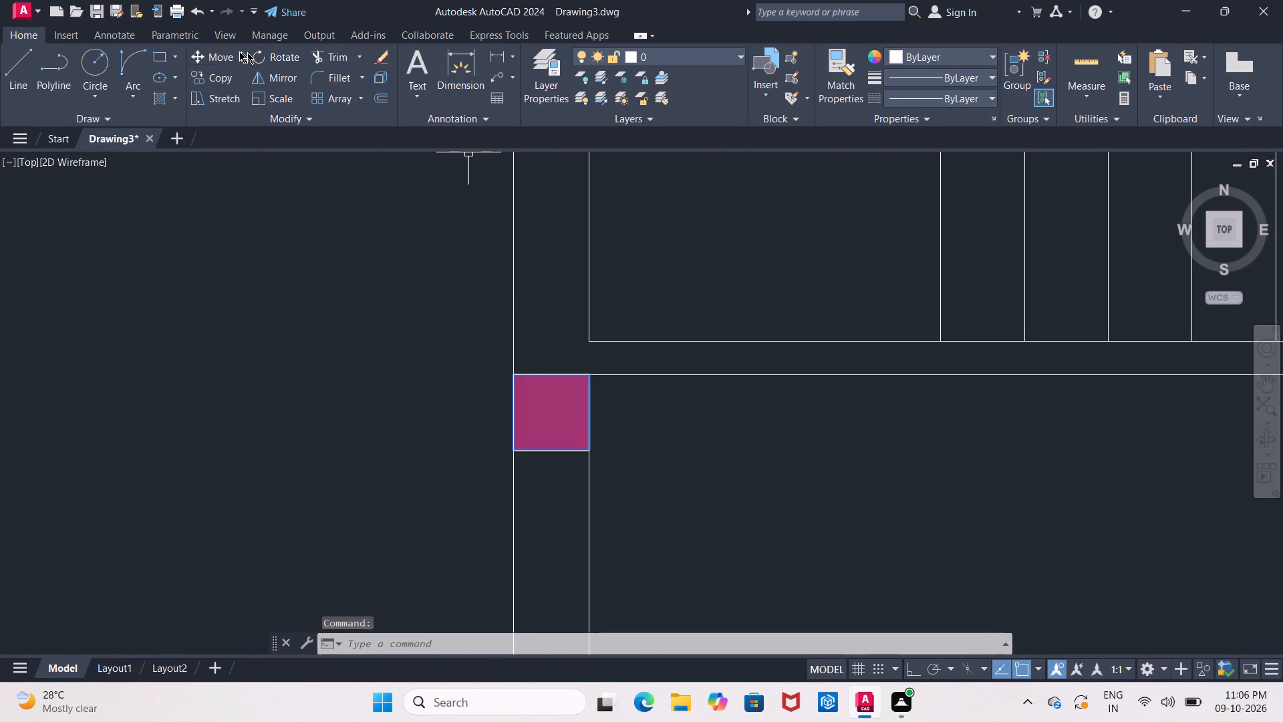
click(226, 53)
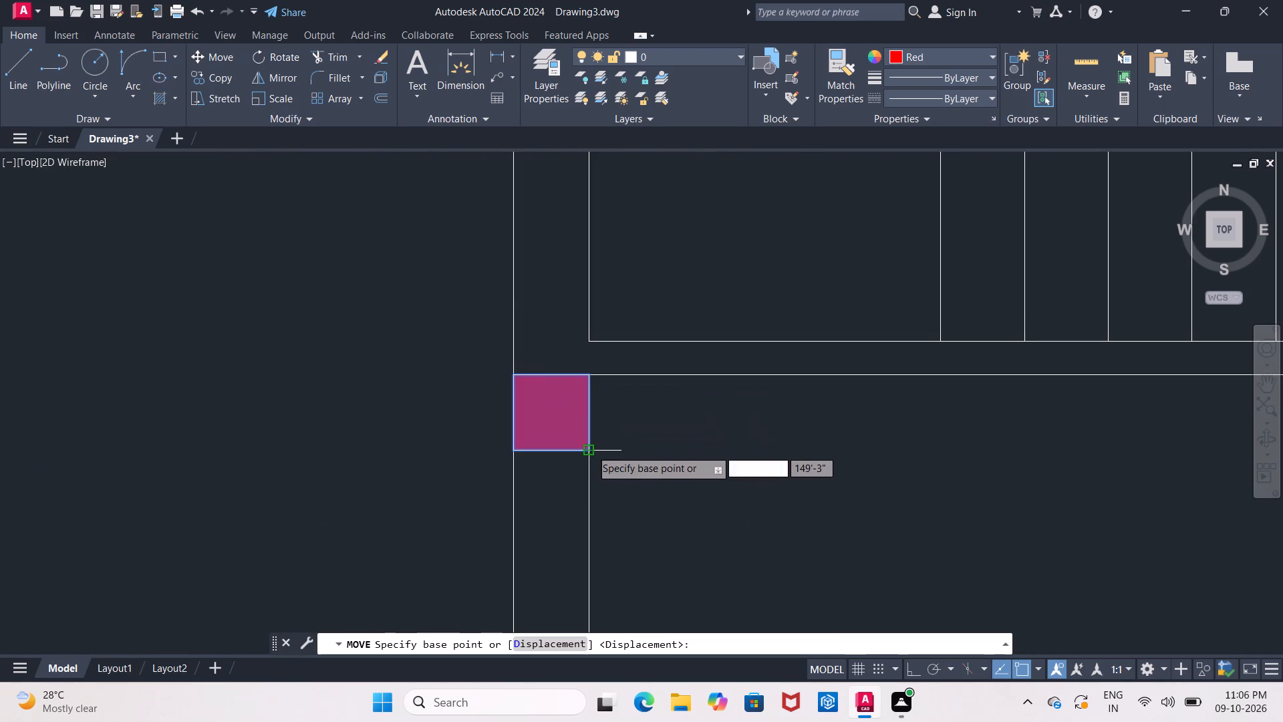
click(591, 449)
click(591, 372)
Check the column placement around the lower rooms and across the whole second plan.
scroll(596, 390, down, 2)
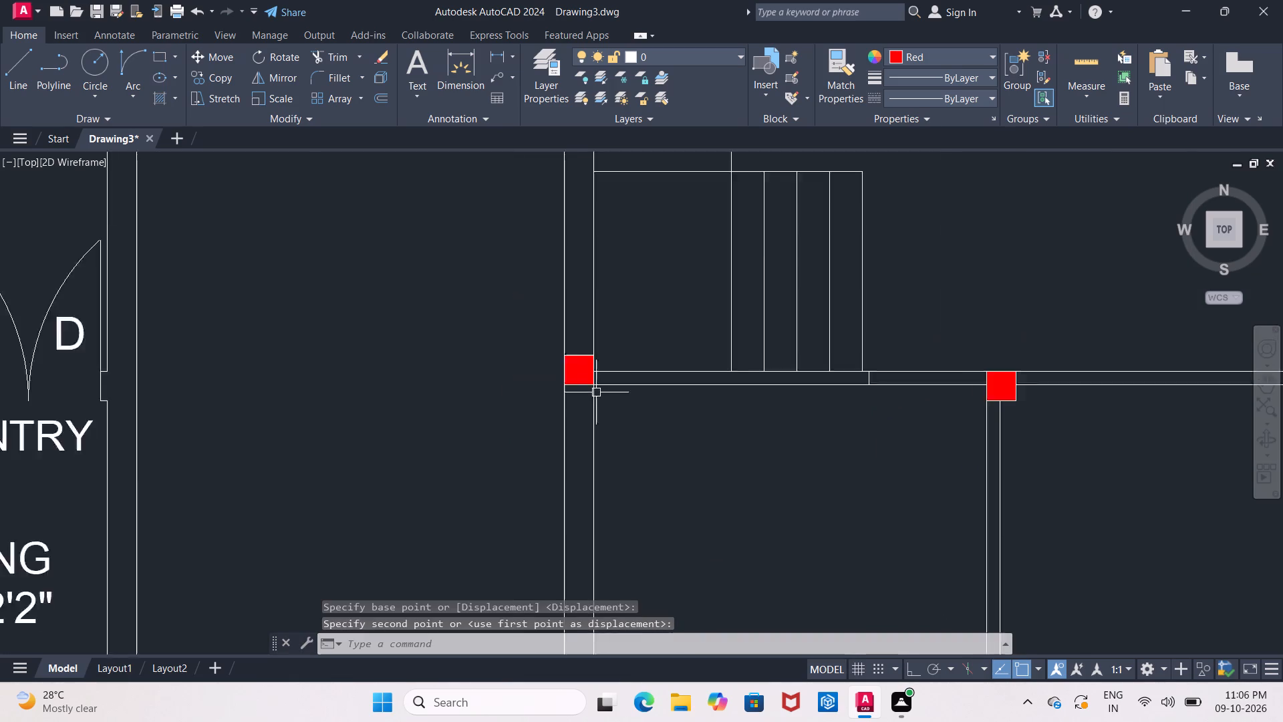
scroll(596, 394, down, 1)
scroll(629, 437, down, 3)
middle_drag(625, 421, 583, 351)
scroll(620, 401, up, 2)
middle_drag(620, 401, 612, 384)
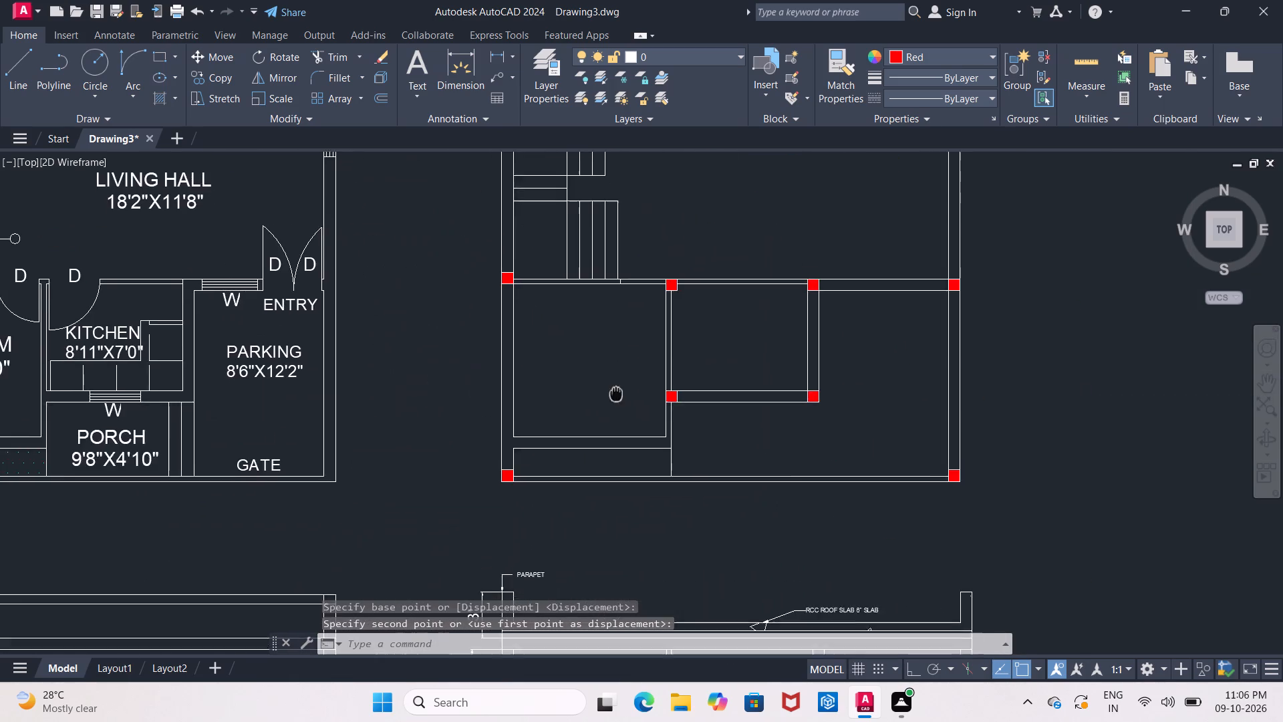
middle_drag(612, 384, 595, 350)
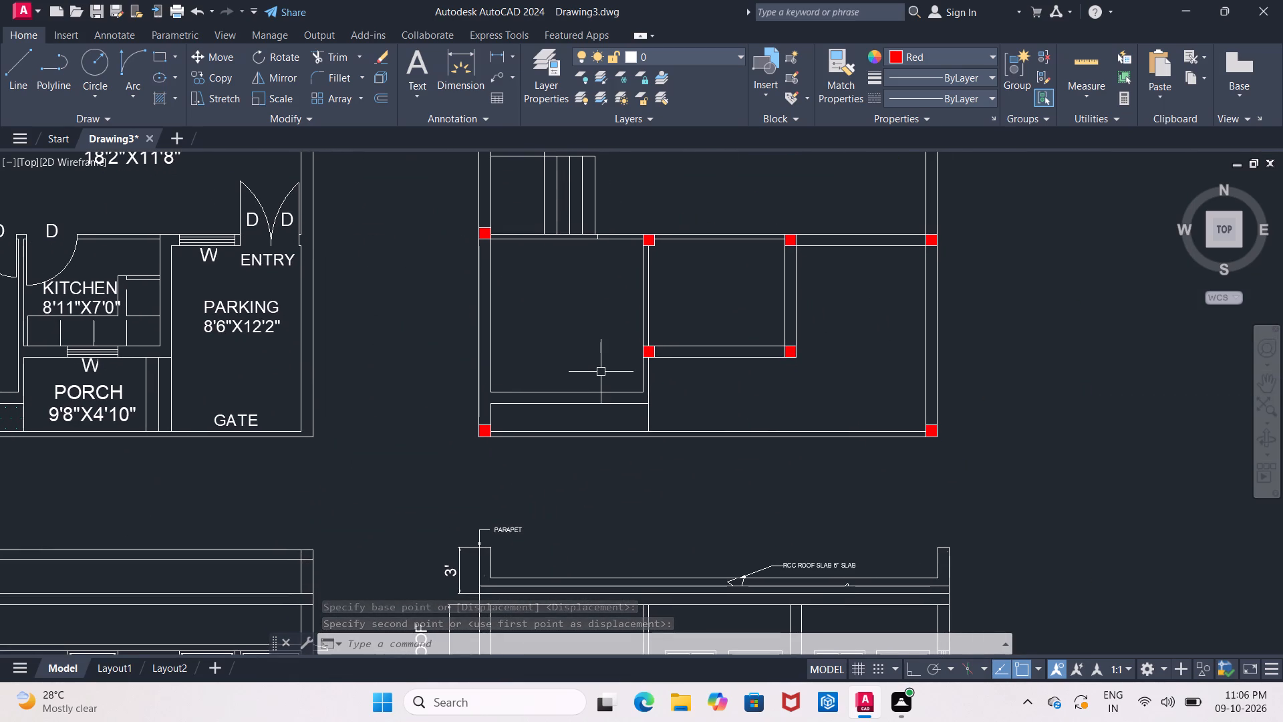
middle_drag(601, 372, 571, 360)
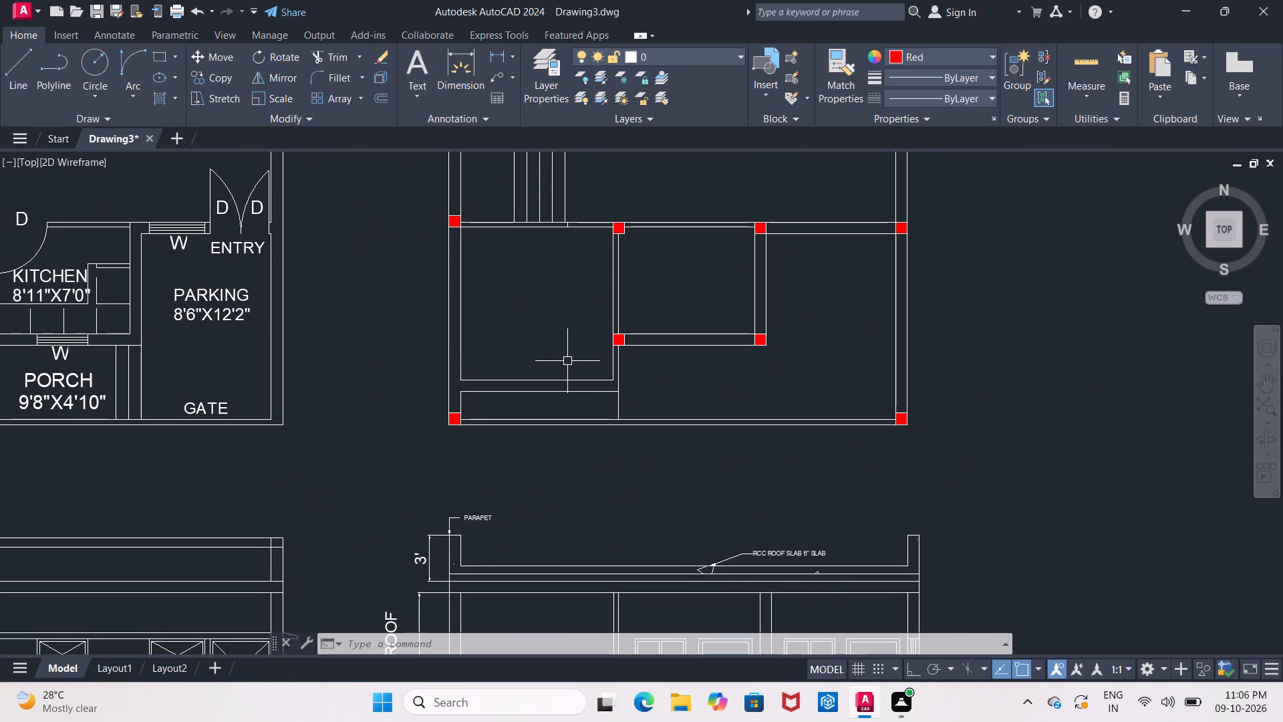
middle_drag(564, 362, 545, 457)
scroll(545, 457, down, 2)
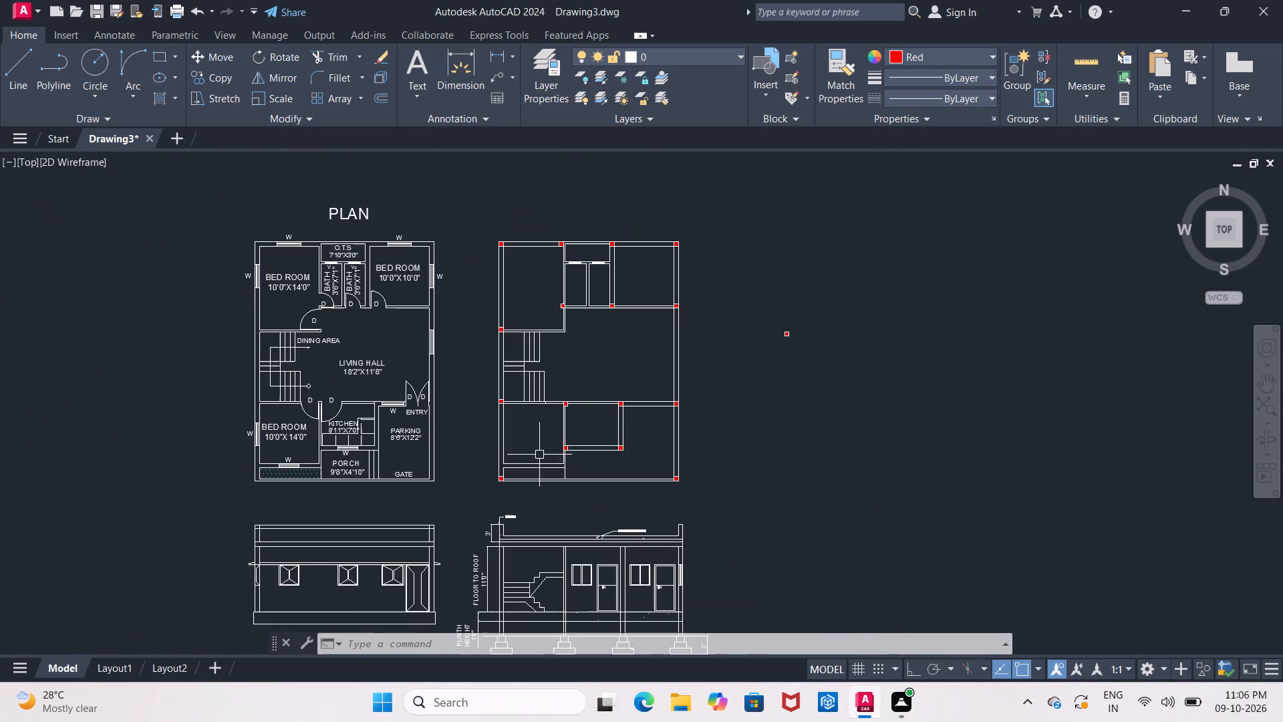
middle_click(535, 432)
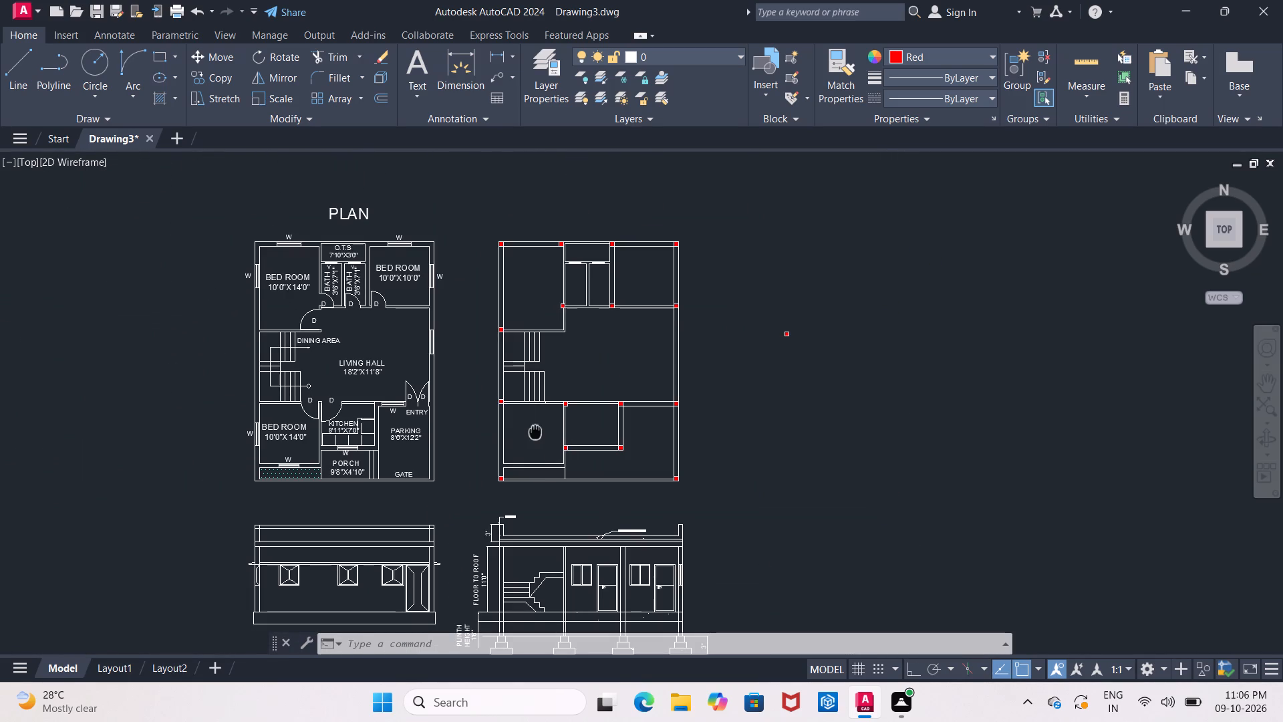
middle_click(563, 373)
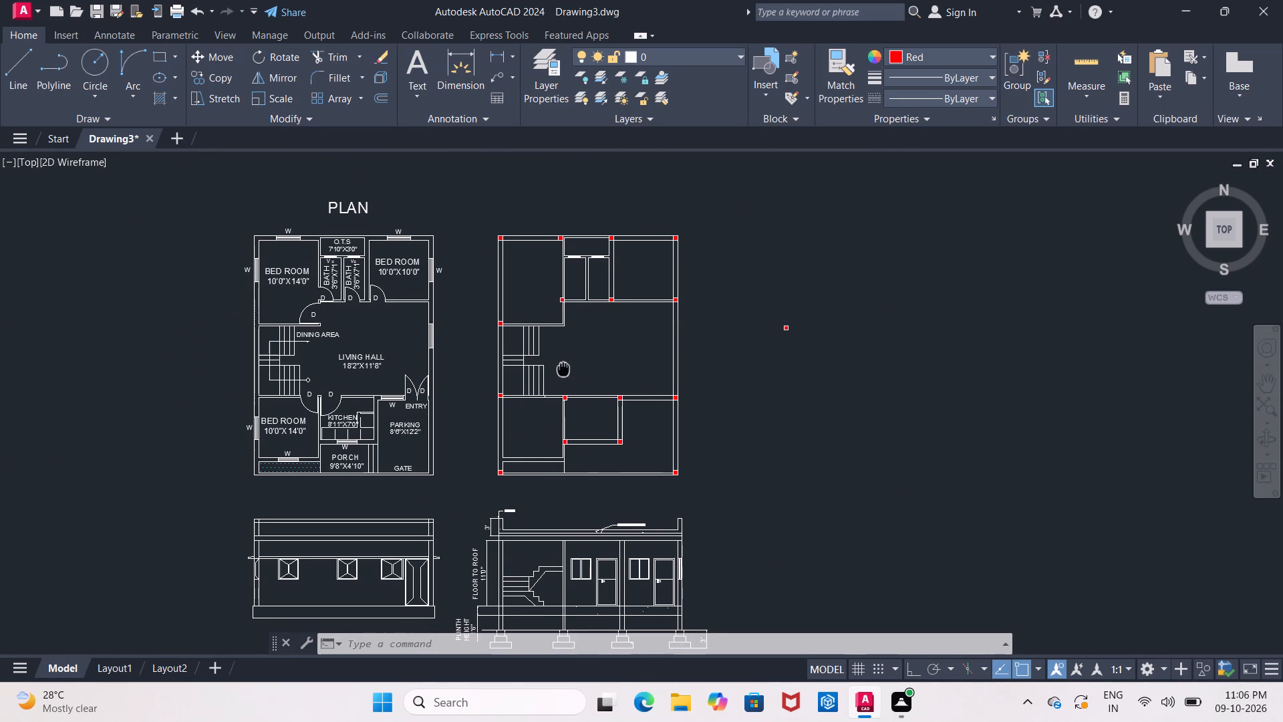
Erase the spare column standing outside the second plan, beyond its right outer wall.
click(789, 326)
key(Delete)
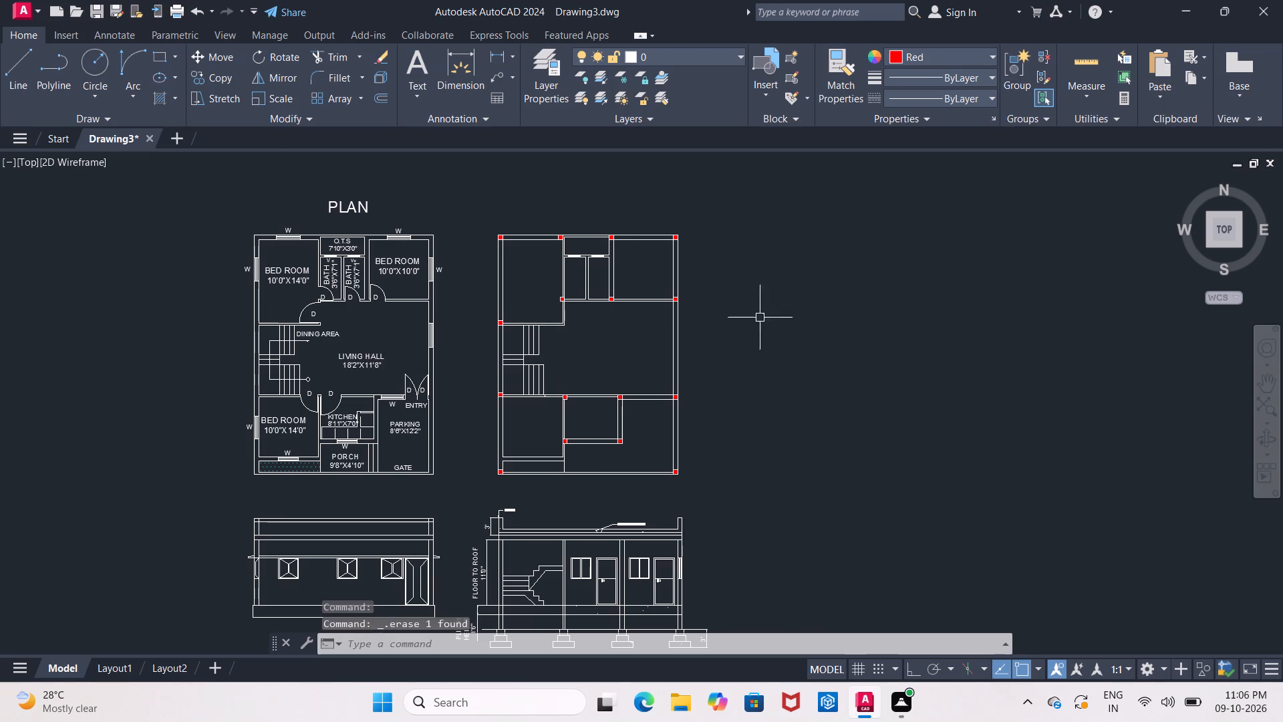
Copy all 16 columns of the second plan about 50'-9" horizontally to the right with Ortho on, leaving the walls out.
scroll(513, 277, up, 1)
click(490, 211)
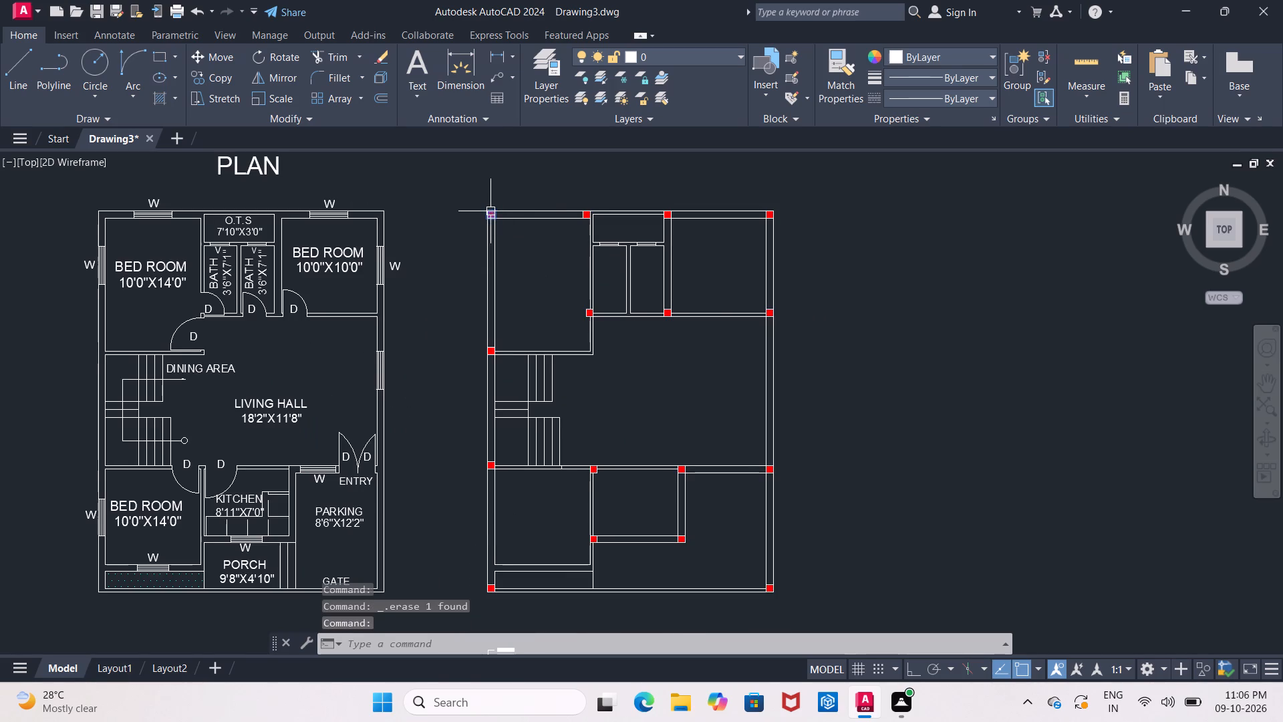
click(586, 214)
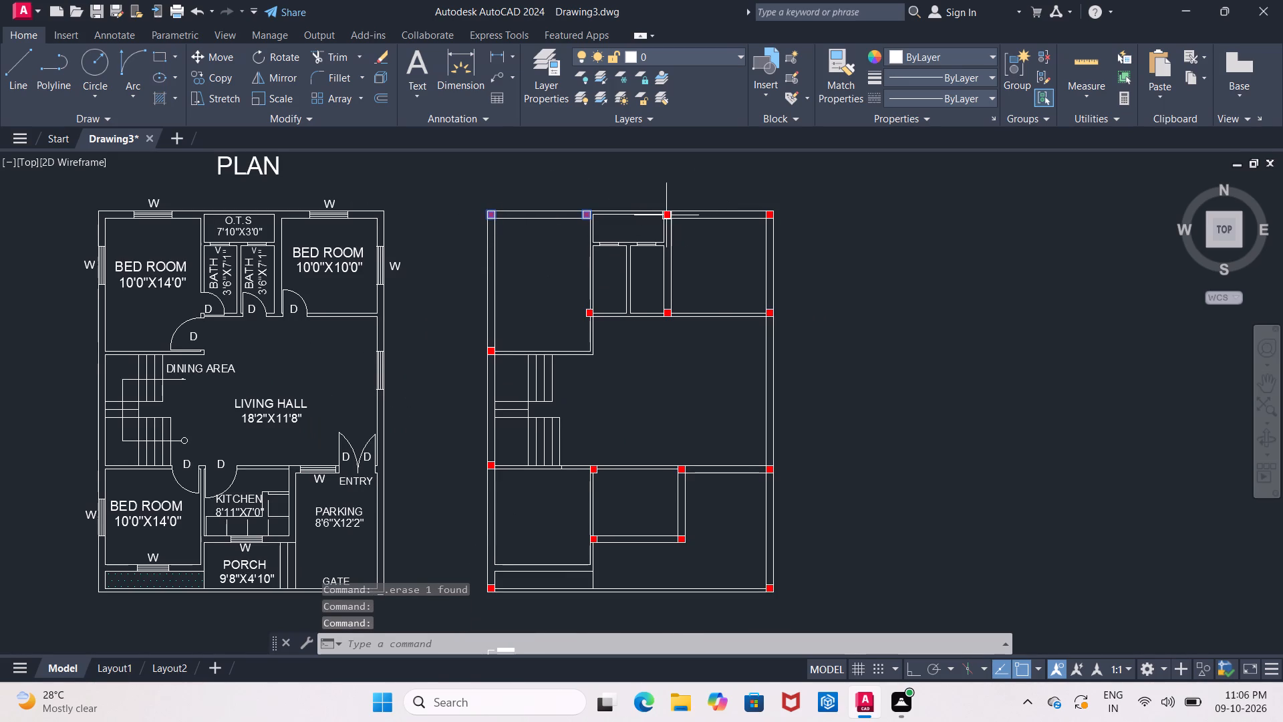
click(666, 215)
click(770, 215)
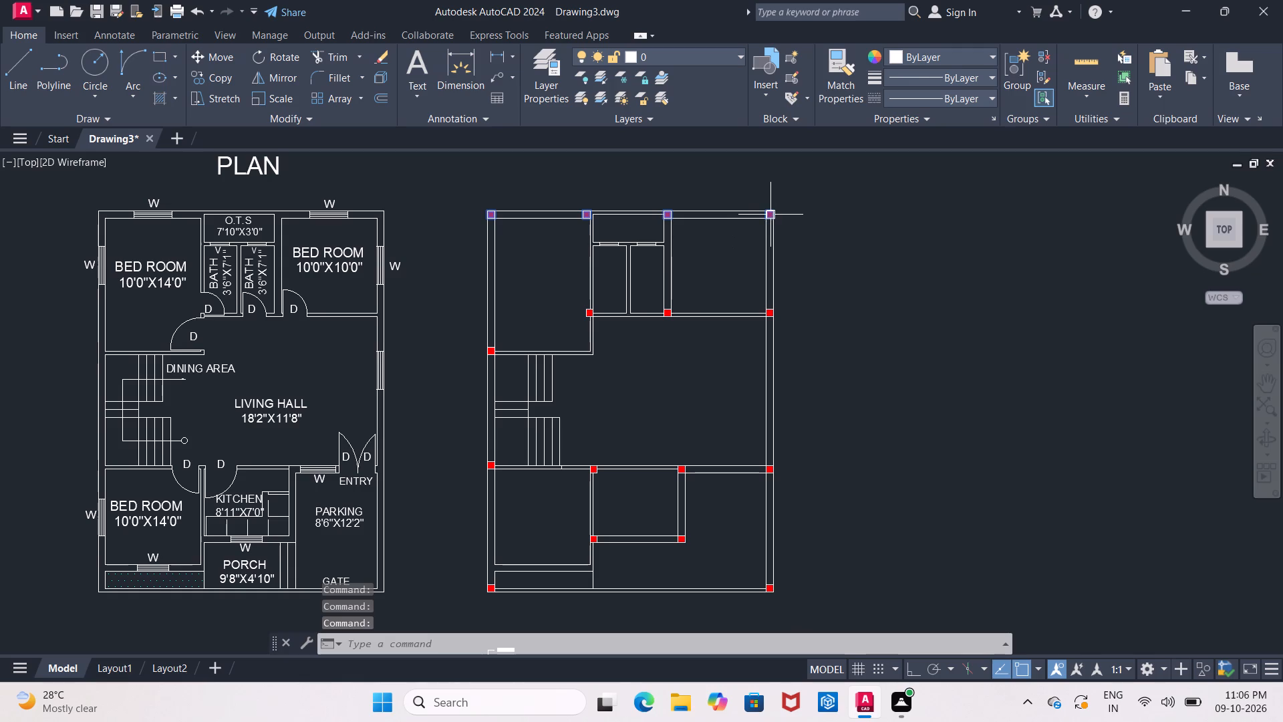
click(670, 313)
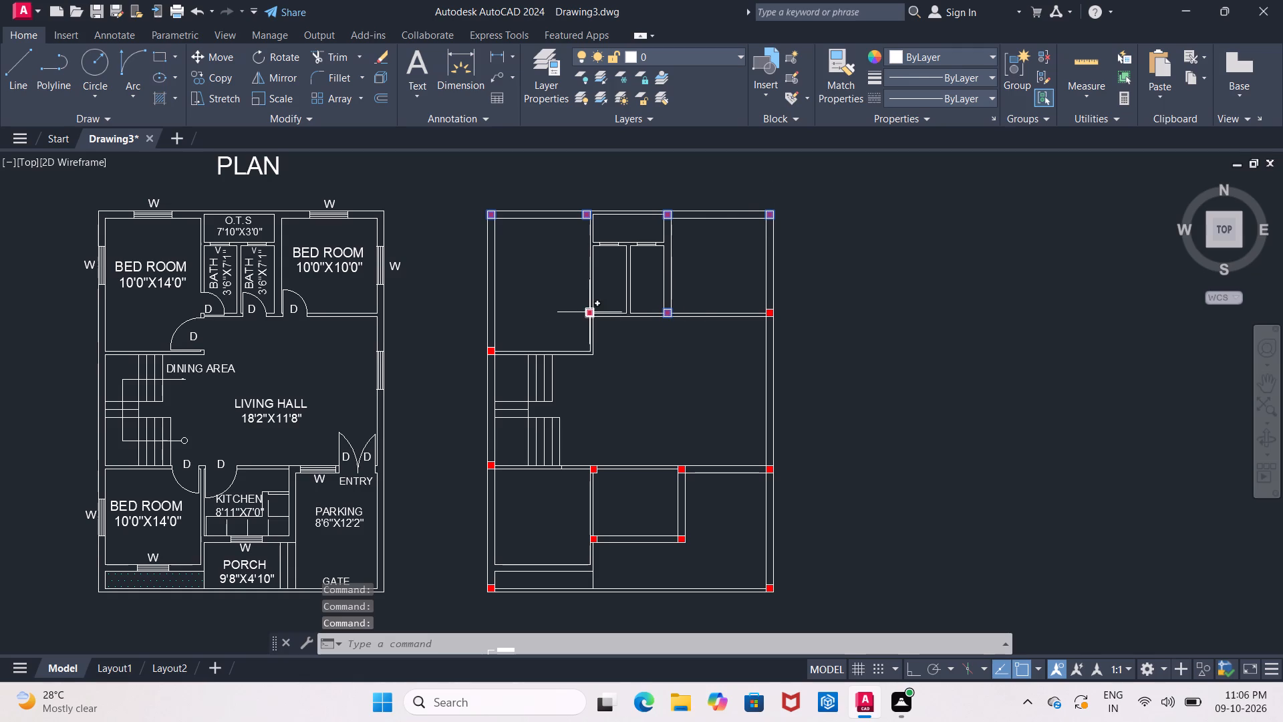
click(589, 312)
click(771, 312)
click(492, 350)
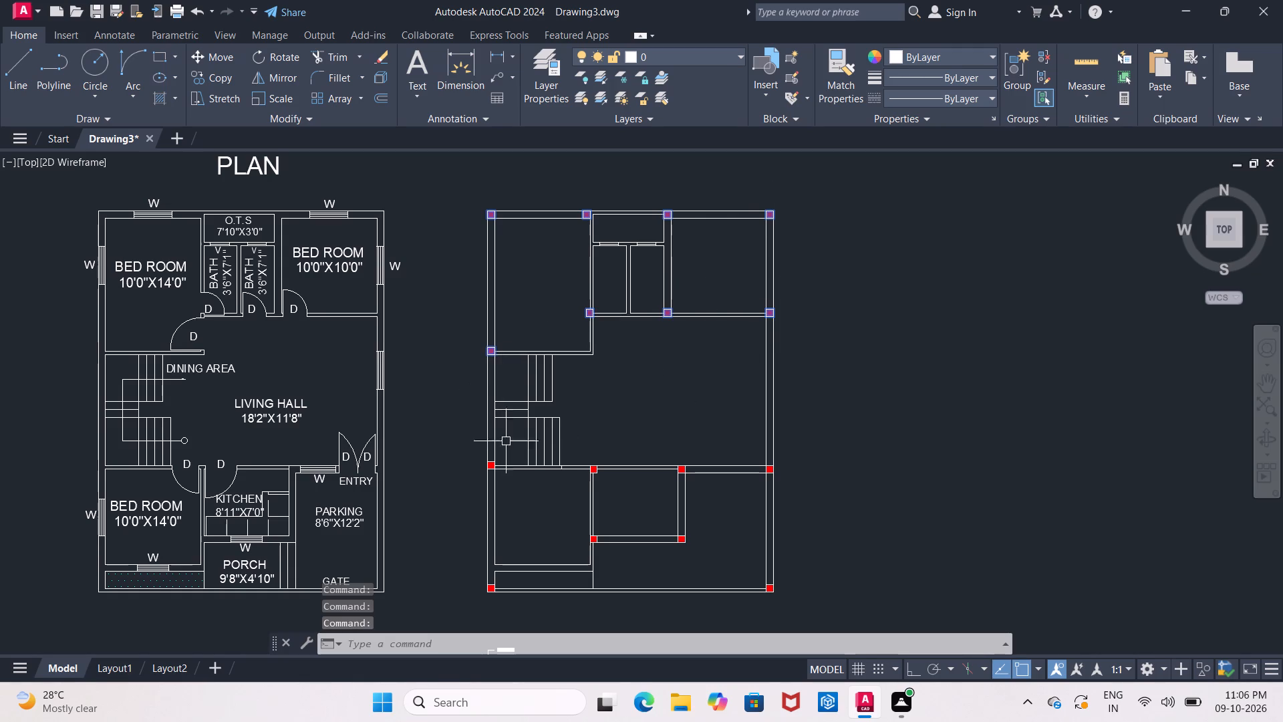
click(490, 464)
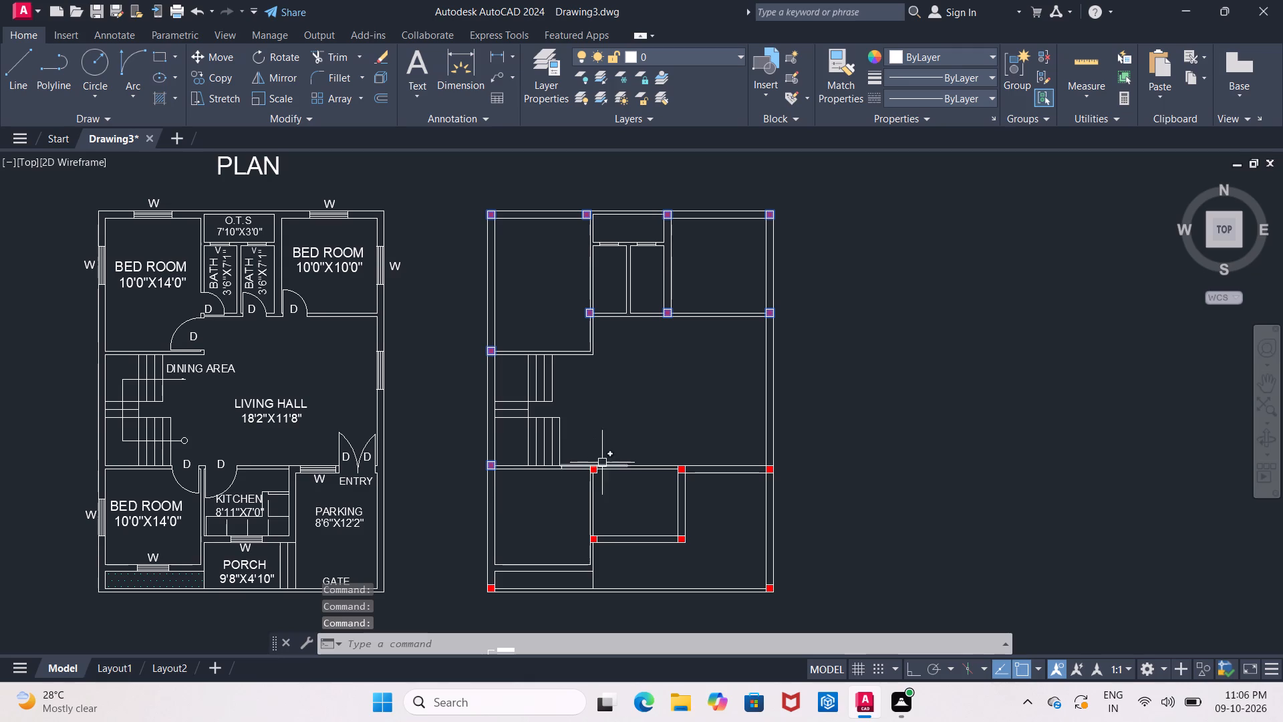
click(593, 467)
click(682, 469)
click(768, 471)
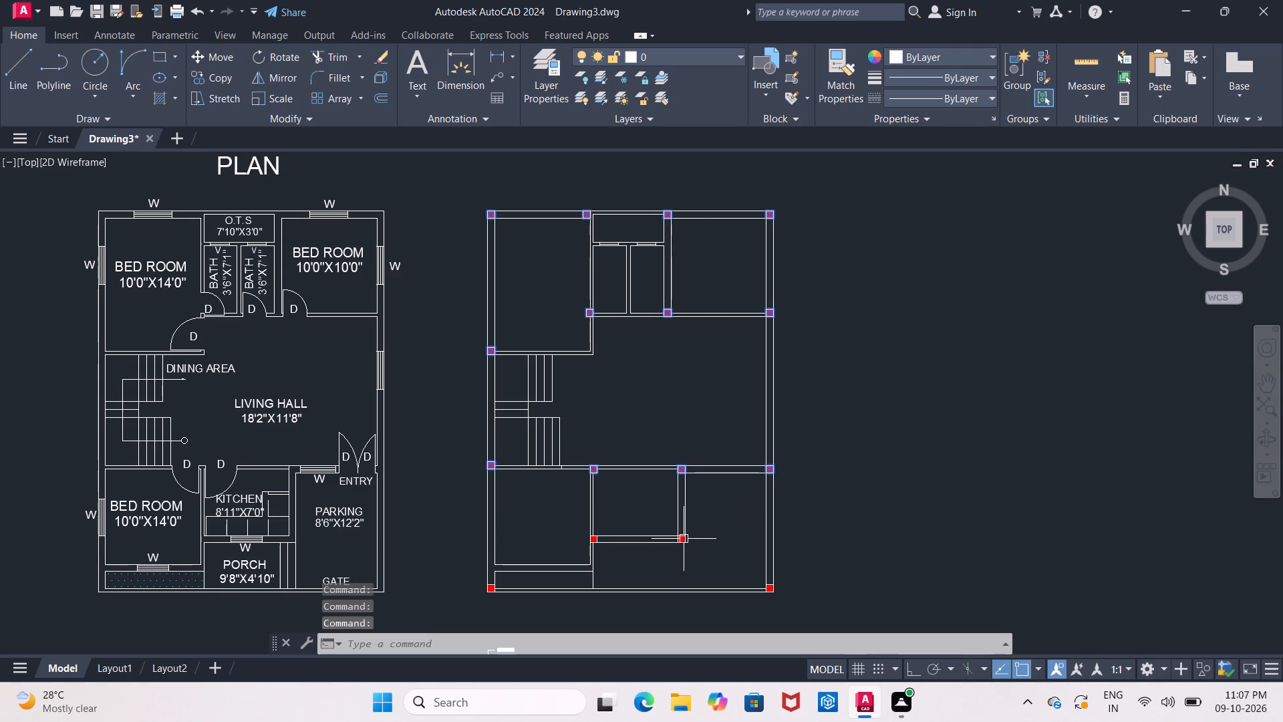
click(684, 537)
click(593, 540)
middle_drag(718, 557, 688, 491)
click(740, 519)
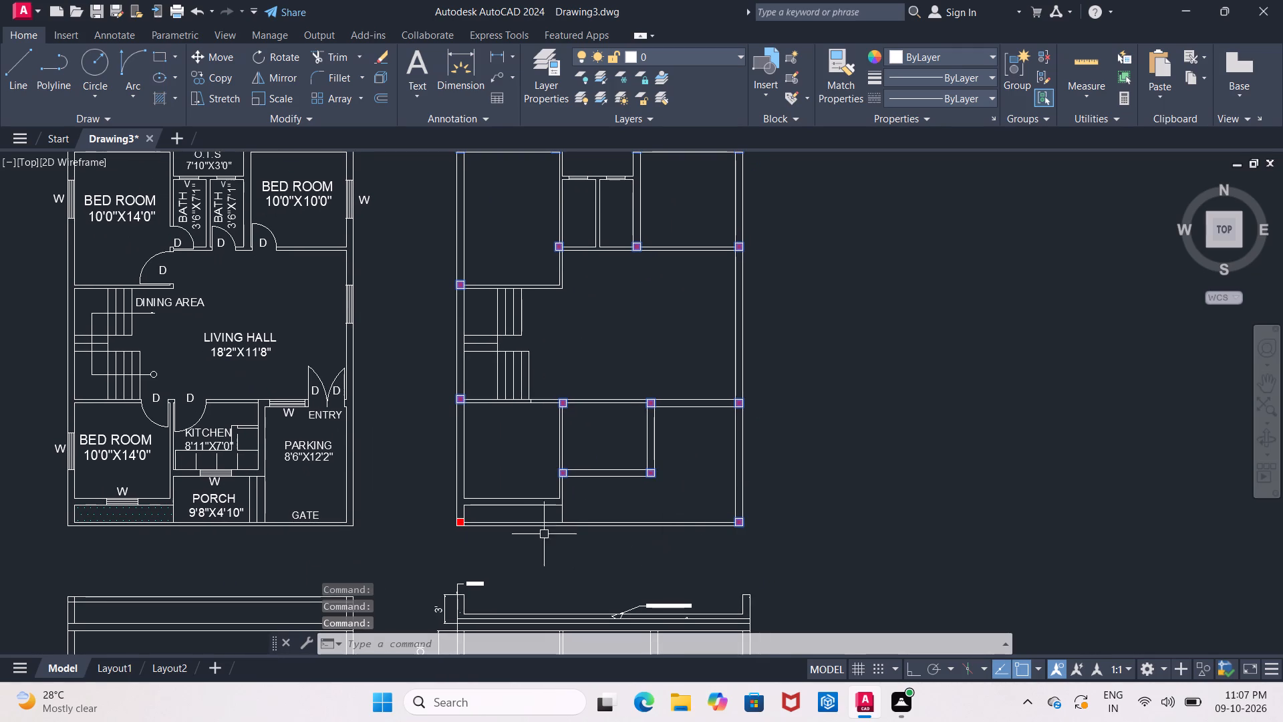
click(462, 522)
middle_drag(514, 472, 512, 487)
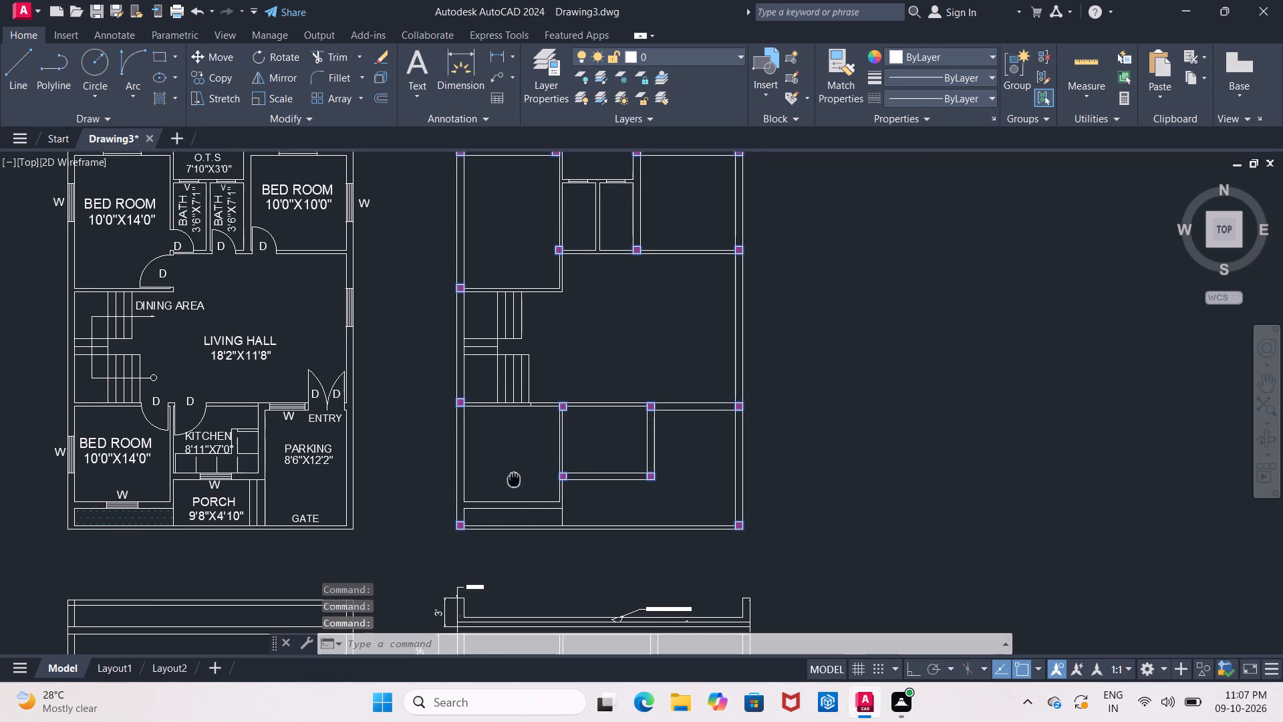
middle_drag(512, 487, 512, 493)
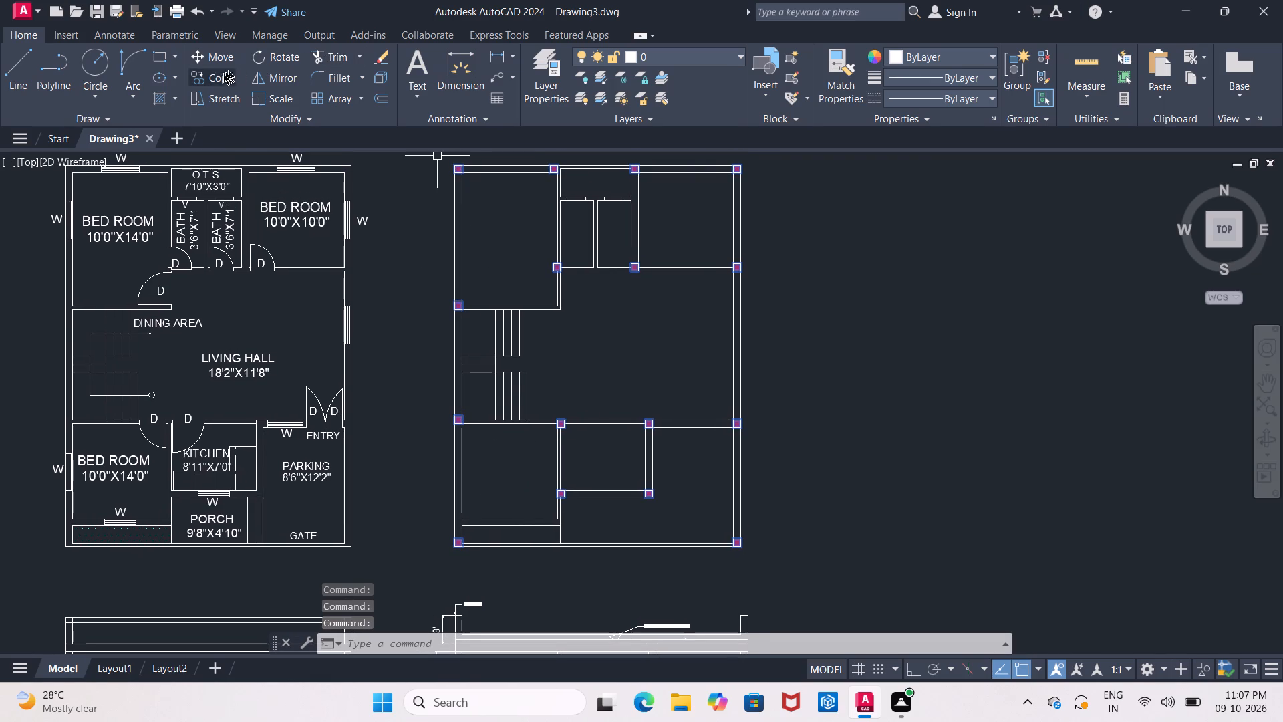
click(219, 77)
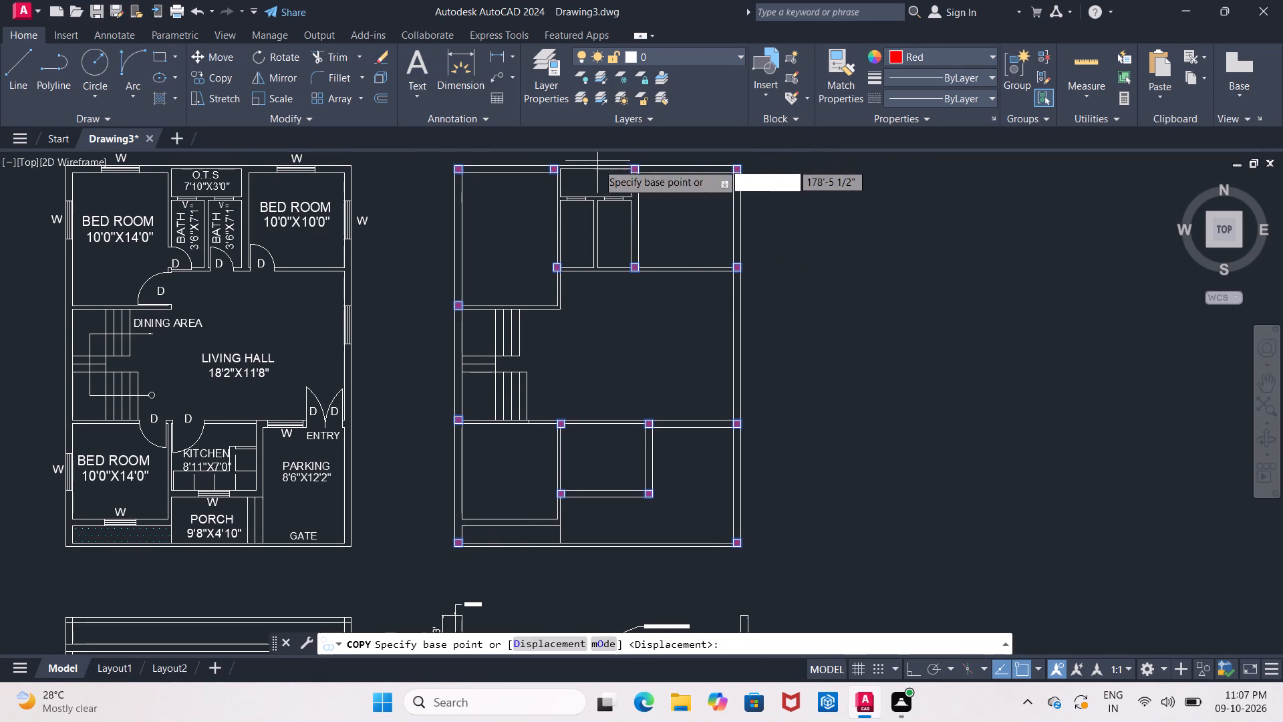
click(593, 324)
middle_drag(756, 343, 648, 297)
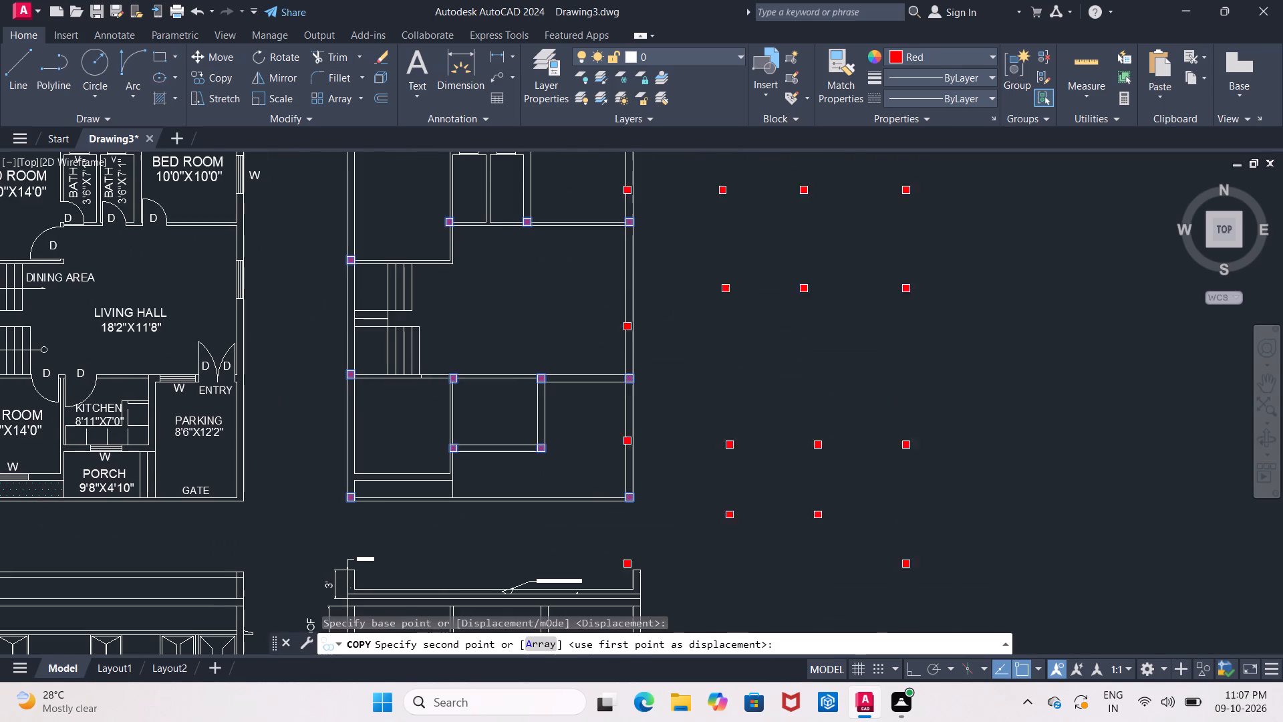
click(907, 667)
middle_drag(819, 480, 810, 478)
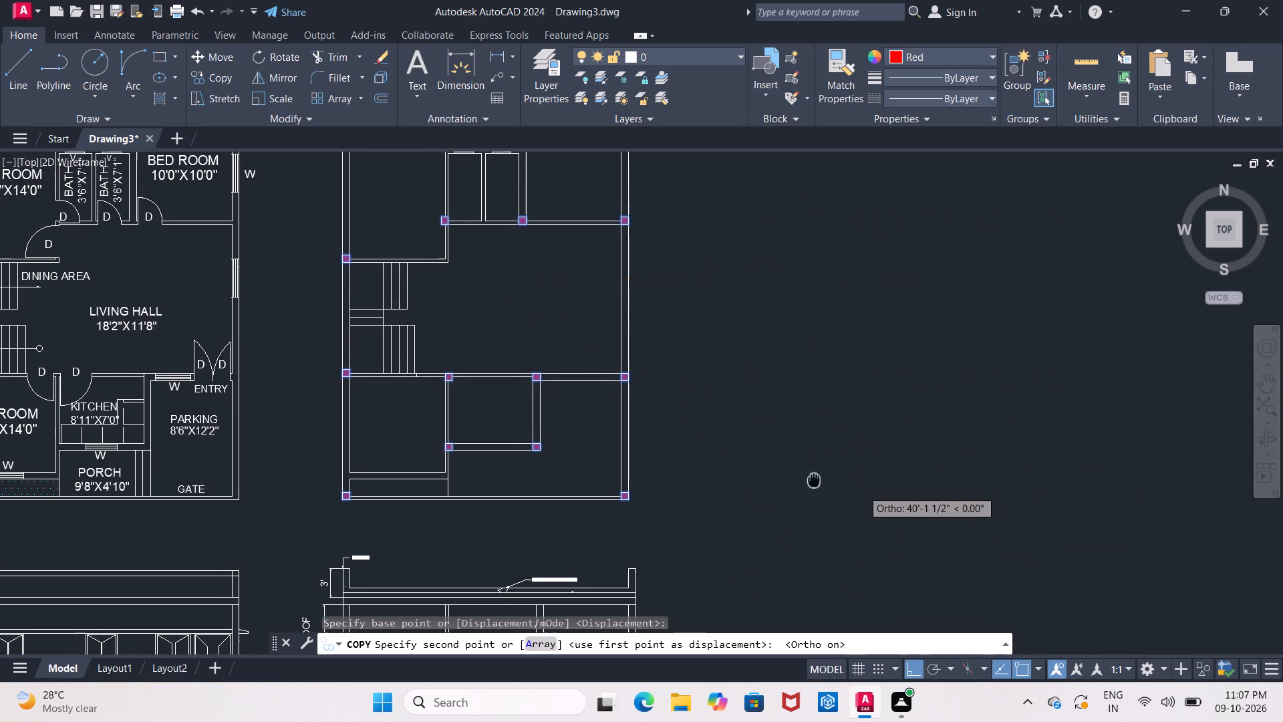
middle_drag(810, 478, 704, 478)
scroll(722, 435, down, 1)
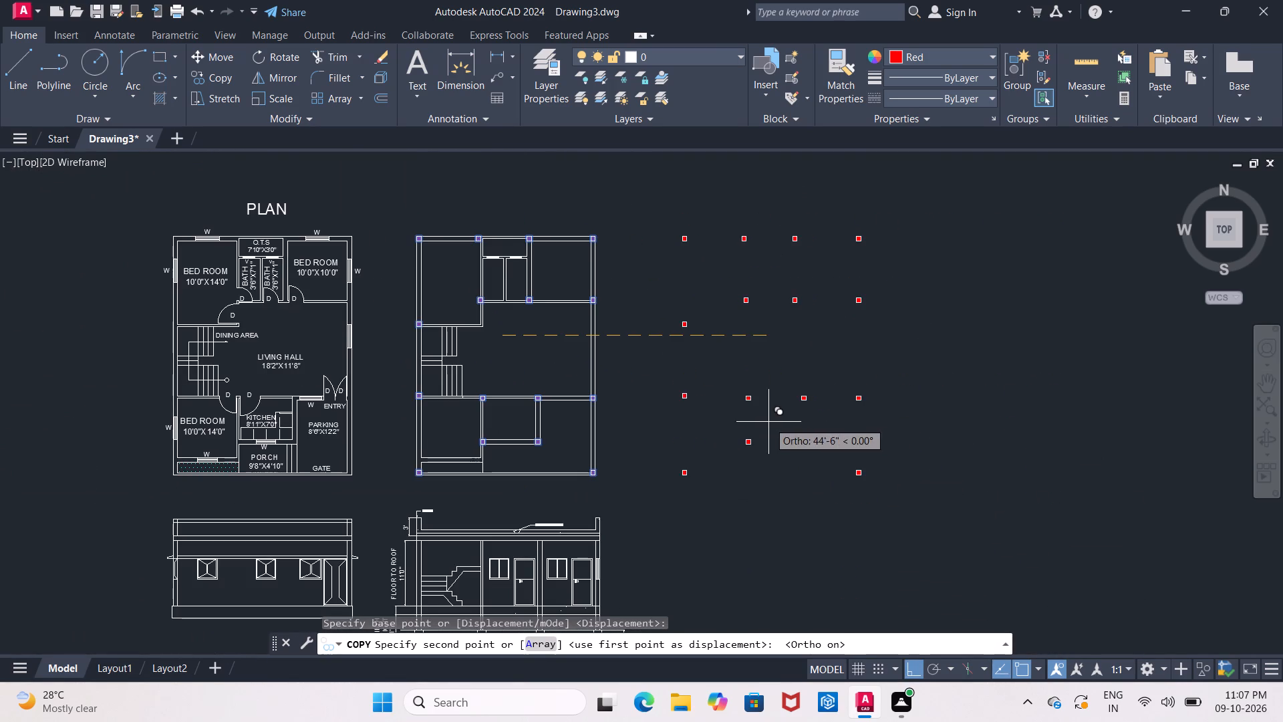
click(805, 419)
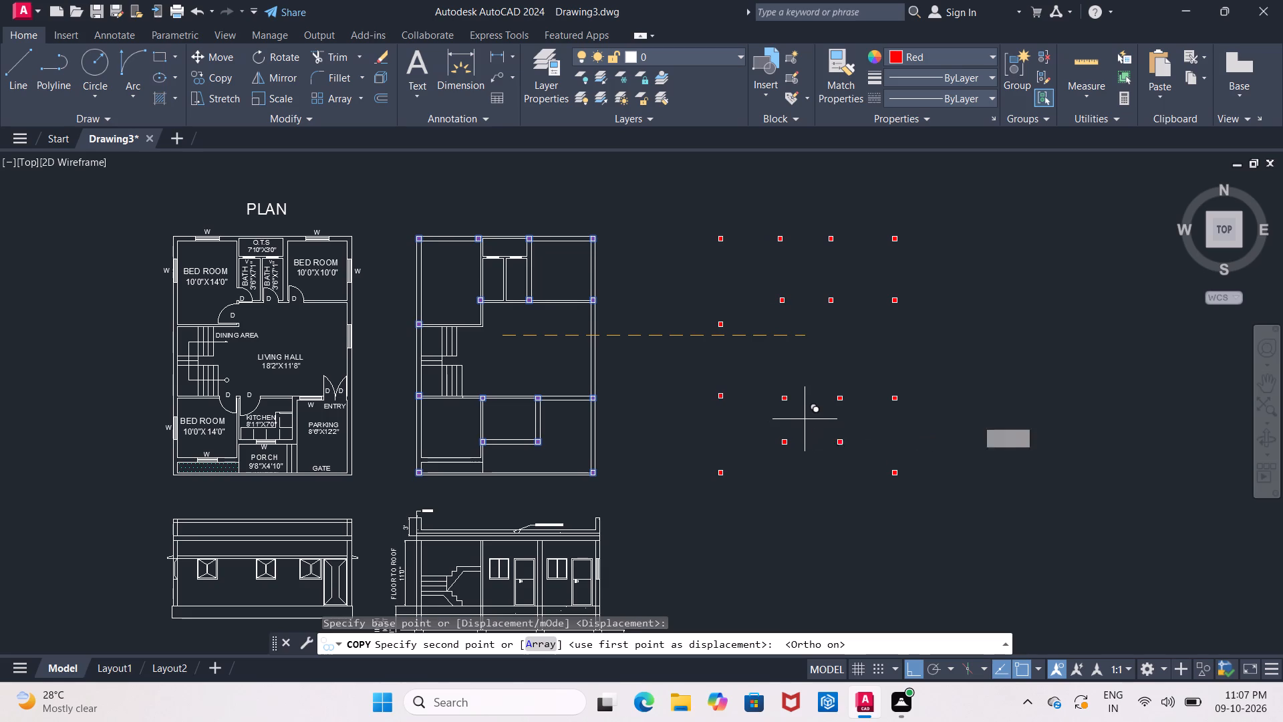
key(Escape)
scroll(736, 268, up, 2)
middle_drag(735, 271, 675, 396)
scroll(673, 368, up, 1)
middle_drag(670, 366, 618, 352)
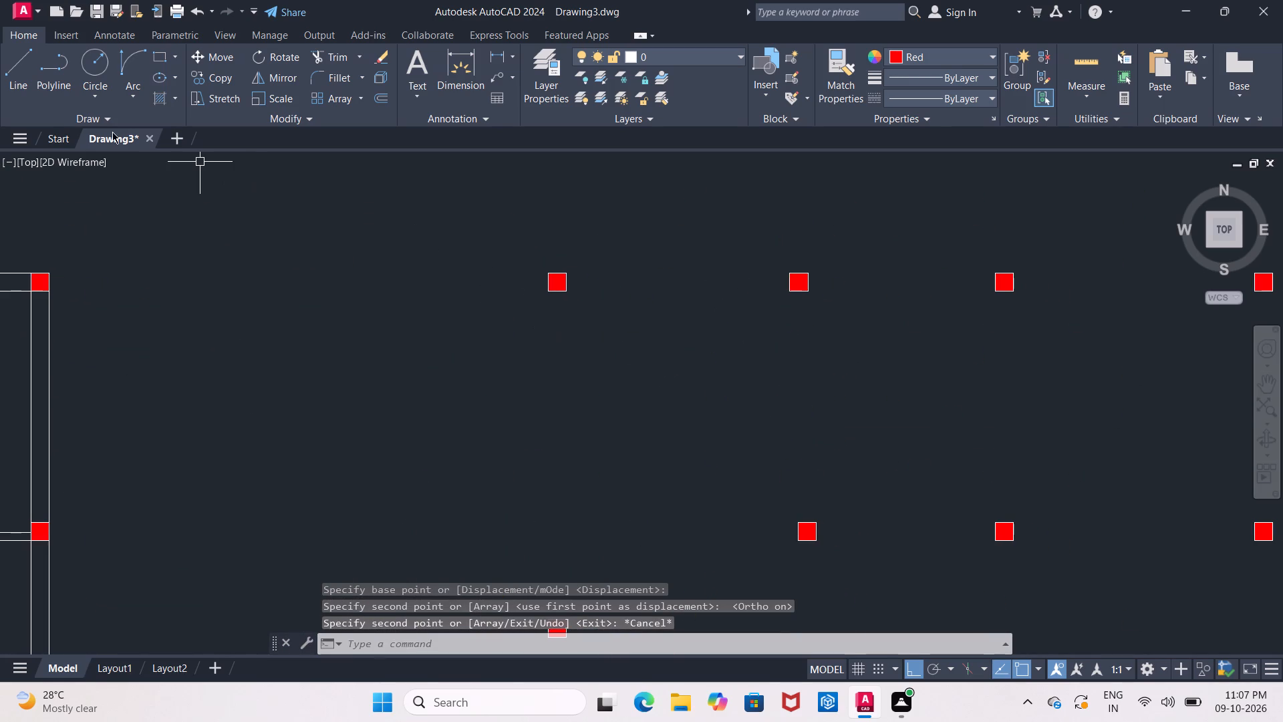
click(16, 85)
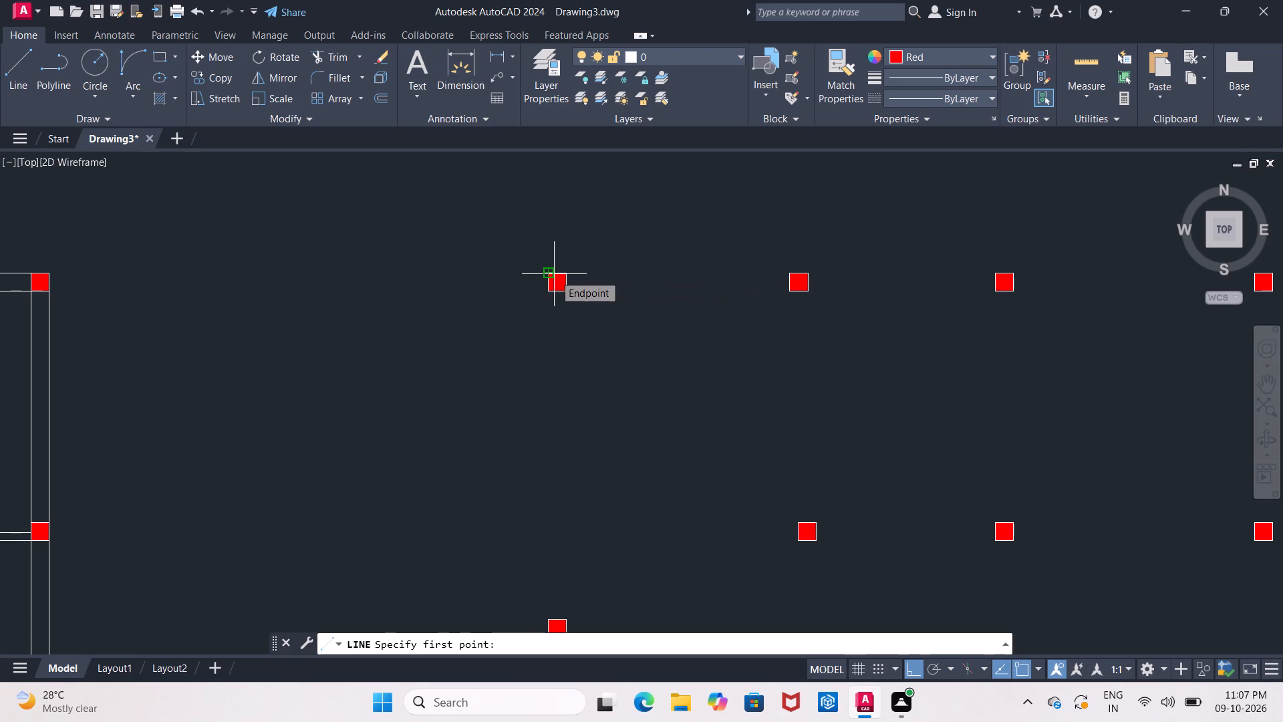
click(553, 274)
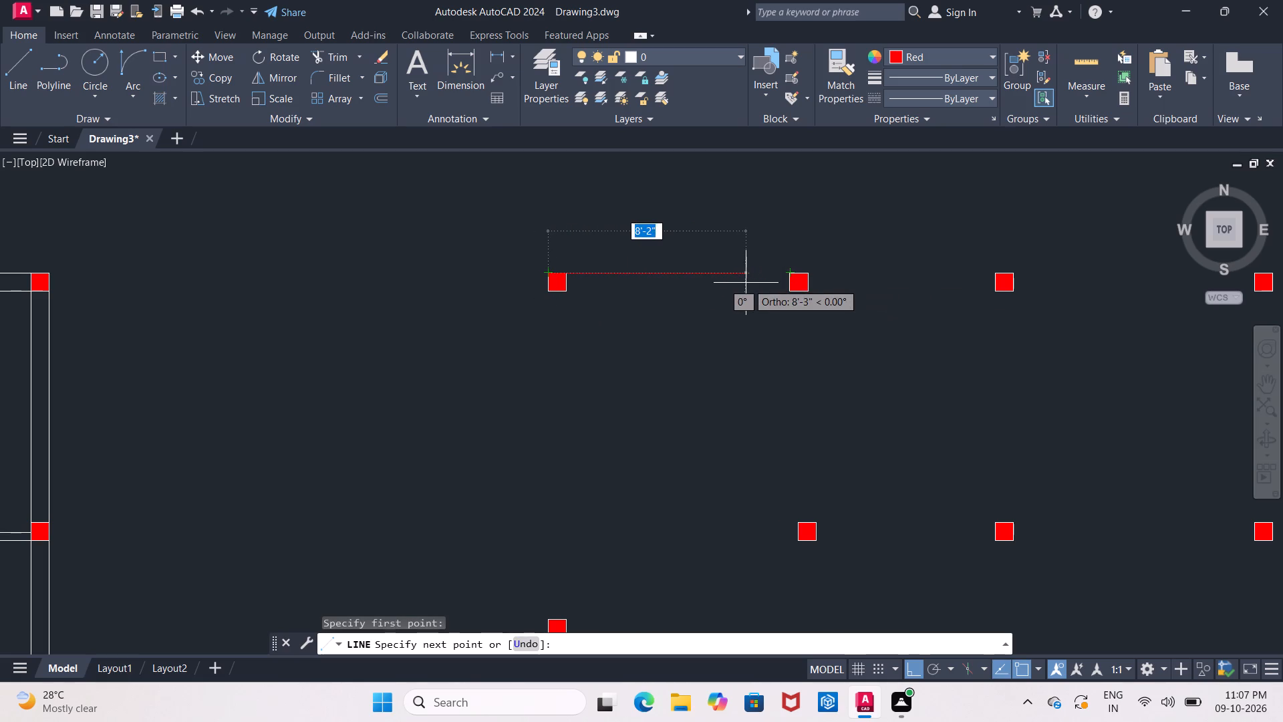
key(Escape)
Set the object colour to ByLayer and draw the outline's top line between the outer top corners of the copied column layout.
click(991, 56)
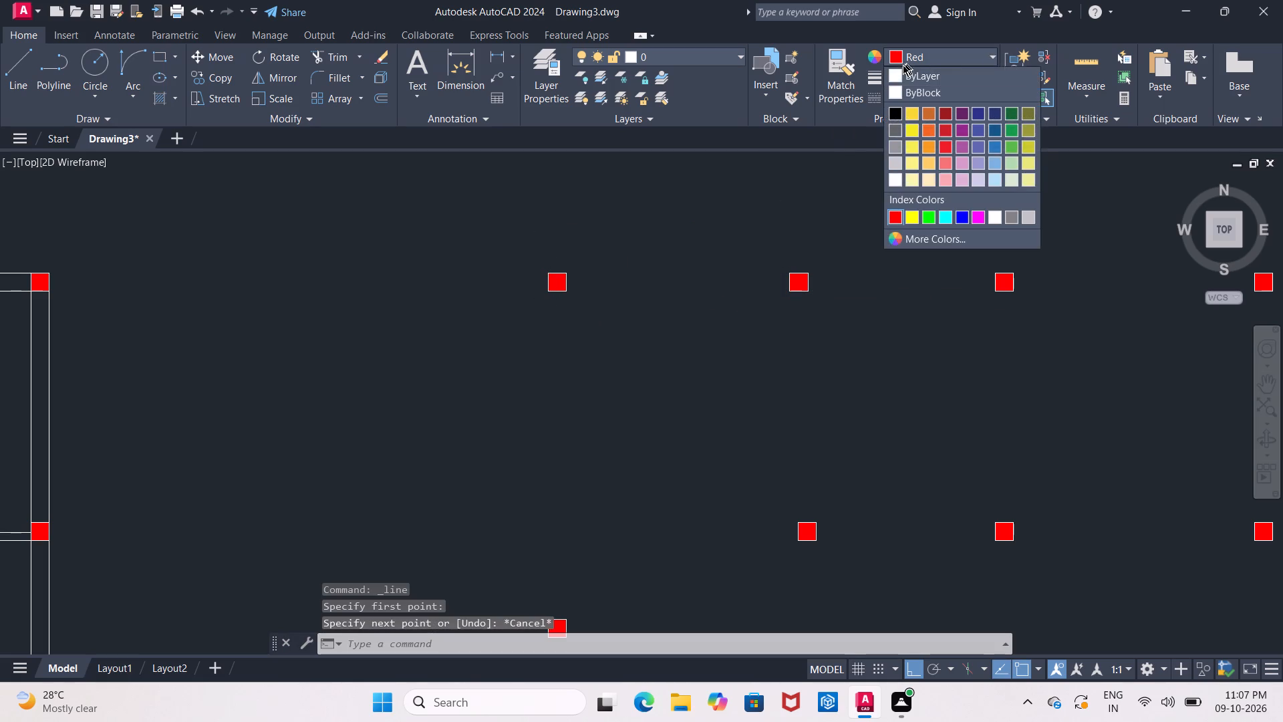
click(895, 71)
click(25, 71)
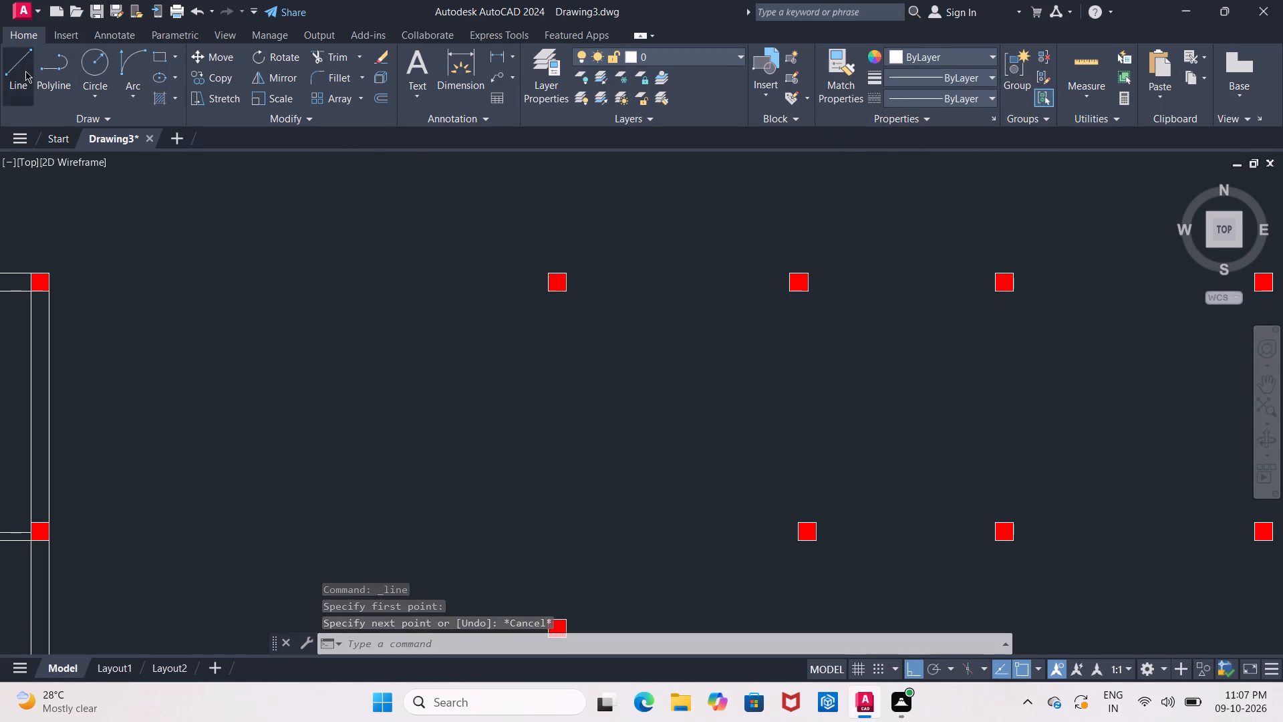
click(547, 273)
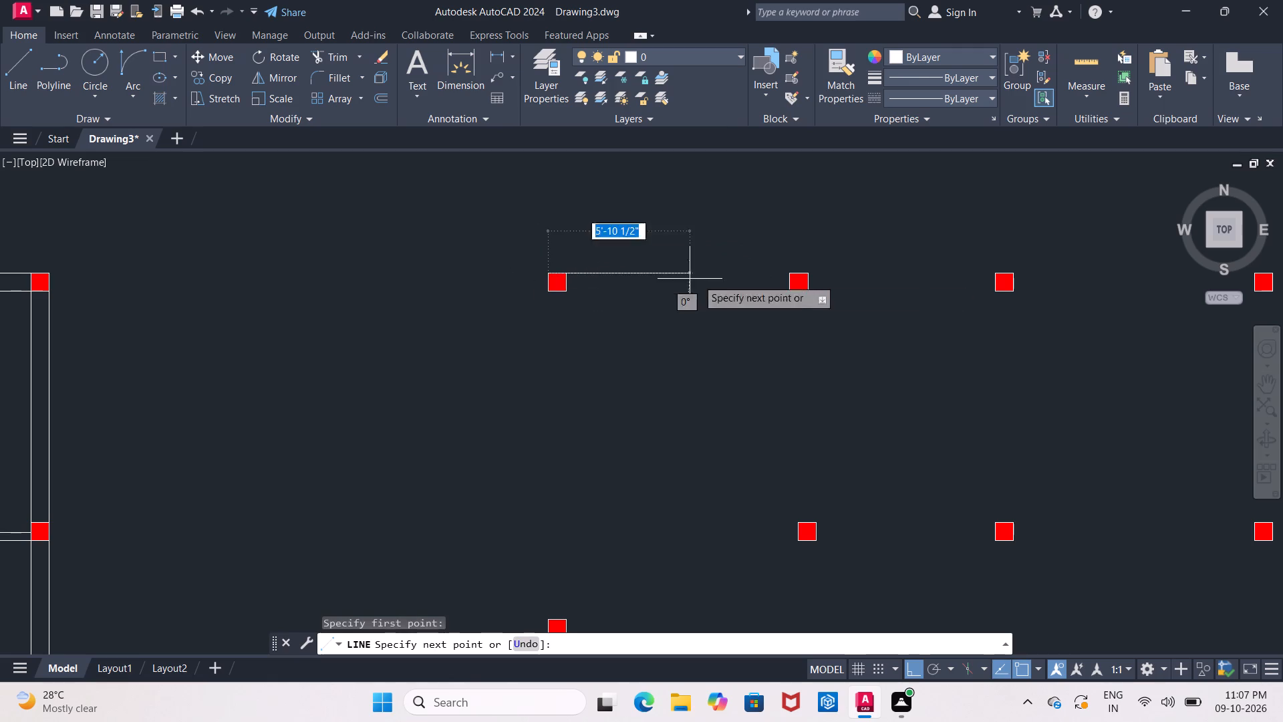
middle_drag(827, 279, 619, 280)
scroll(791, 280, down, 2)
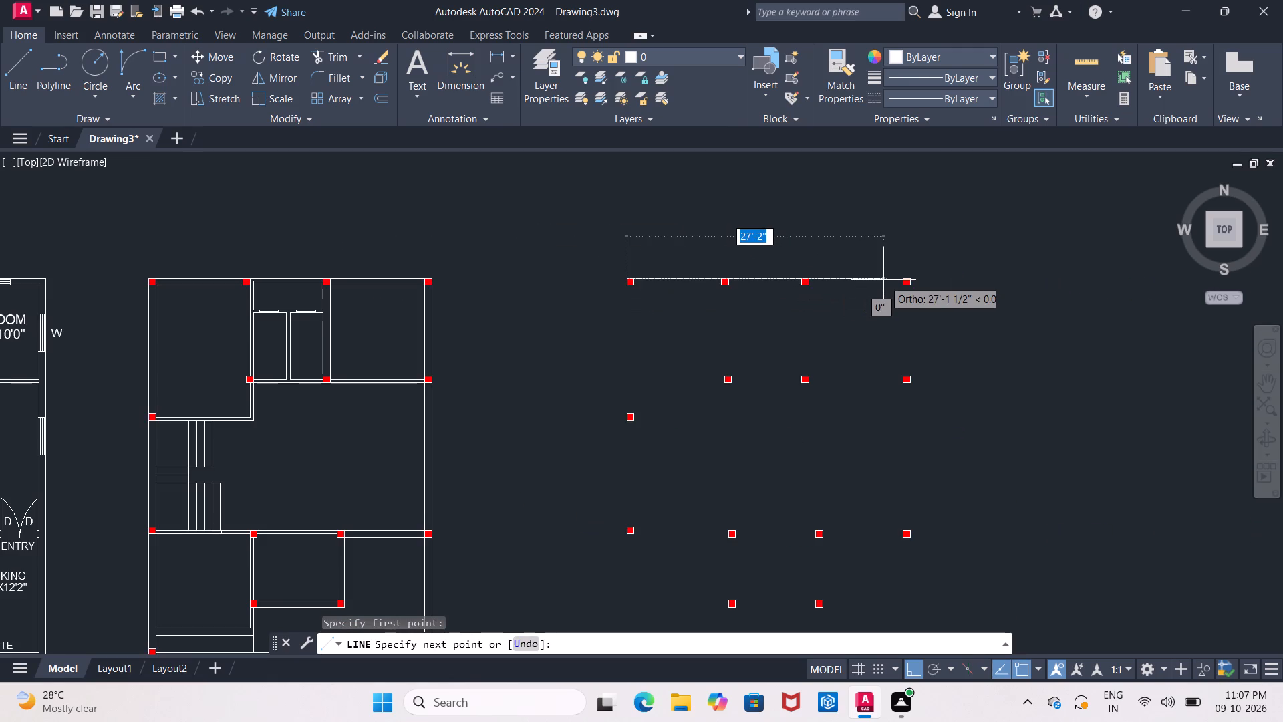
scroll(883, 280, up, 1)
middle_drag(883, 280, 813, 284)
scroll(859, 282, up, 3)
click(827, 283)
Continue the outline 40' down along the right column row to the outer bottom corner of the lower-right column.
scroll(850, 290, down, 1)
middle_drag(847, 274, 841, 238)
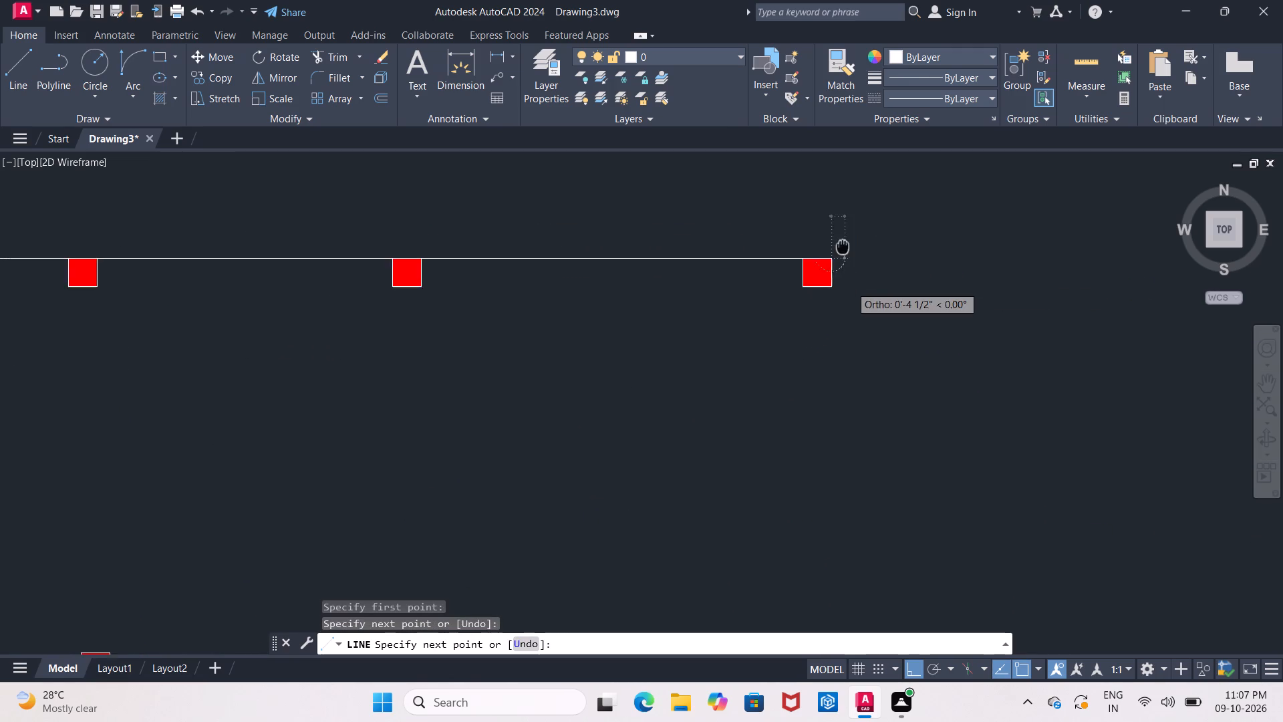
middle_drag(841, 238, 838, 226)
middle_drag(843, 384, 819, 184)
scroll(823, 205, down, 2)
scroll(841, 352, down, 1)
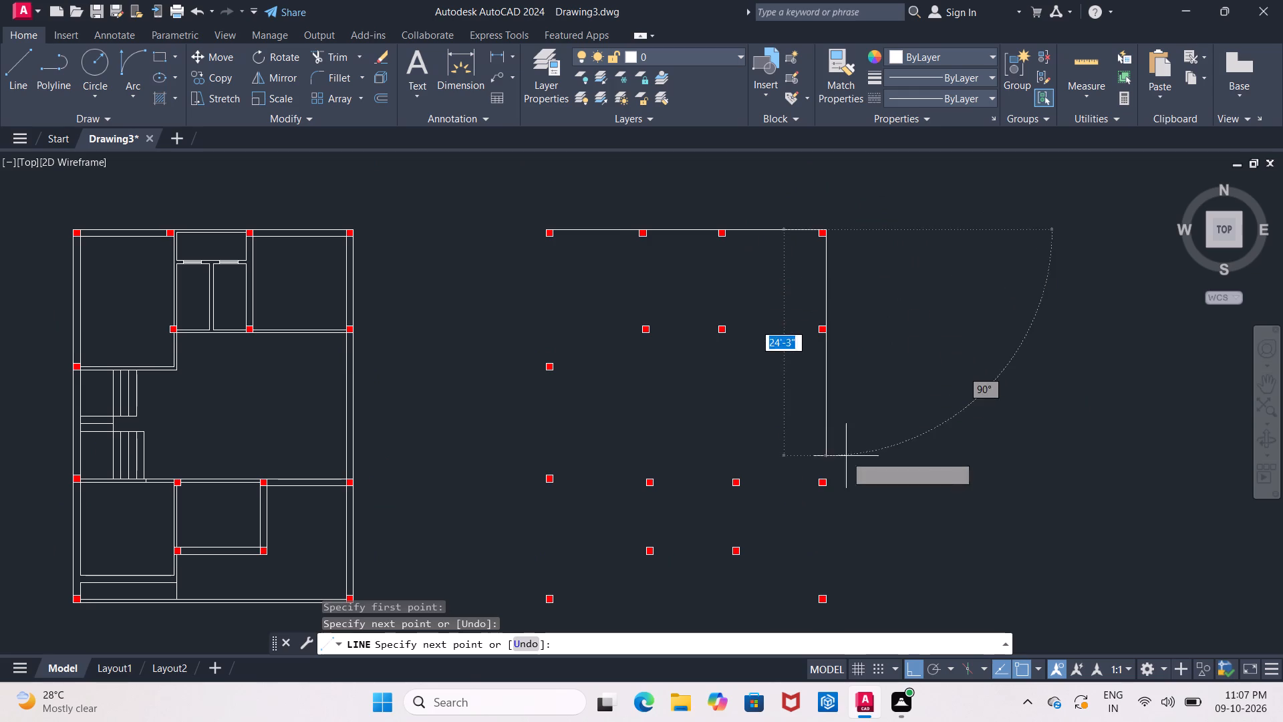
middle_drag(846, 456, 815, 306)
scroll(809, 435, up, 1)
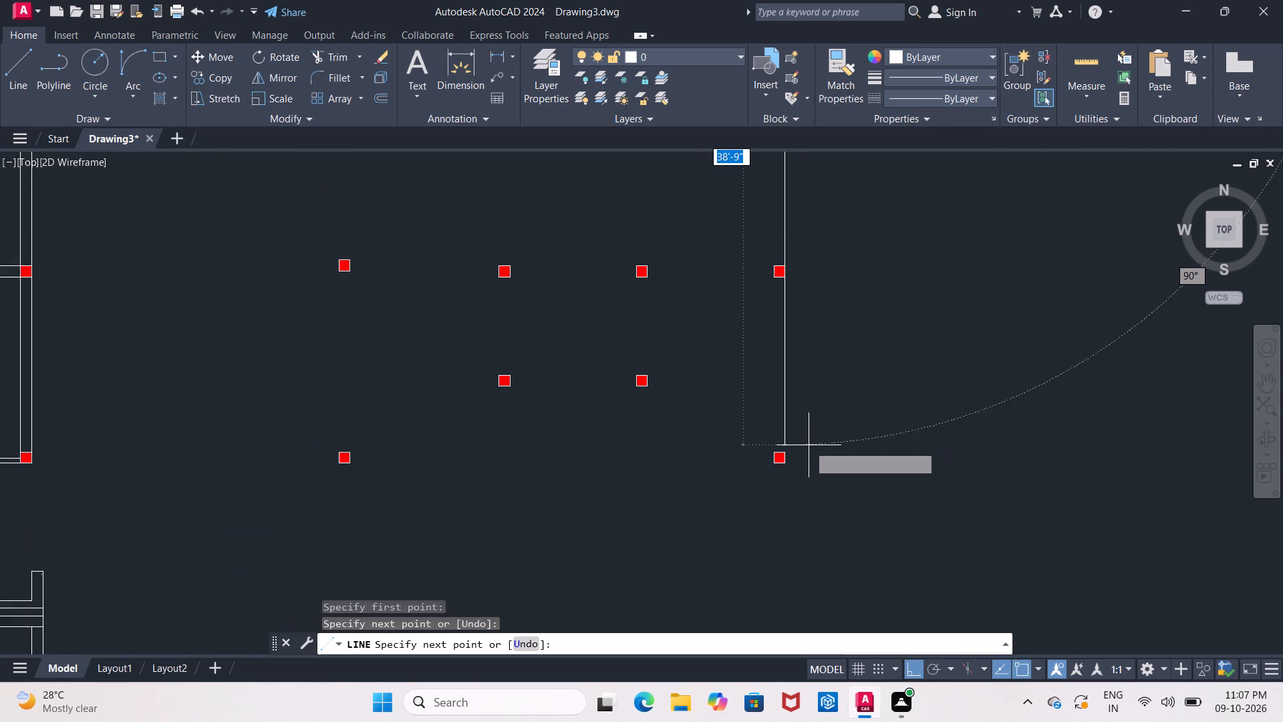
scroll(807, 456, up, 3)
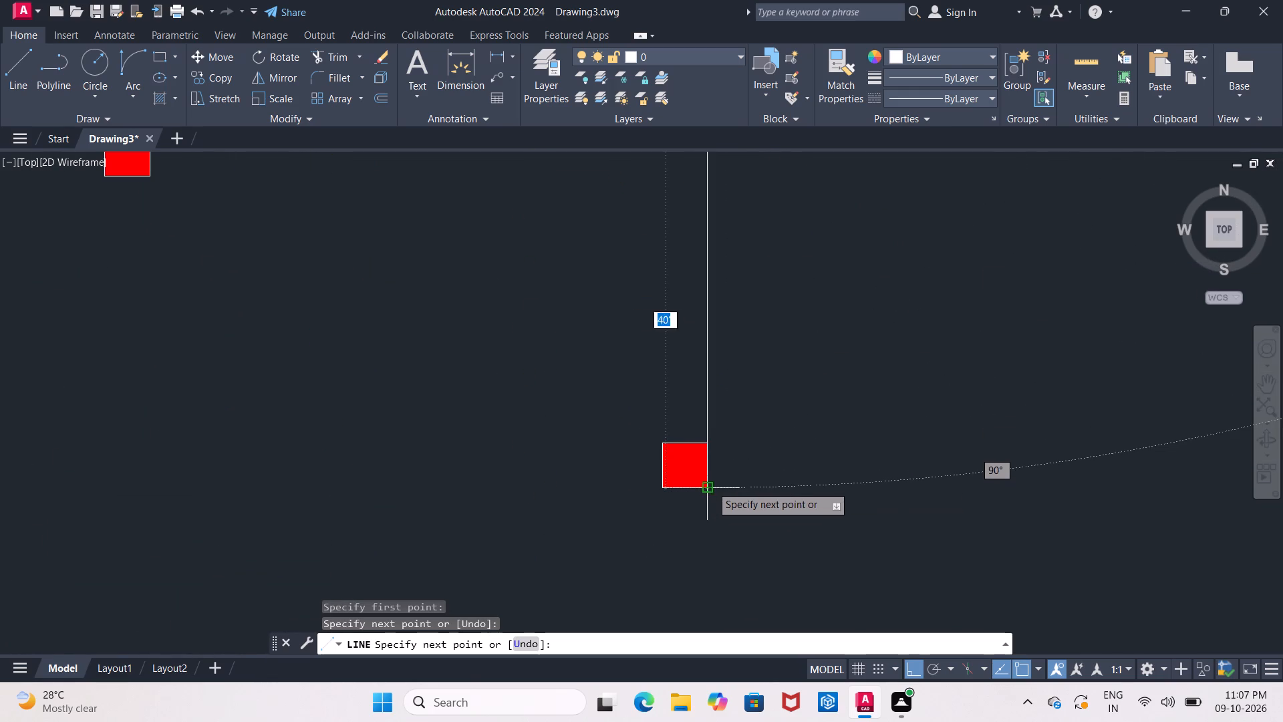
click(708, 485)
Continue the outline 30' leftwards along the bottom to the outer bottom corner of the lower-left column.
middle_drag(602, 480, 887, 434)
scroll(885, 433, down, 3)
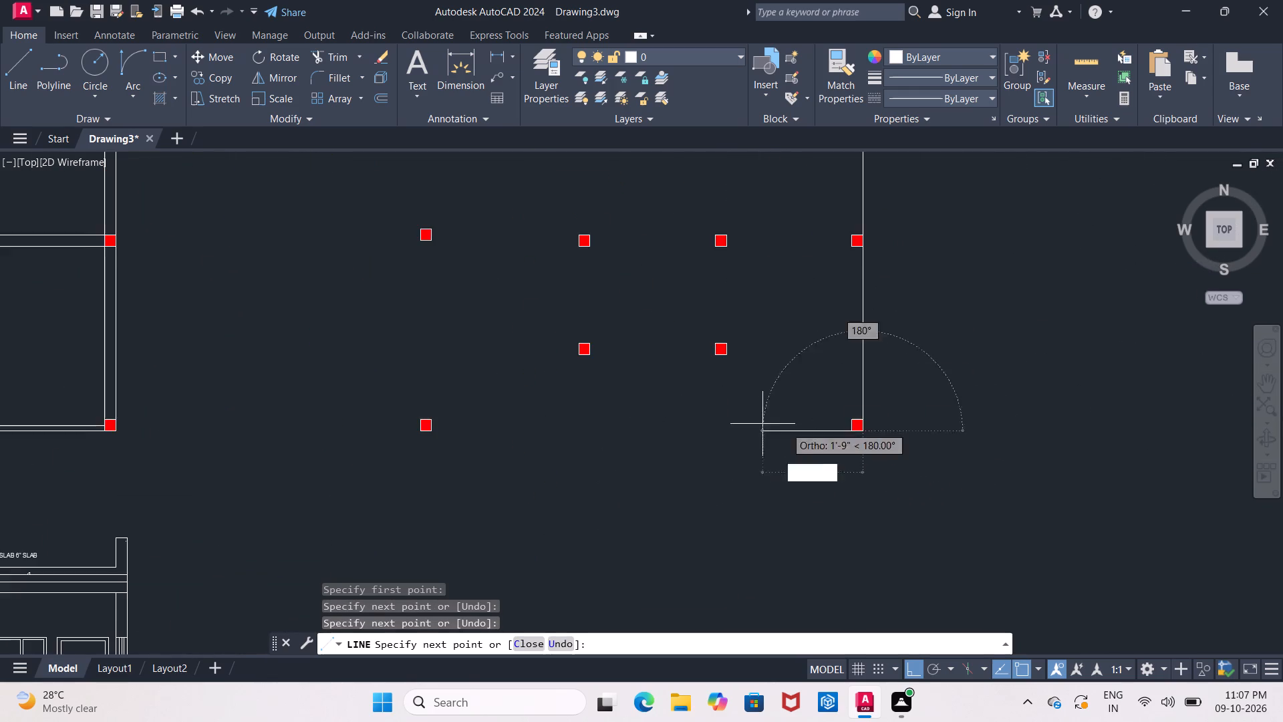
scroll(684, 420, down, 1)
scroll(564, 415, up, 3)
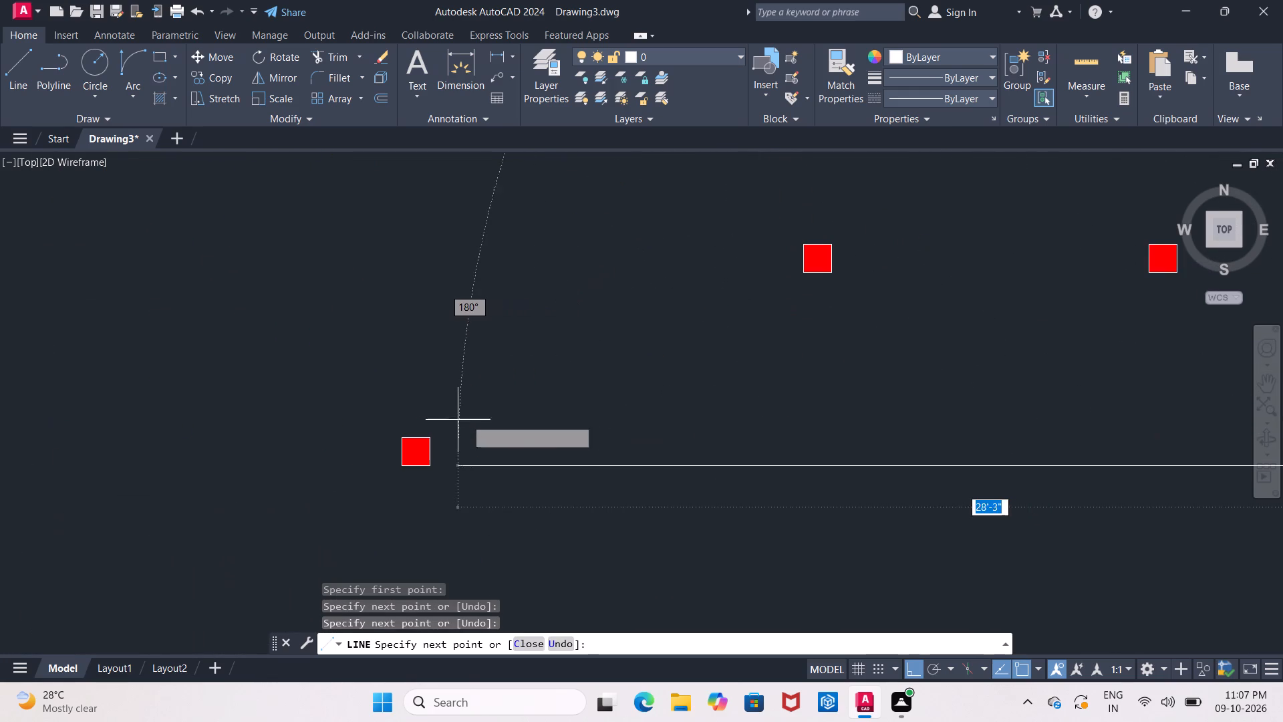
click(404, 465)
Close the outline with a vertical line up to its starting point at the upper-left column's outer corner.
middle_drag(423, 285, 446, 477)
scroll(448, 479, down, 3)
scroll(458, 418, down, 2)
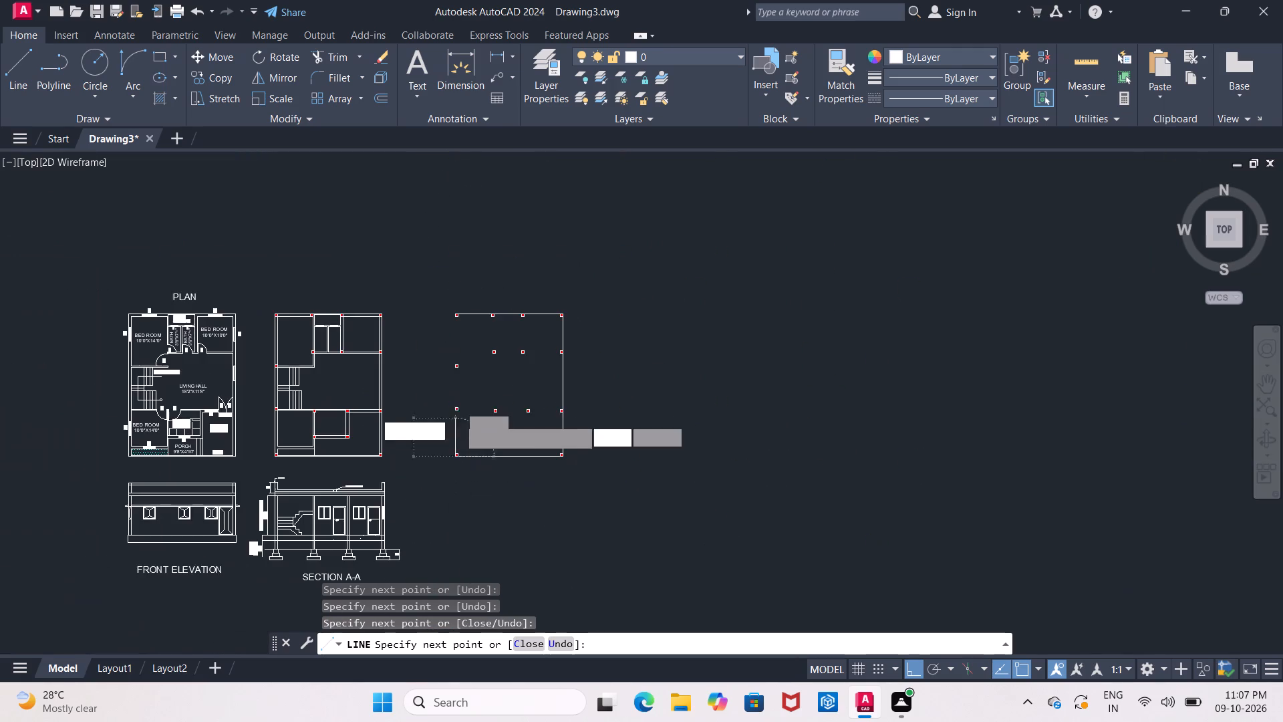
scroll(448, 336, up, 4)
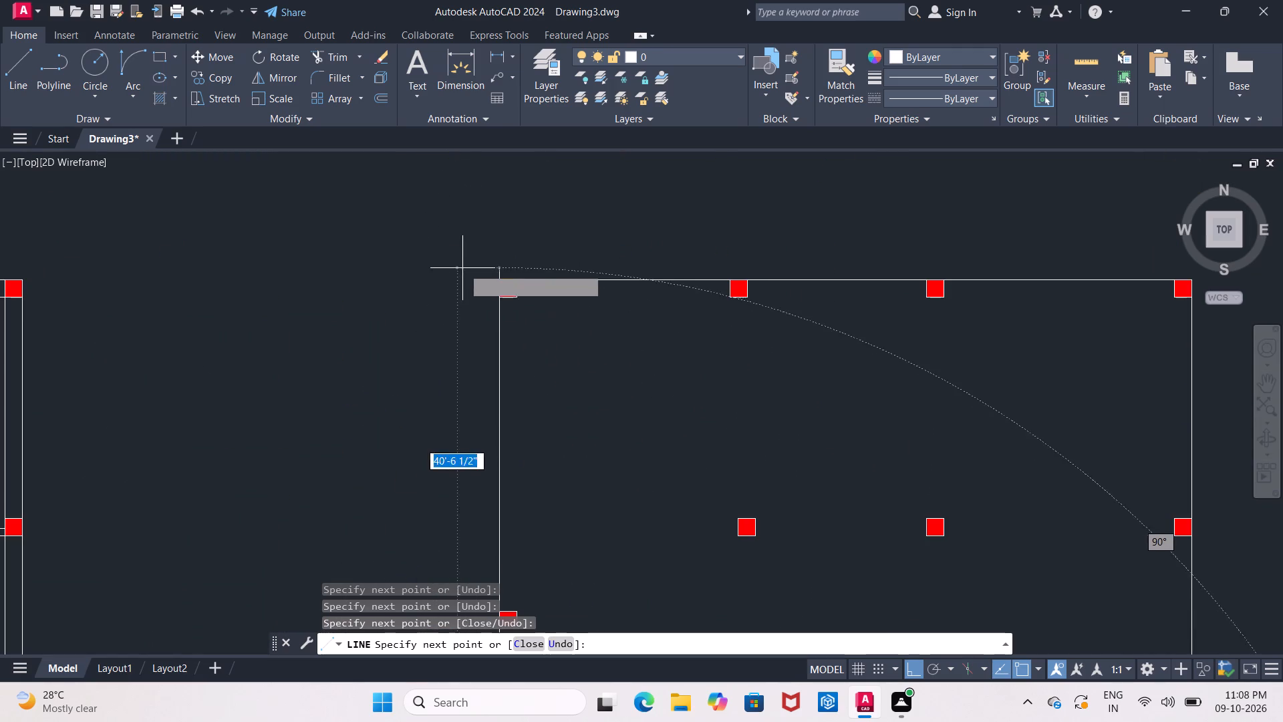
click(499, 281)
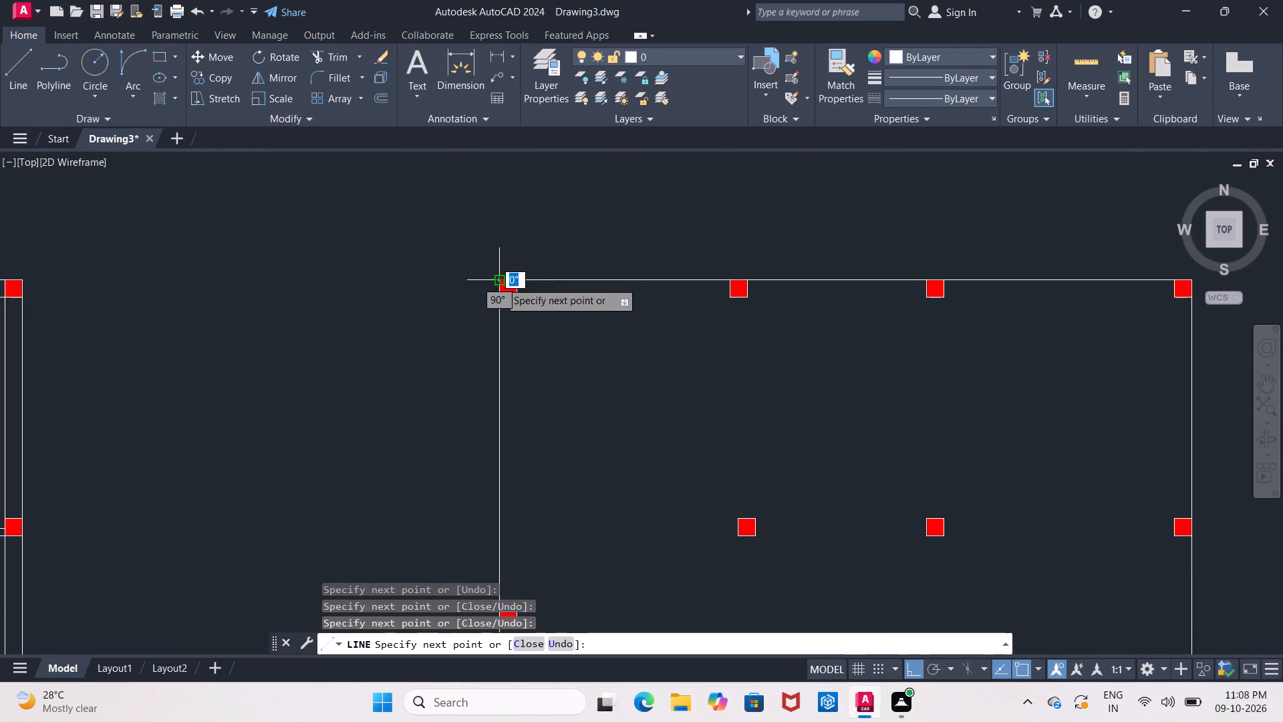
scroll(539, 342, down, 2)
middle_drag(554, 366, 519, 282)
key(Escape)
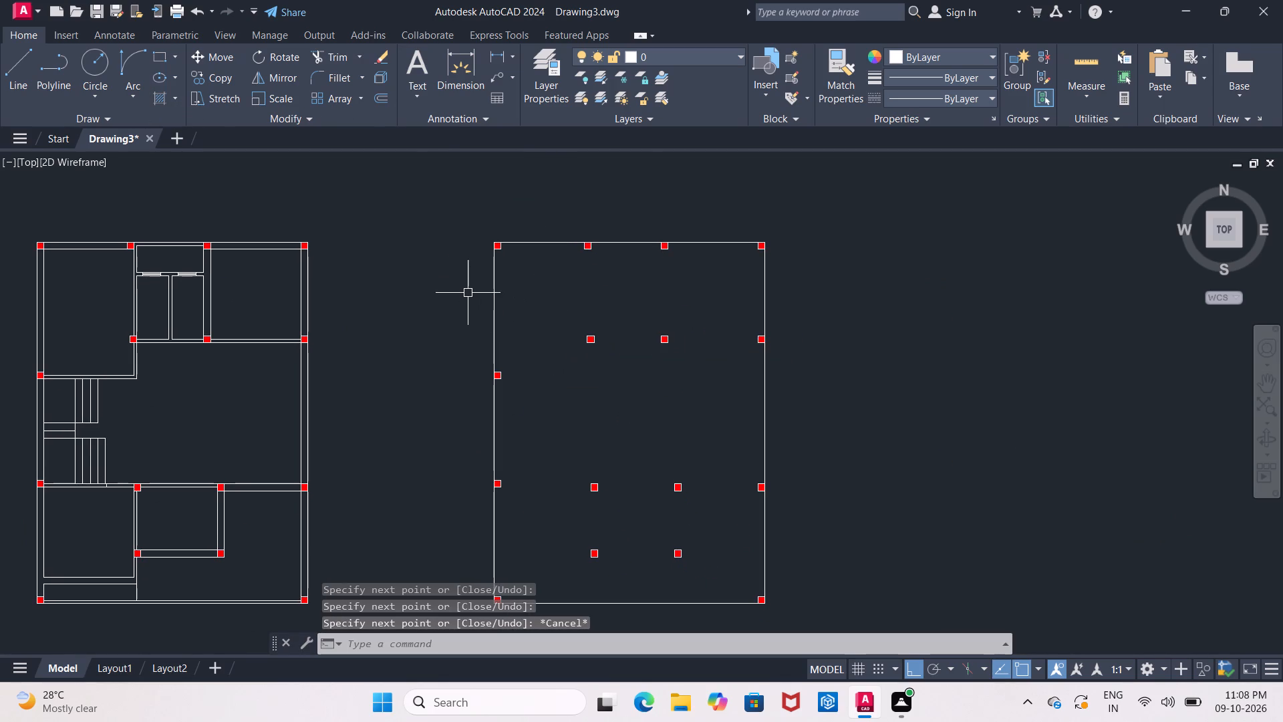
Offset the left and top outline lines of the column layout 9" inward.
key(o)
key(Return)
key(9)
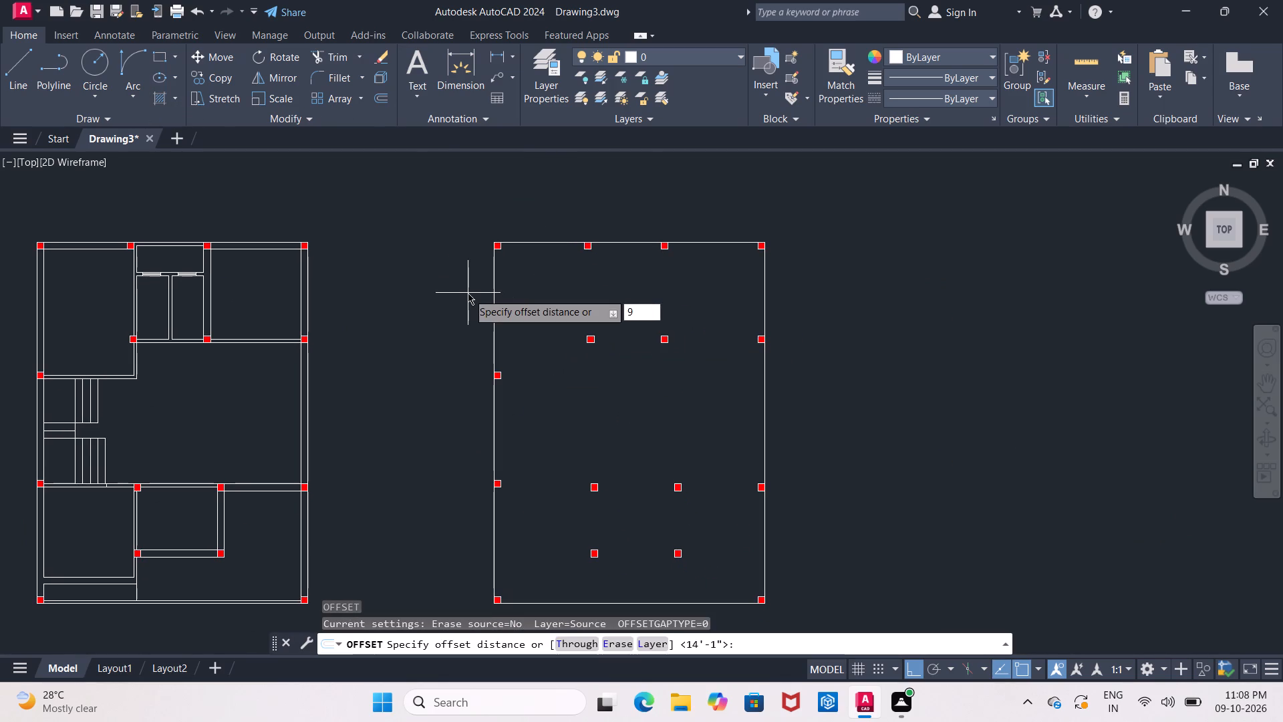
key(shift+quotedbl)
key(Return)
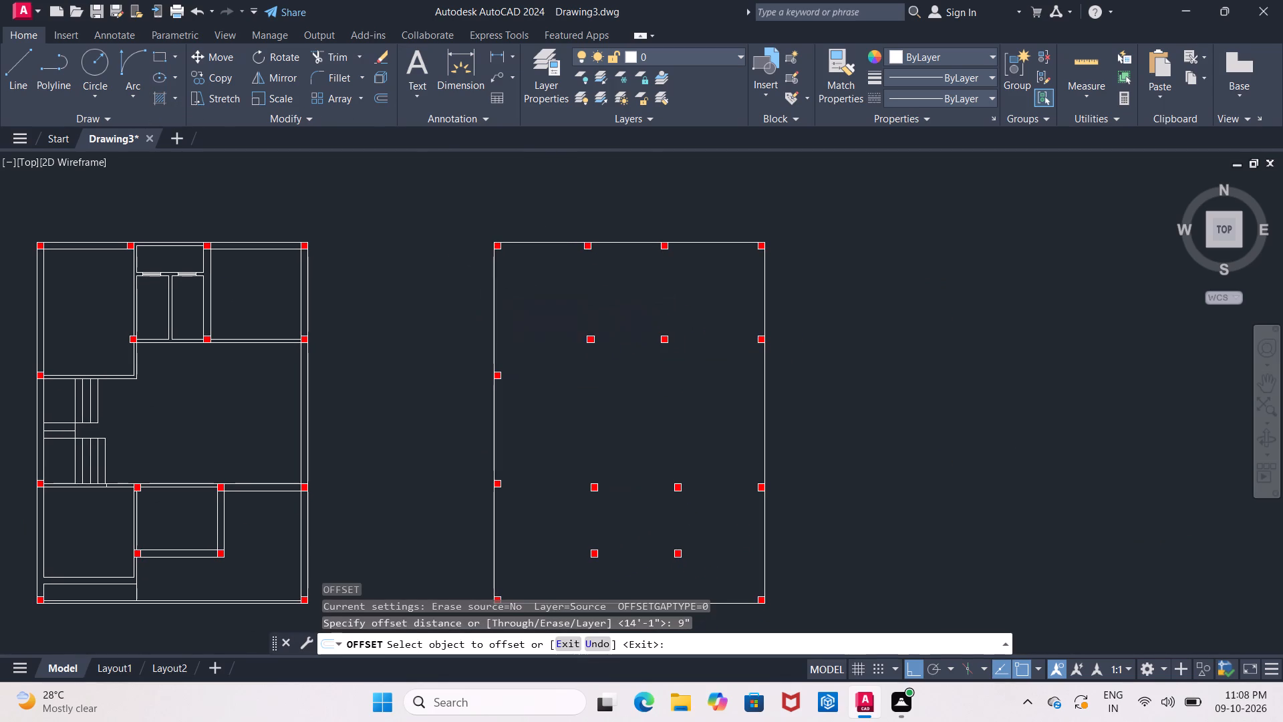
click(492, 308)
click(509, 308)
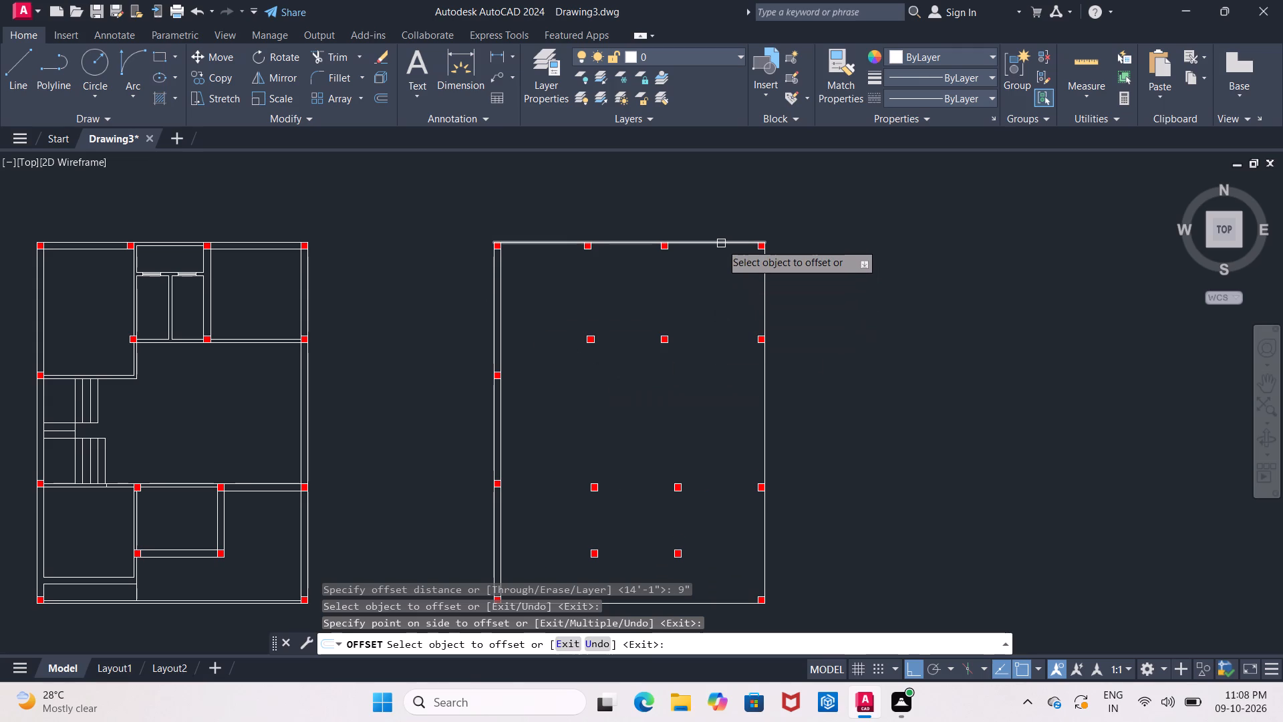
click(721, 243)
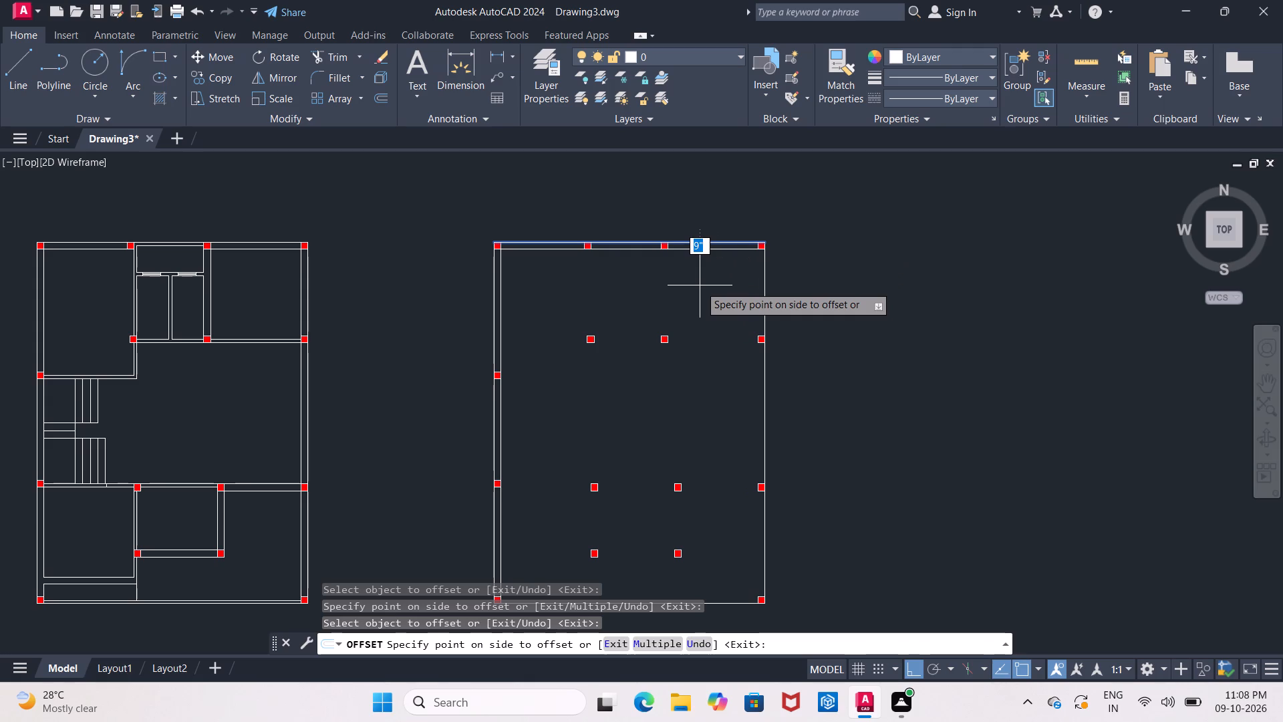
click(700, 285)
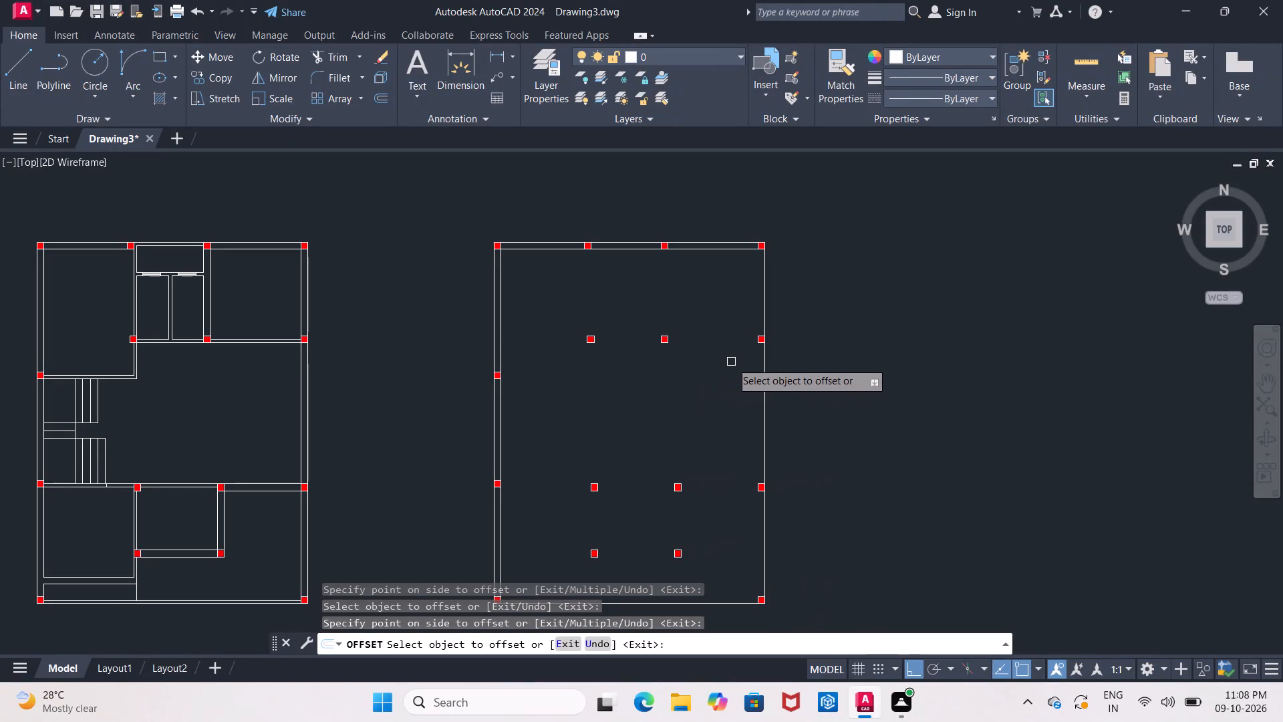
Offset the right and bottom outline lines of the column layout 9" inward.
middle_drag(731, 362, 722, 354)
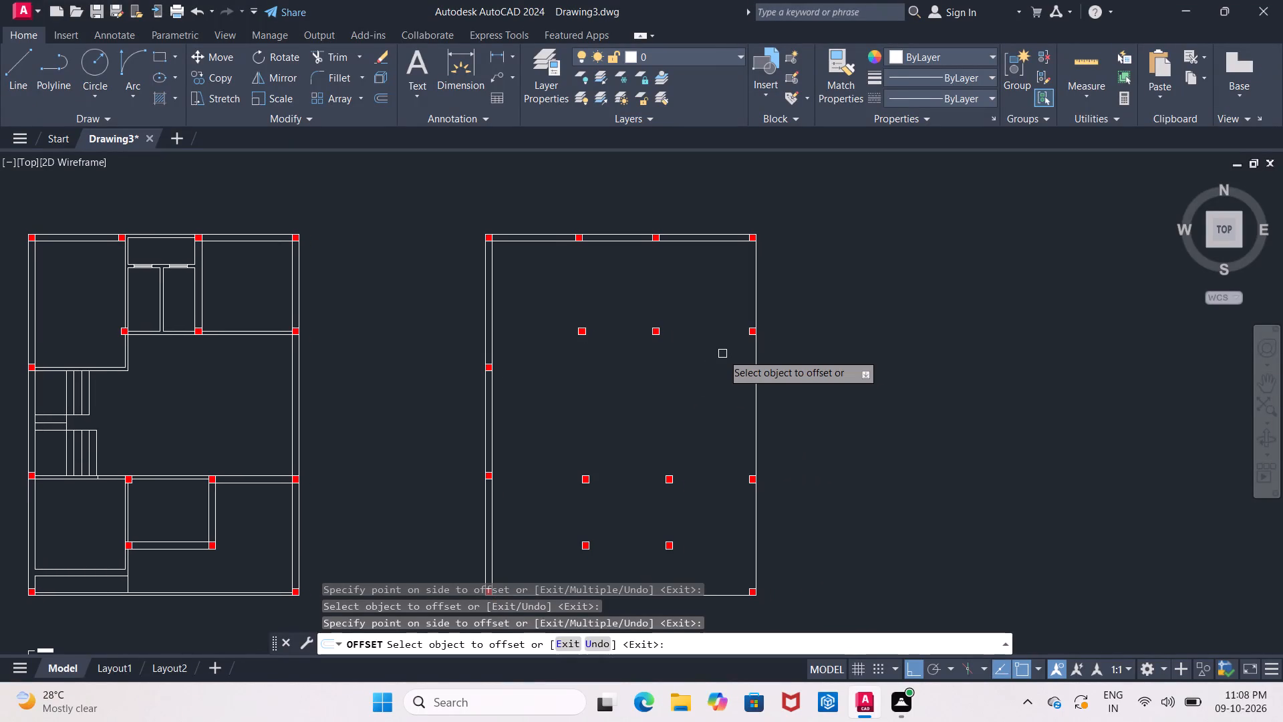
key(Return)
key(Return)
key(Return)
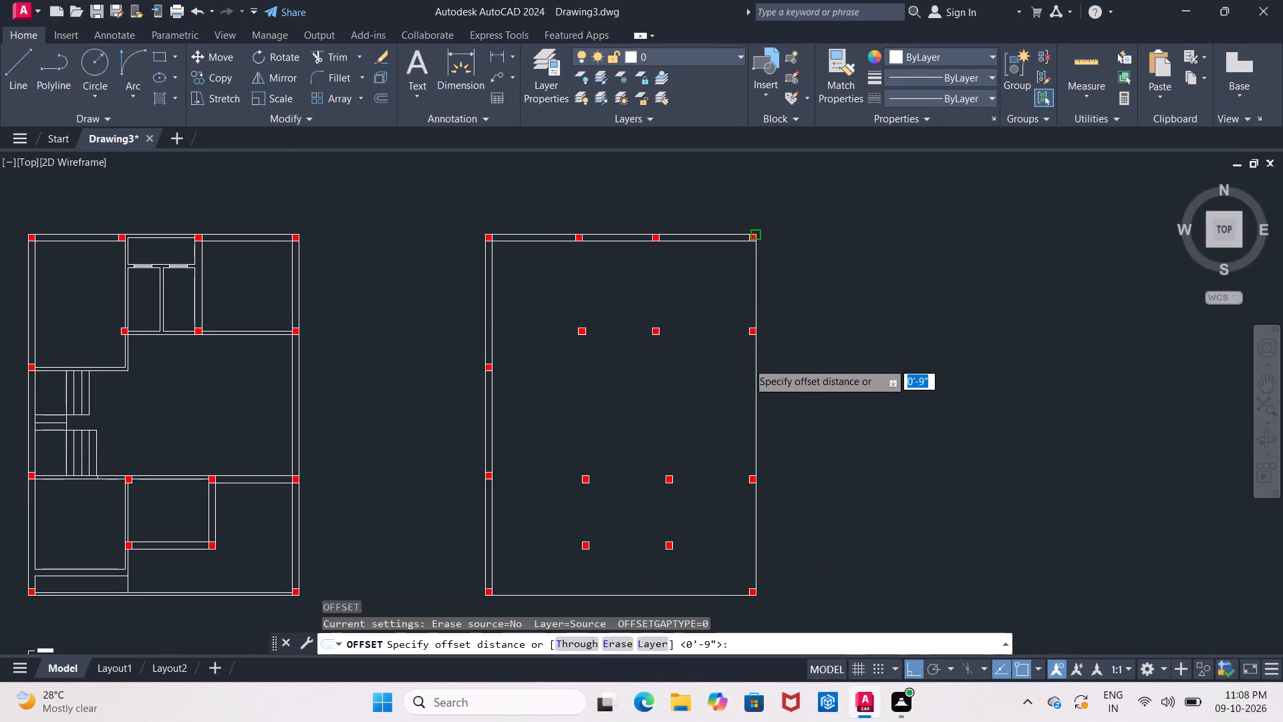
click(758, 384)
click(721, 392)
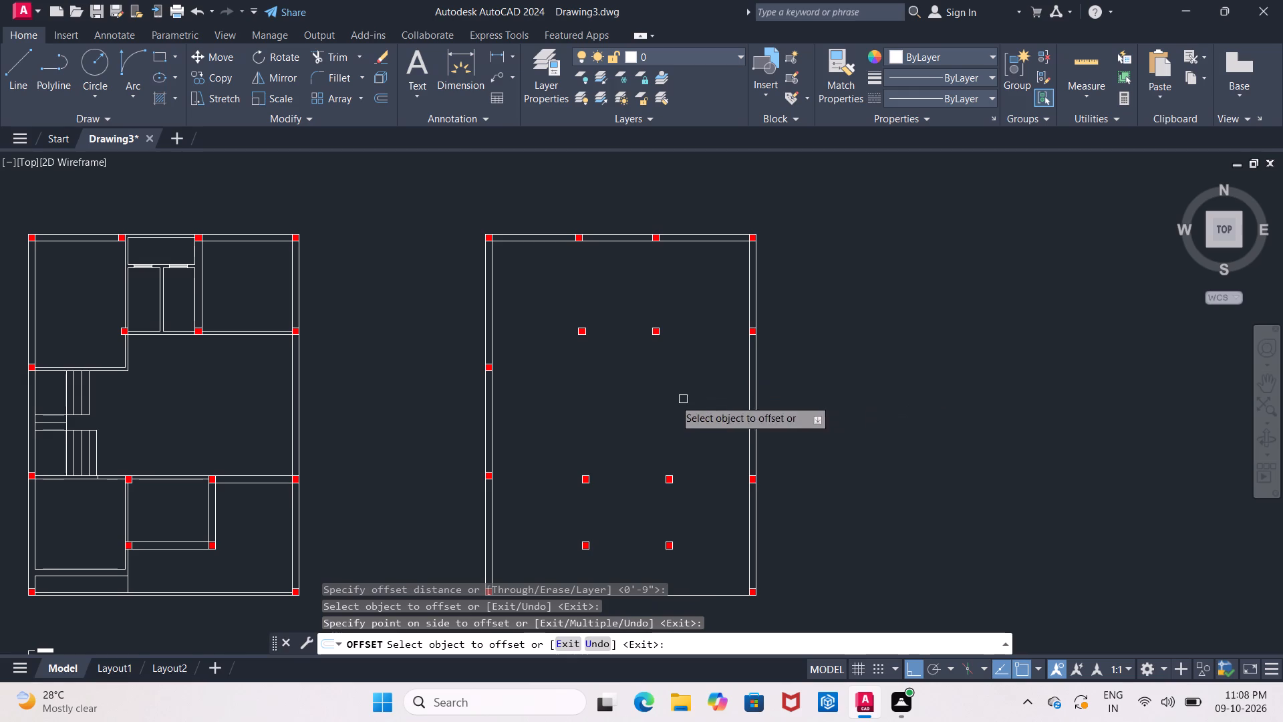
middle_drag(637, 456, 634, 355)
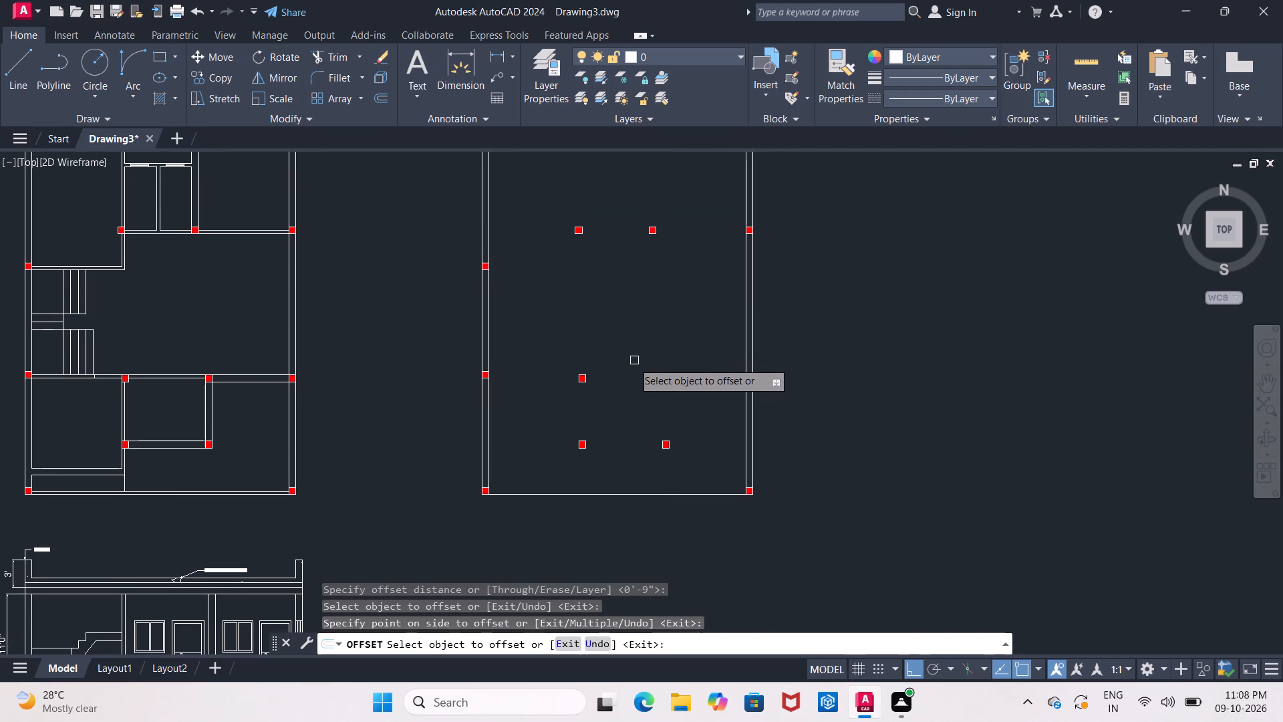
click(611, 494)
click(619, 469)
middle_drag(619, 460, 613, 469)
scroll(502, 406, up, 2)
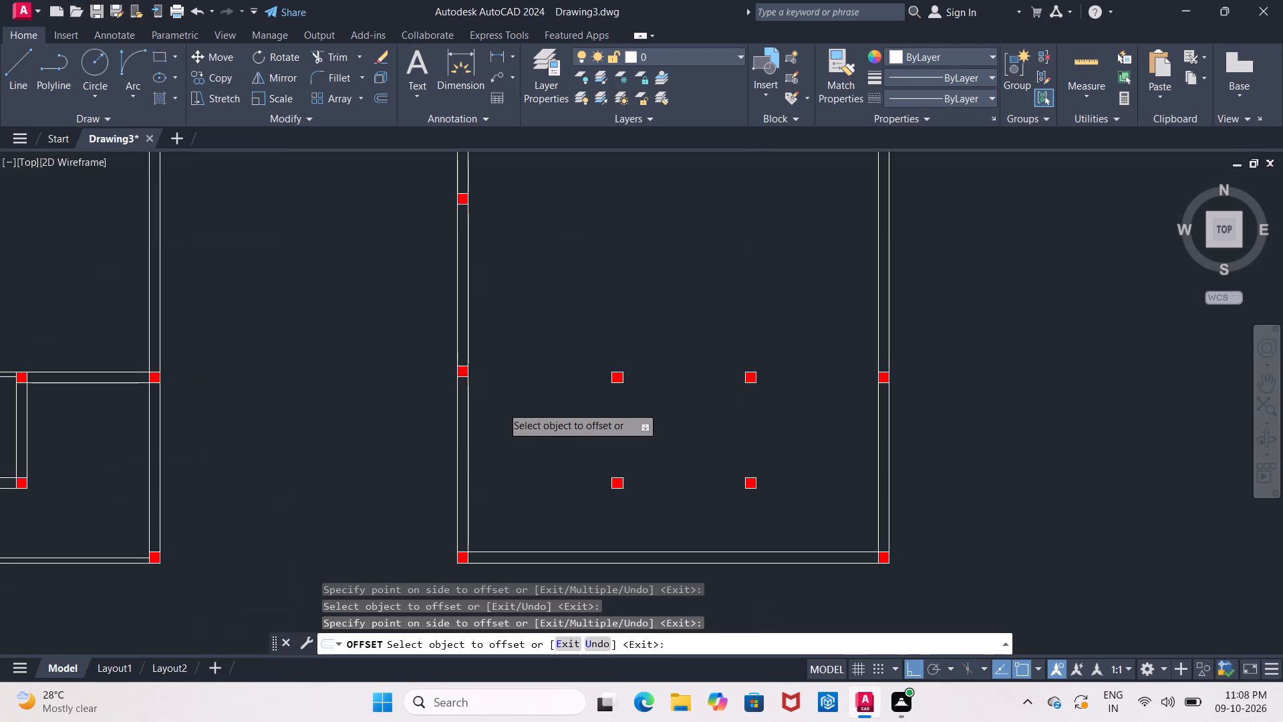
key(Escape)
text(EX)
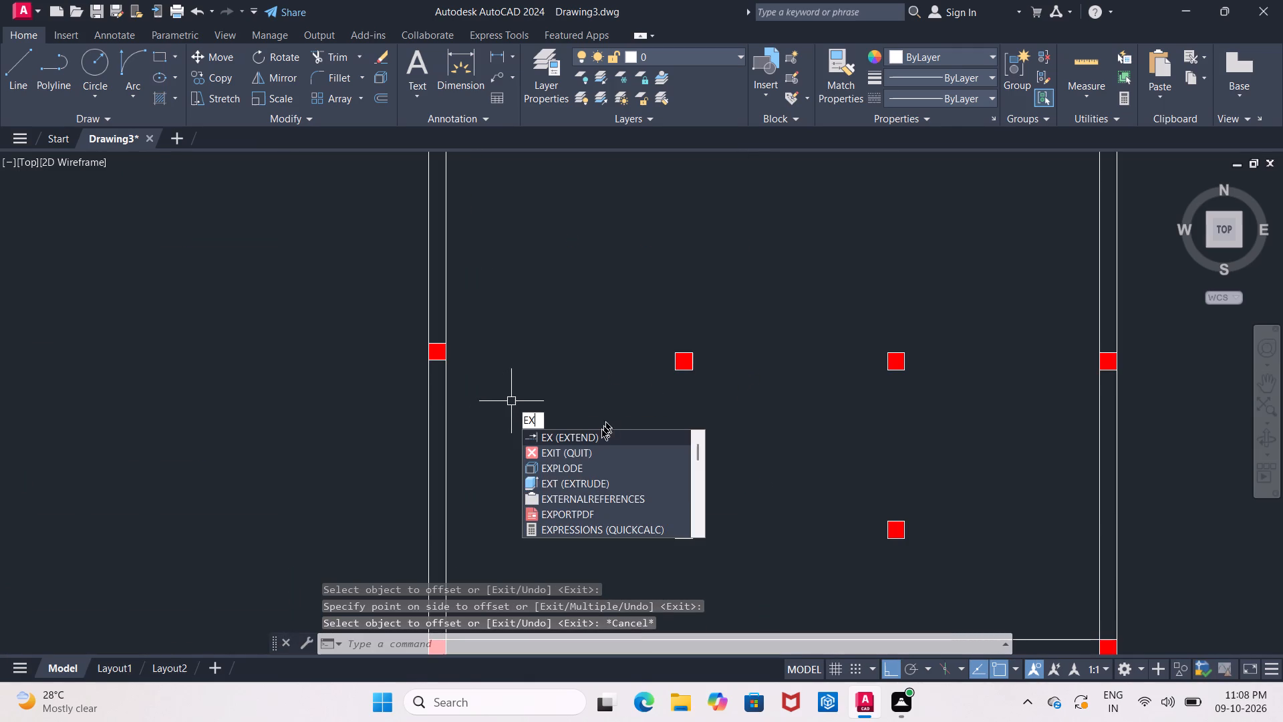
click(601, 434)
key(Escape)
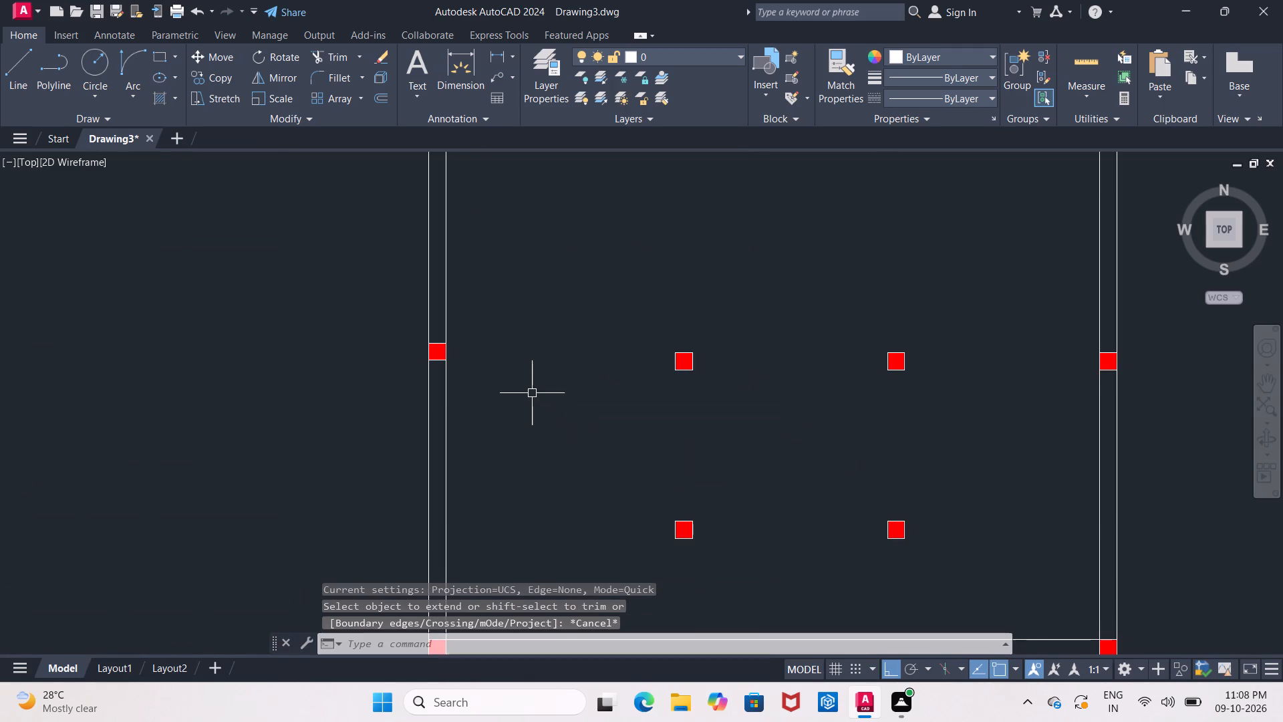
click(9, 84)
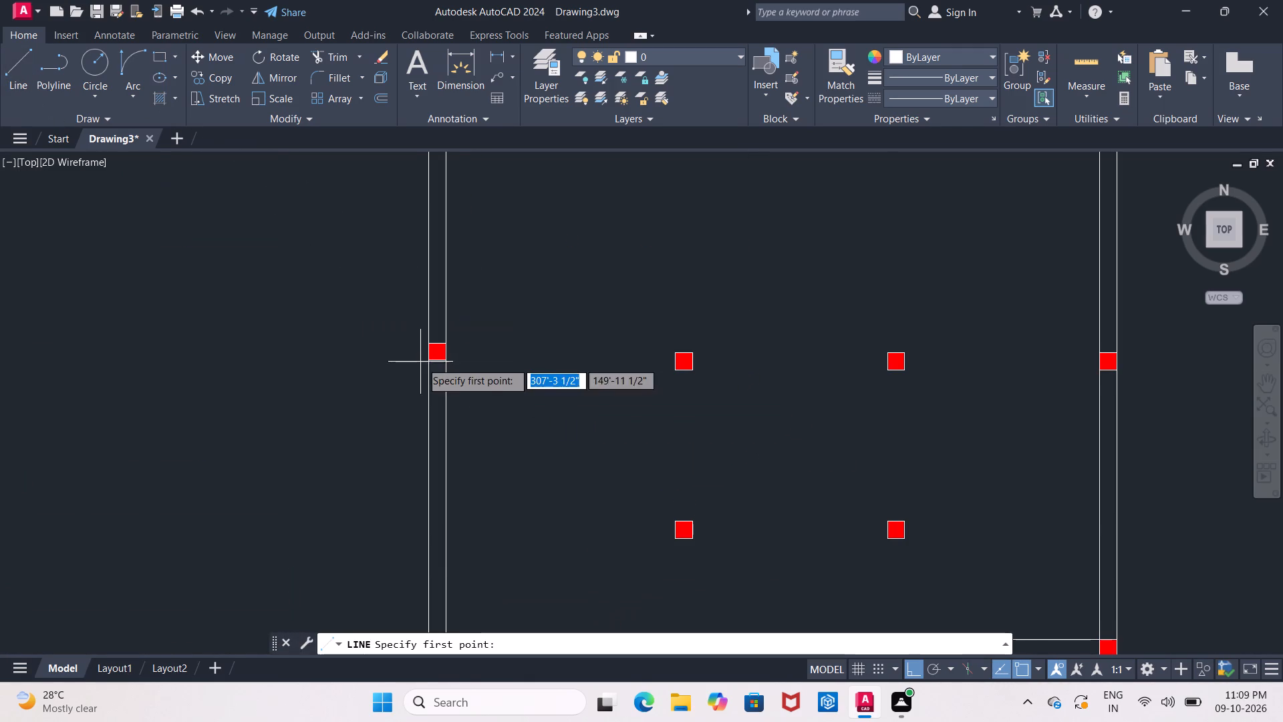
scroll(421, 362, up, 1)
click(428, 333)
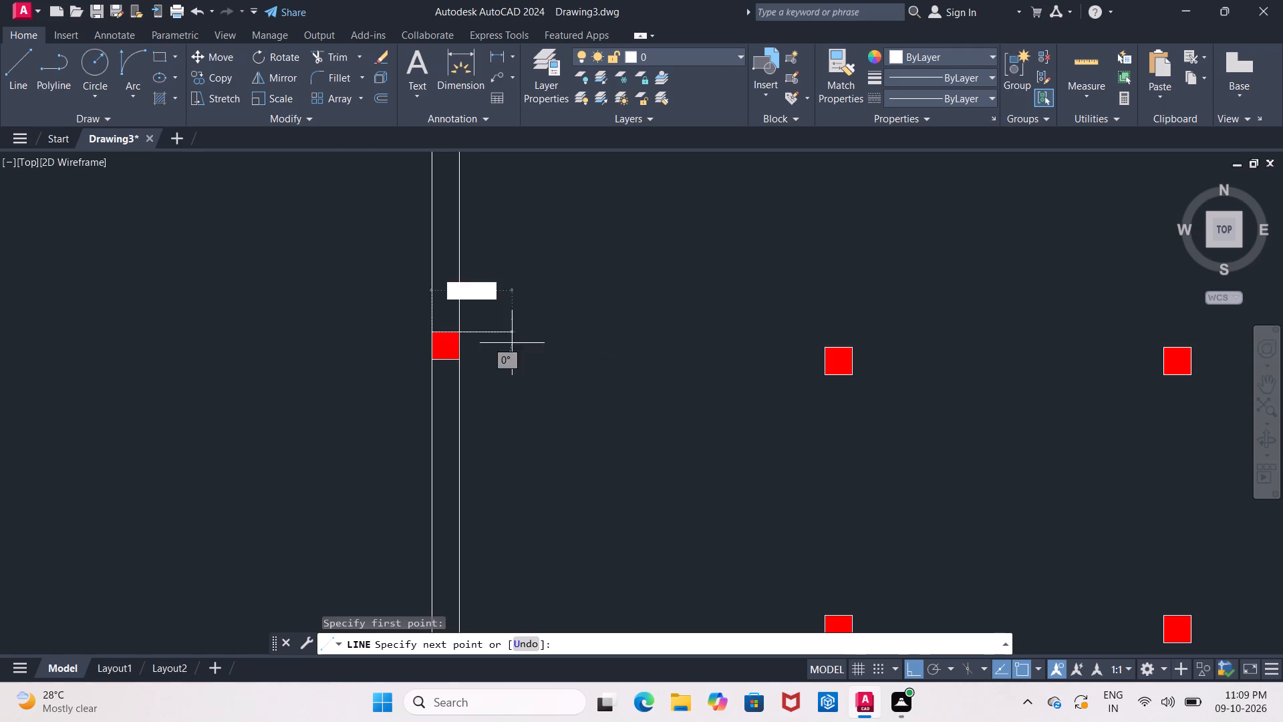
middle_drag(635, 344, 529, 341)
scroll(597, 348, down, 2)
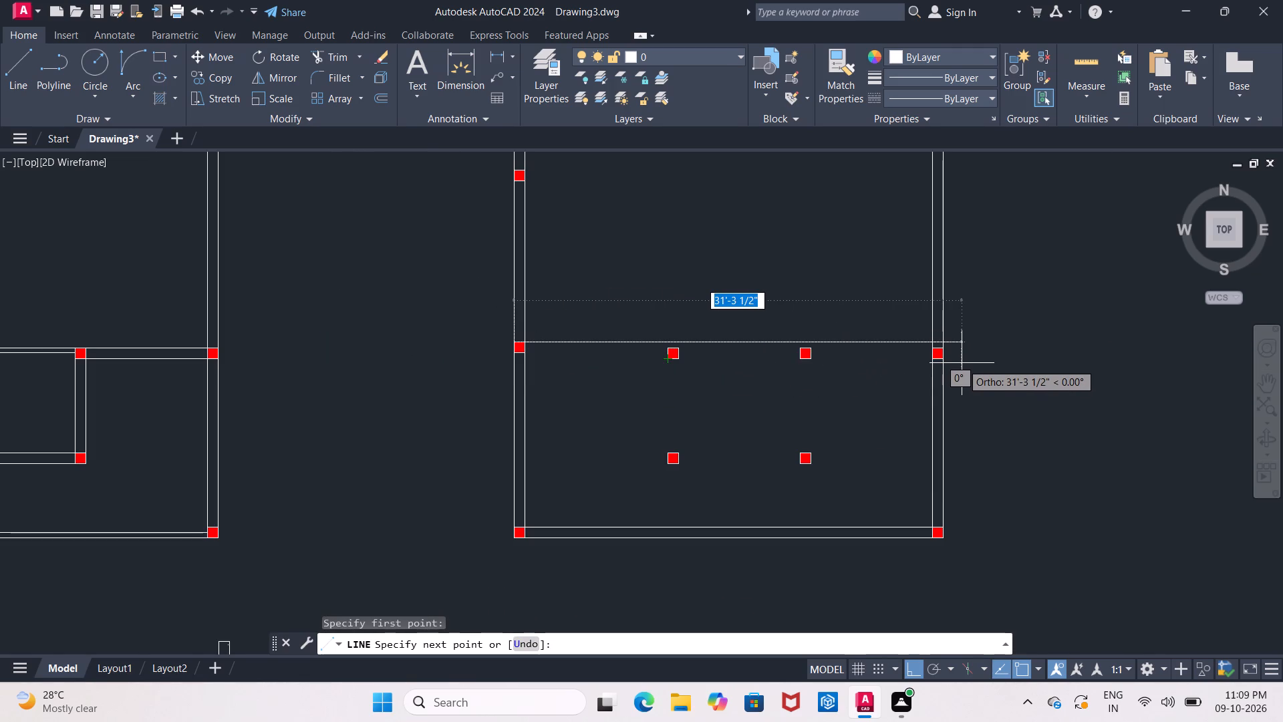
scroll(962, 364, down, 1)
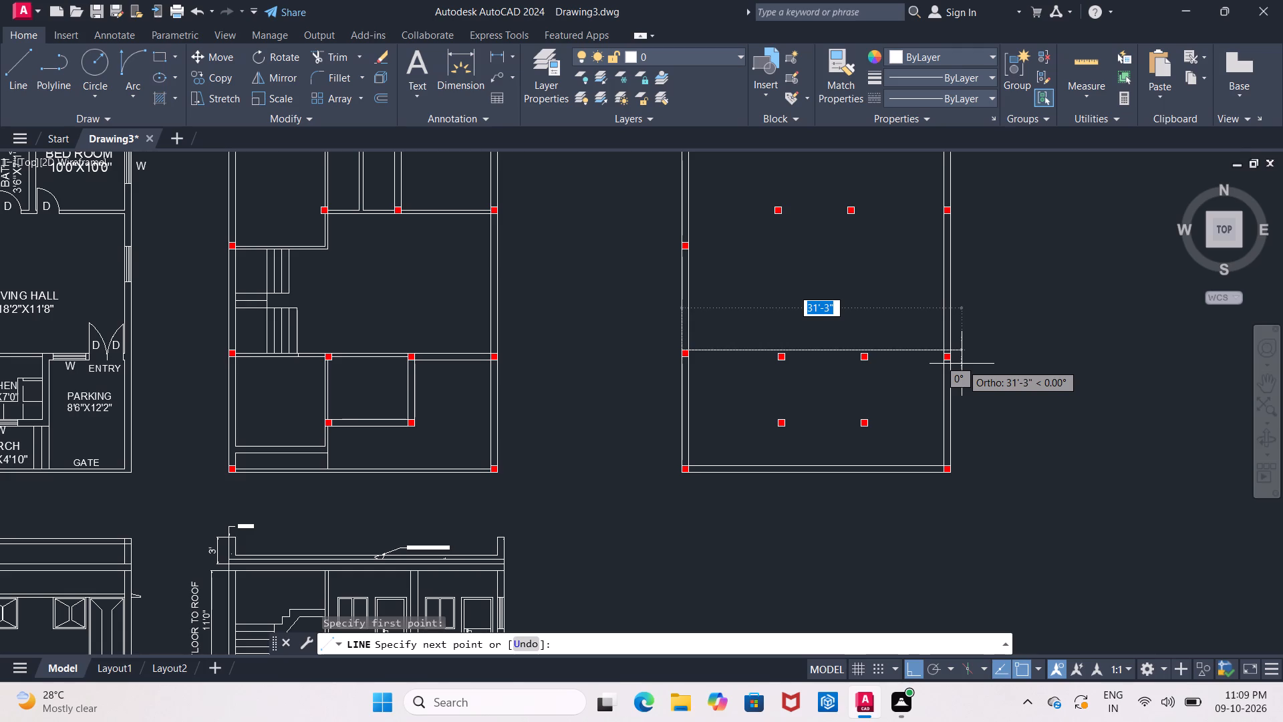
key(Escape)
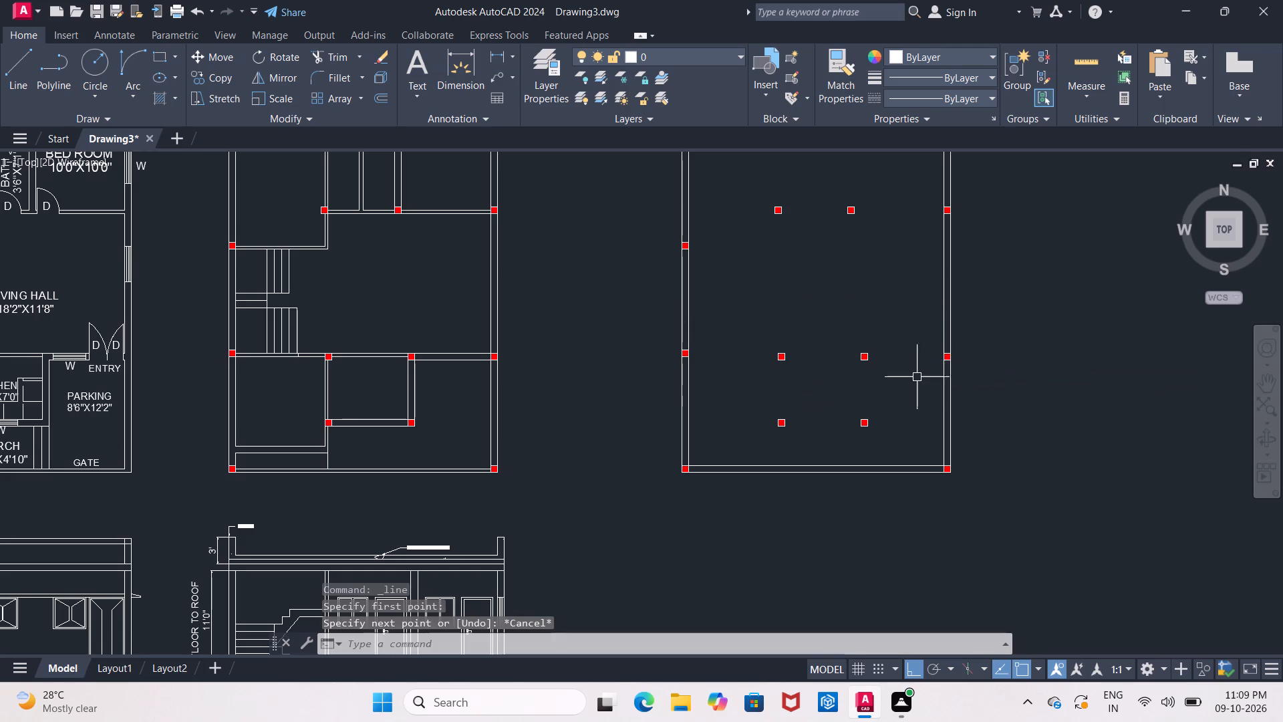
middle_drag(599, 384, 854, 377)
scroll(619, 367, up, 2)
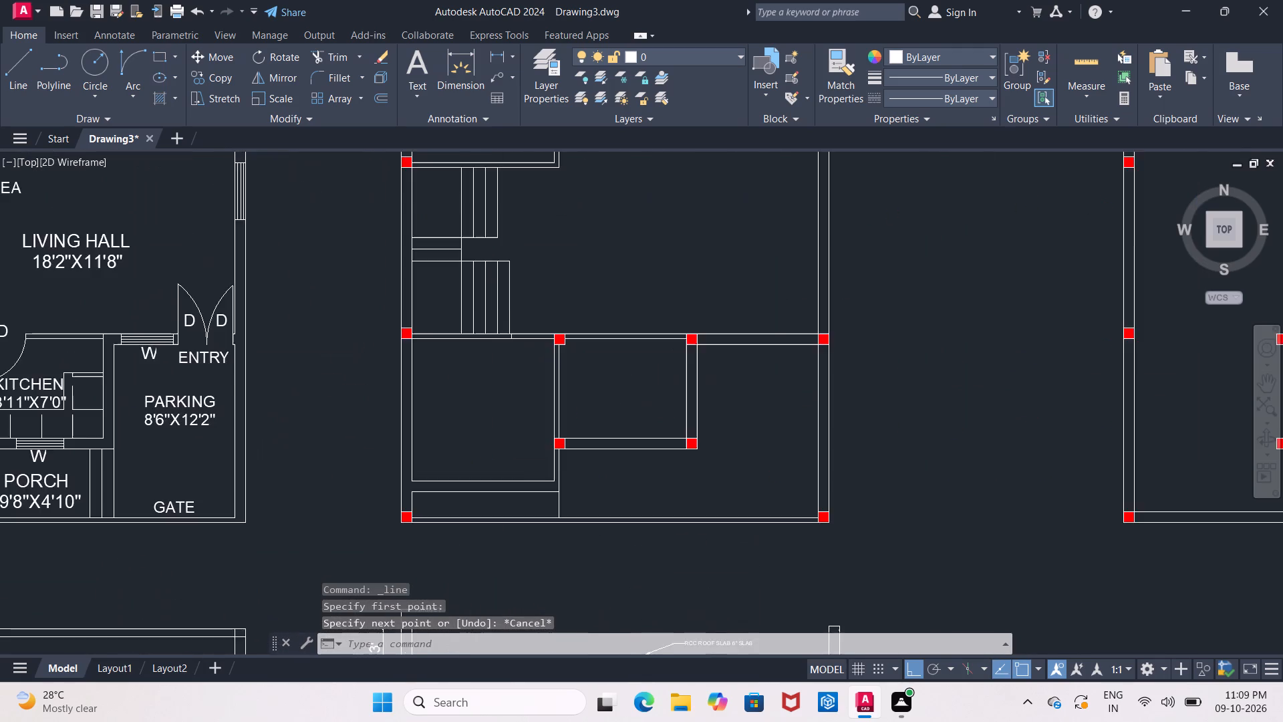
Move the second plan's left-wall column below the stairs down until its top edge meets the horizontal wall's upper line.
middle_drag(581, 364, 712, 386)
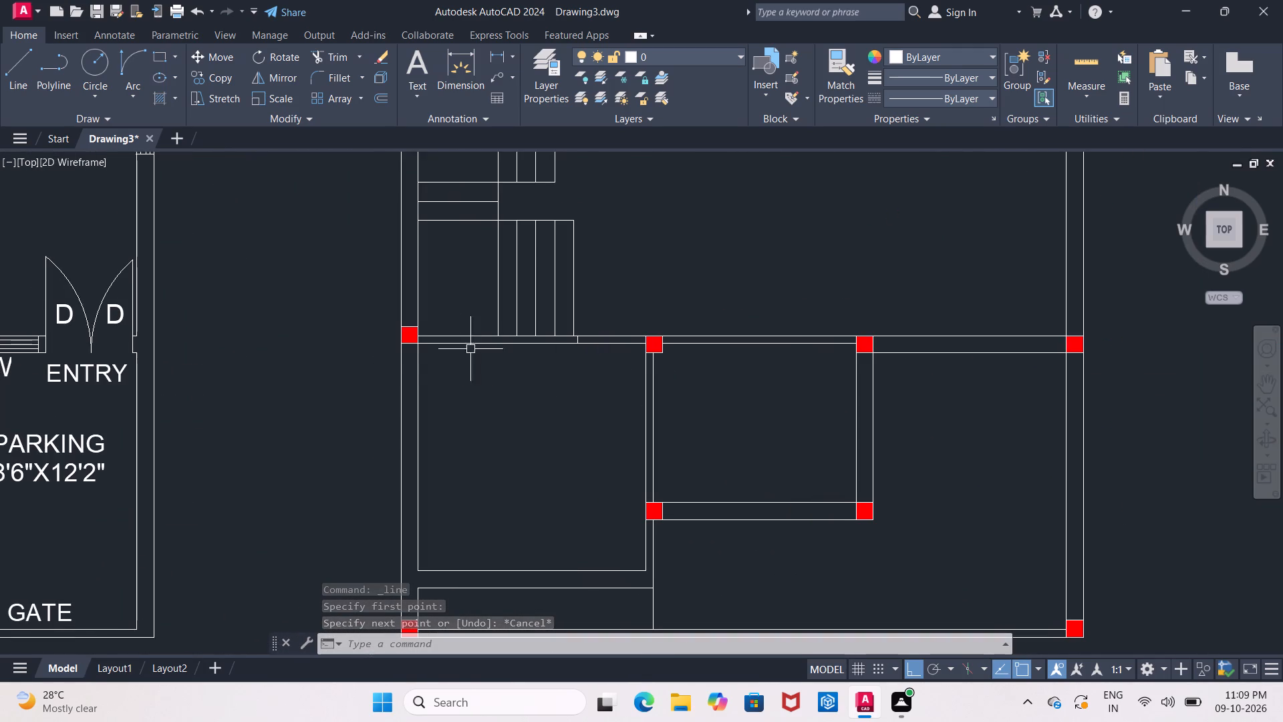
click(404, 328)
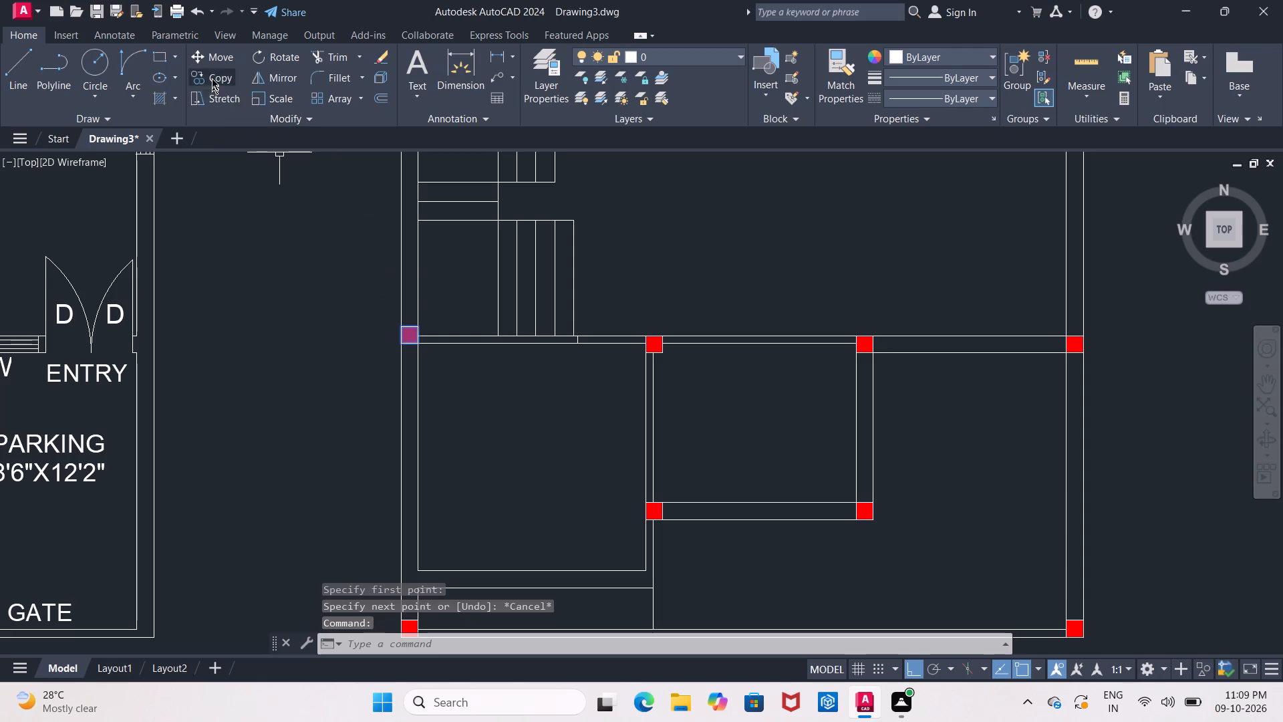
click(212, 66)
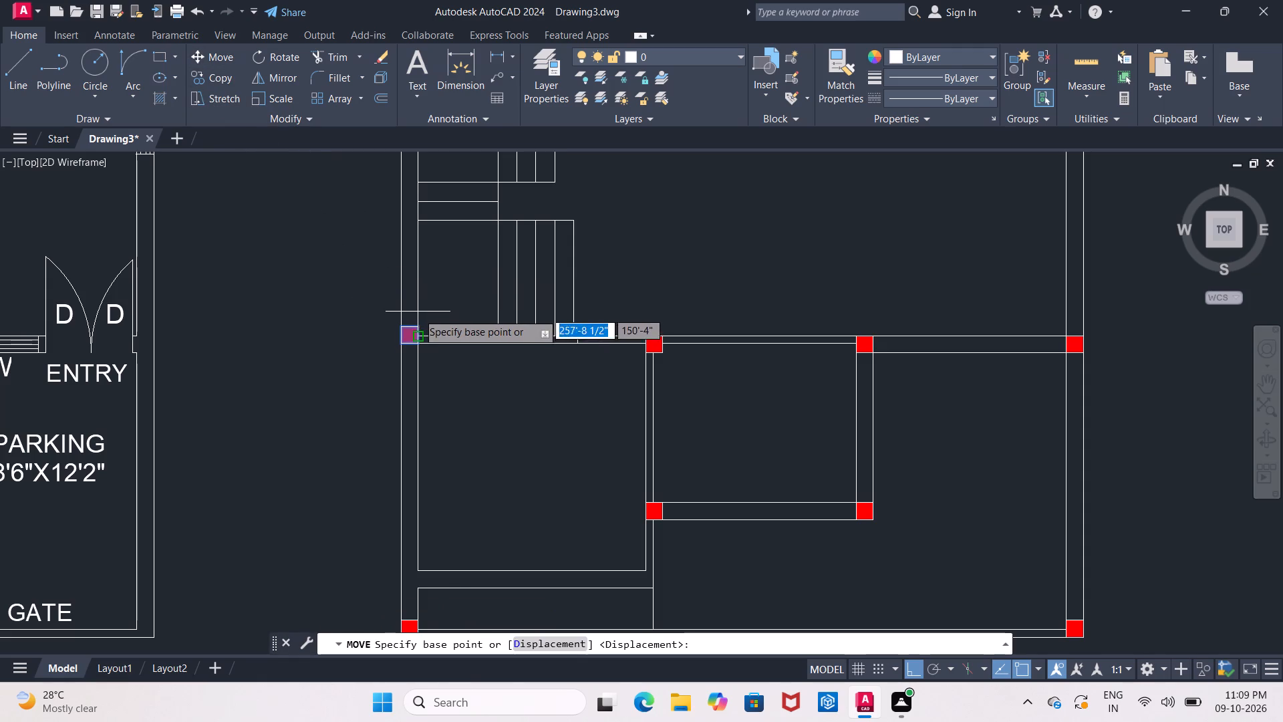
click(416, 323)
click(414, 338)
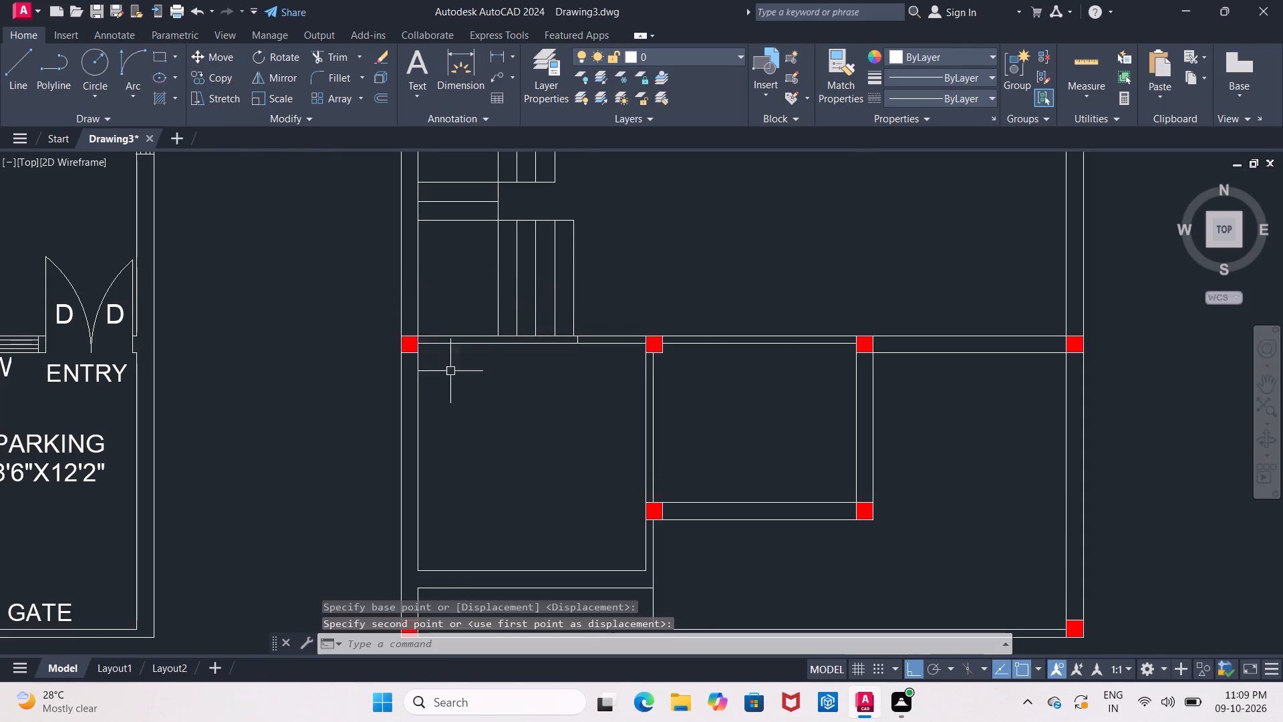
In the column layout, draw a horizontal line about 35' long from the lower-middle right column's outer top corner past the left outline.
scroll(473, 404, down, 1)
middle_drag(474, 405, 395, 363)
scroll(406, 377, down, 1)
middle_drag(408, 383, 370, 375)
scroll(673, 388, up, 1)
middle_drag(670, 388, 497, 368)
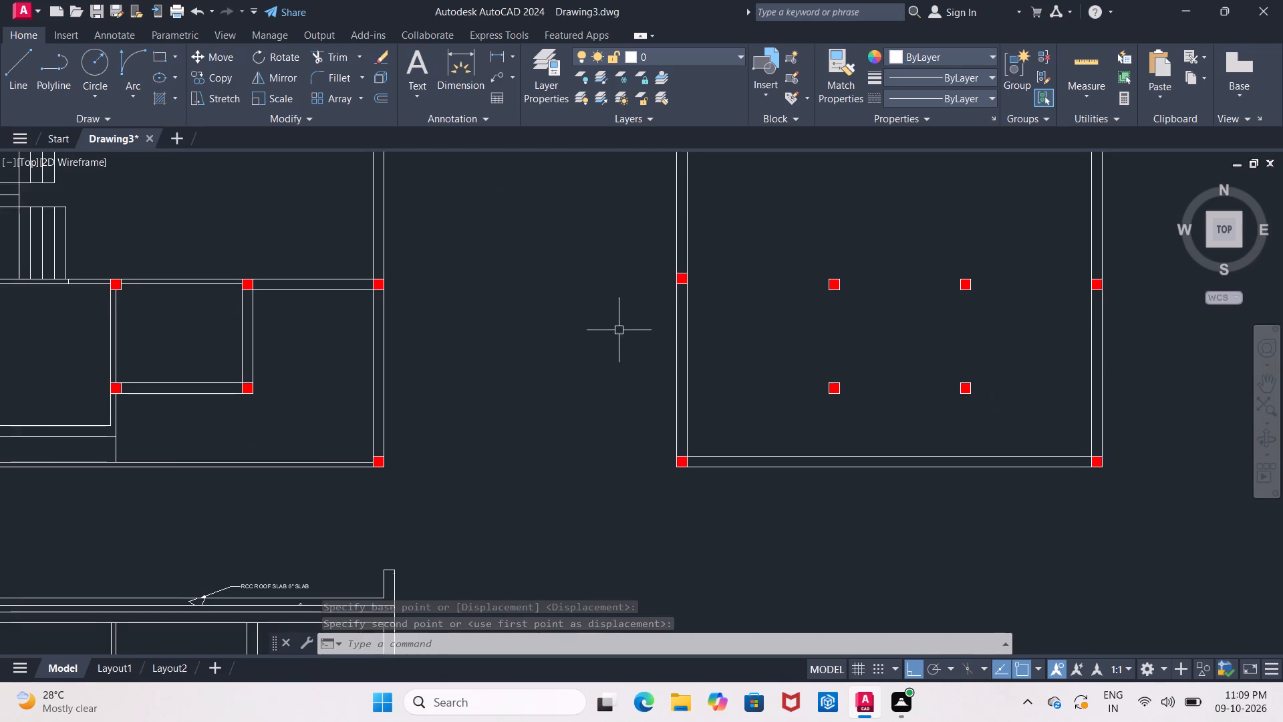
middle_drag(613, 331, 549, 345)
key(Escape)
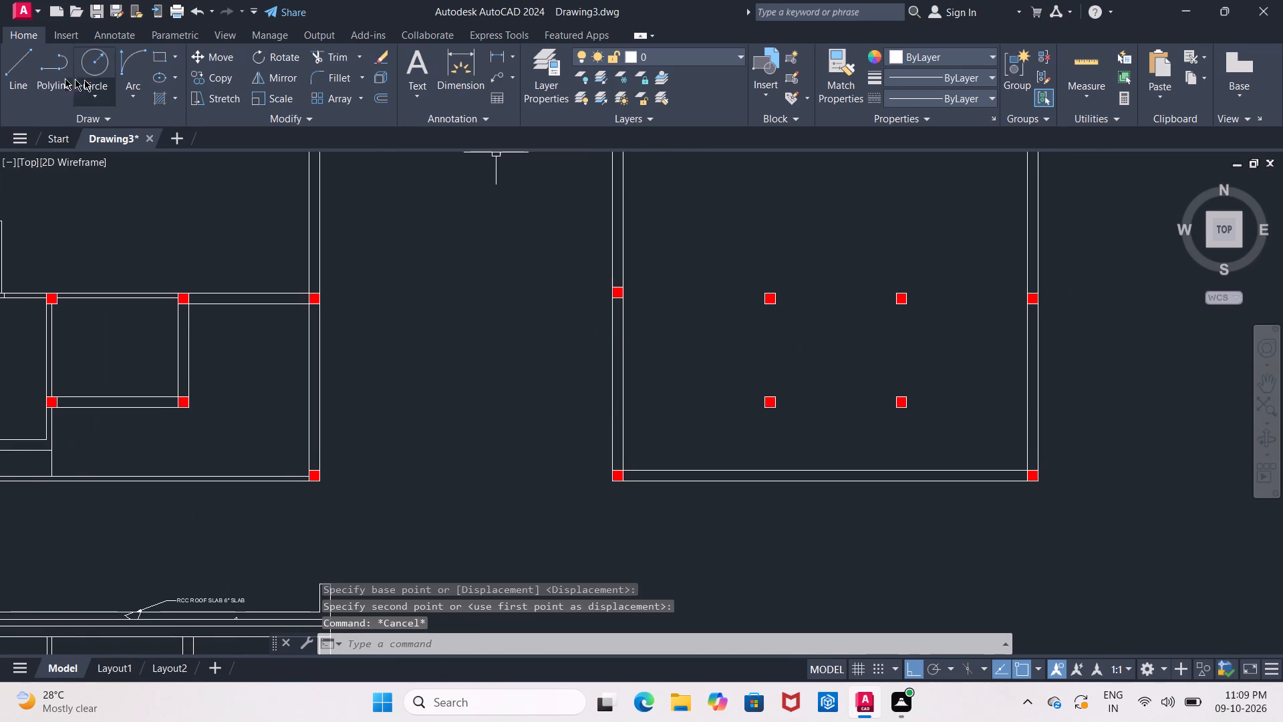
click(32, 76)
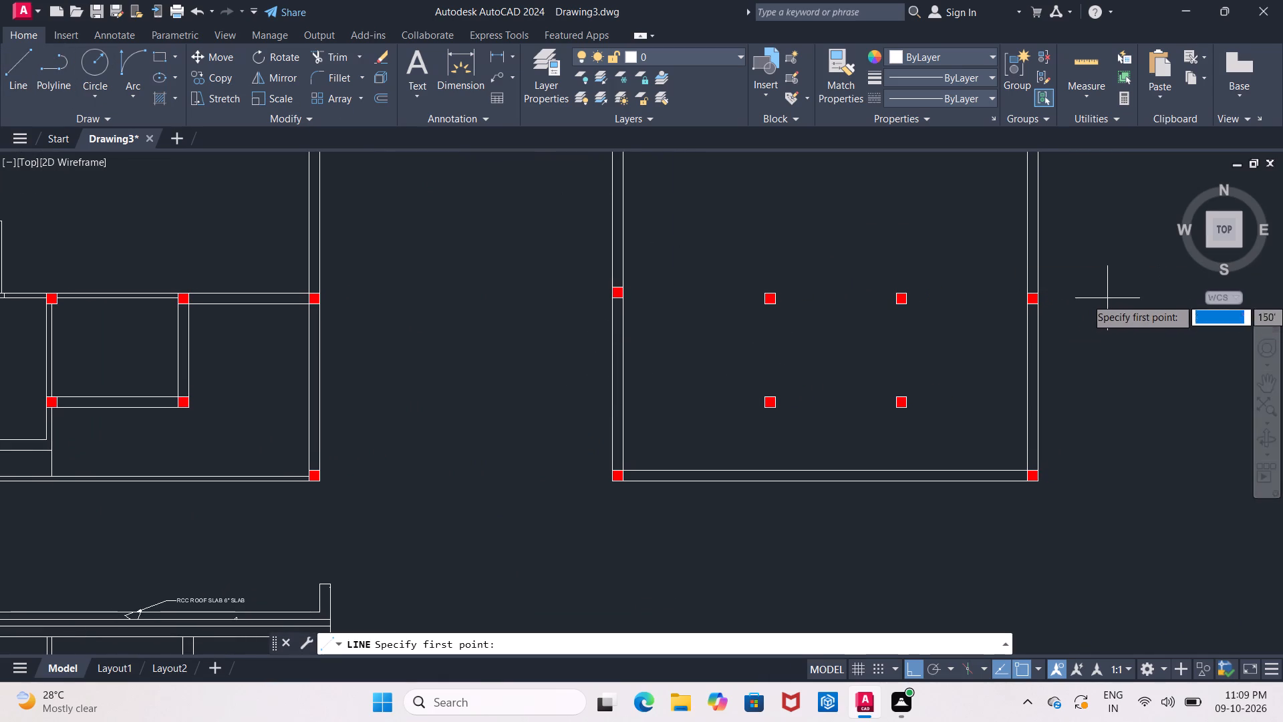
scroll(1065, 294, up, 2)
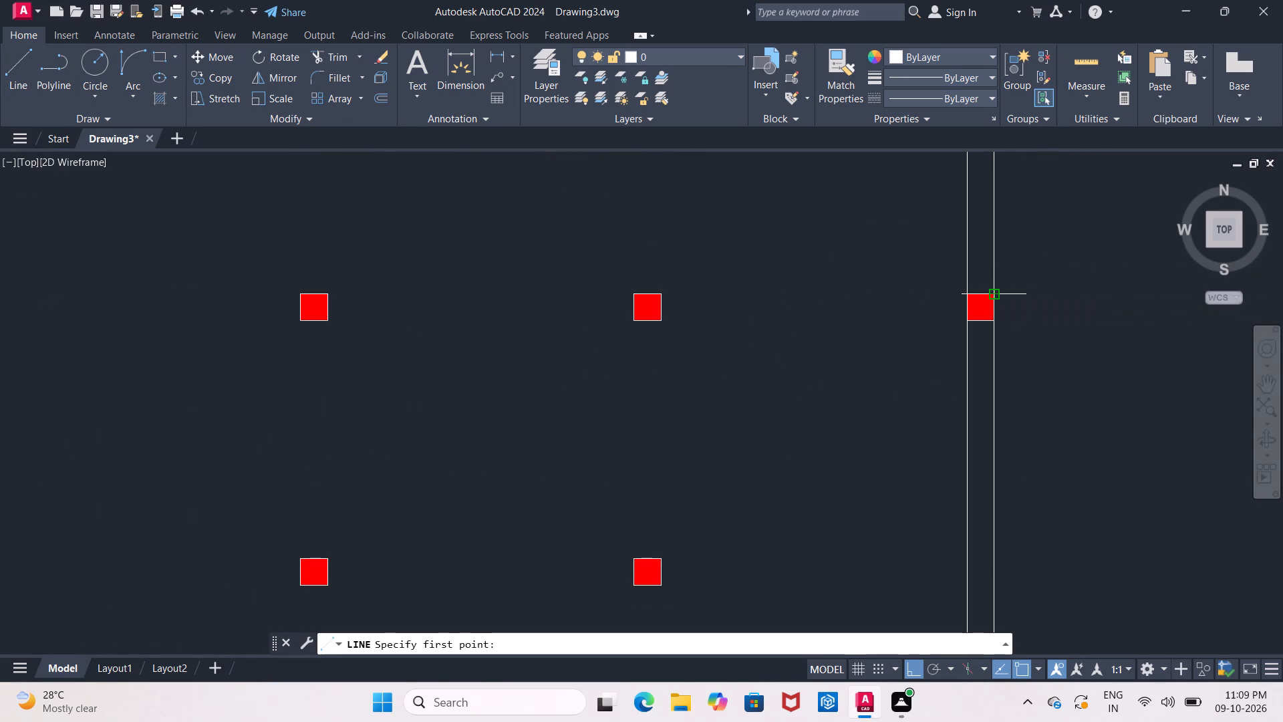
click(994, 290)
middle_drag(866, 285, 970, 319)
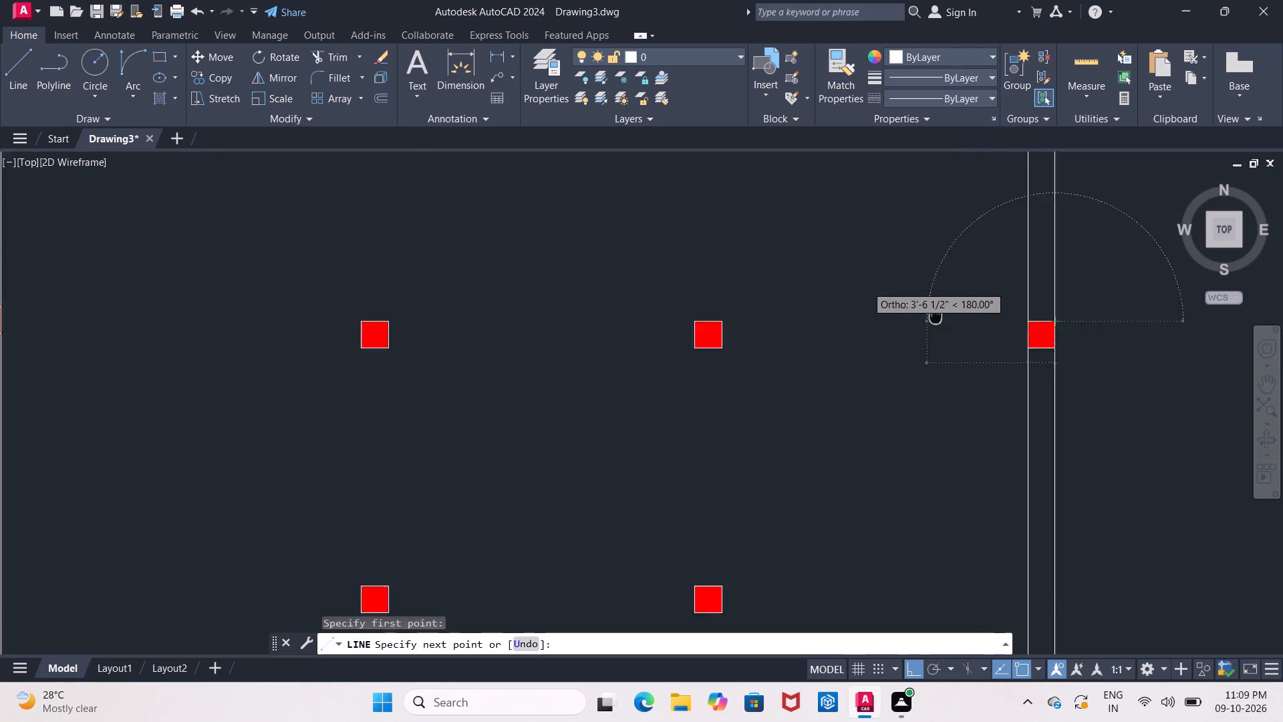
middle_drag(970, 319, 992, 320)
scroll(992, 320, down, 3)
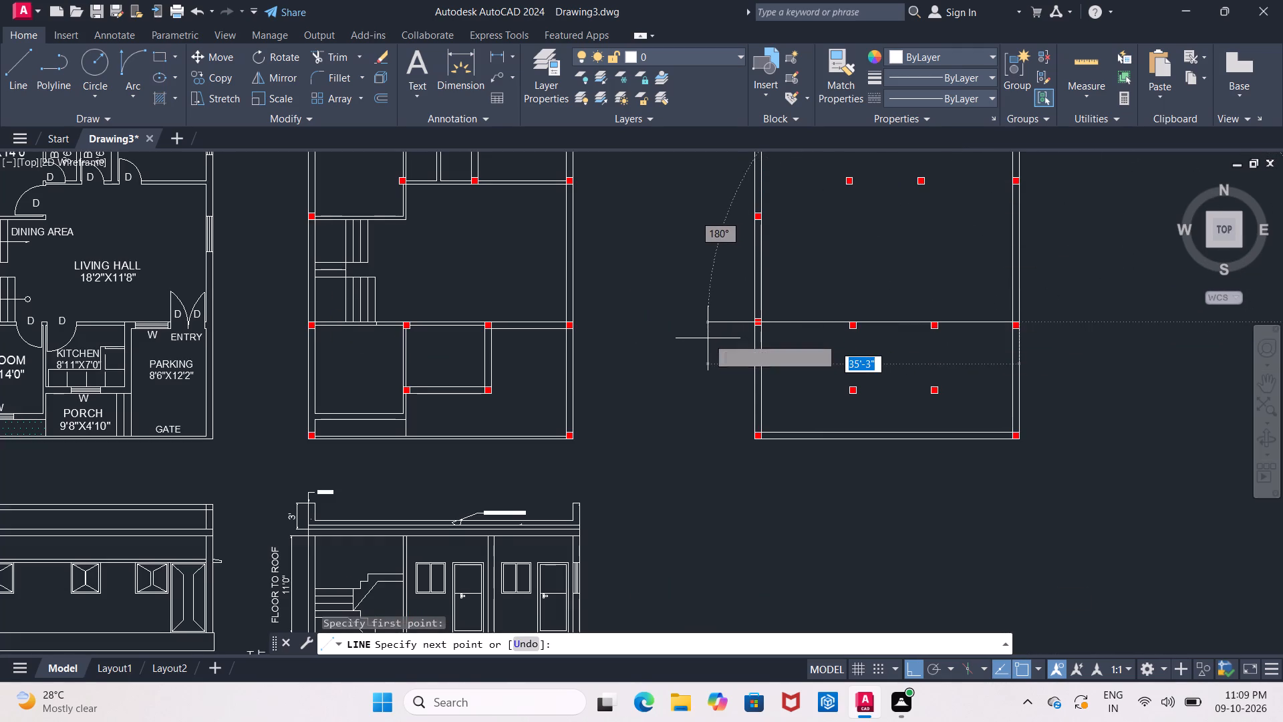
click(707, 338)
key(Escape)
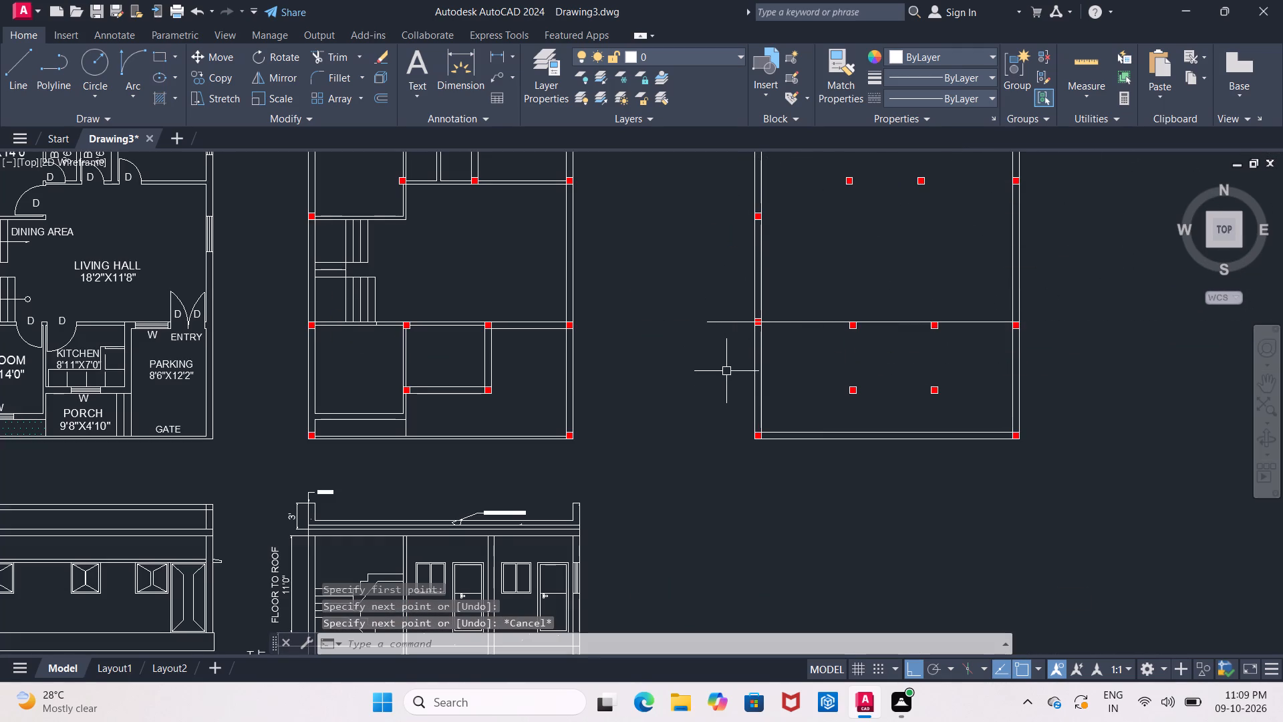
key(t)
key(Escape)
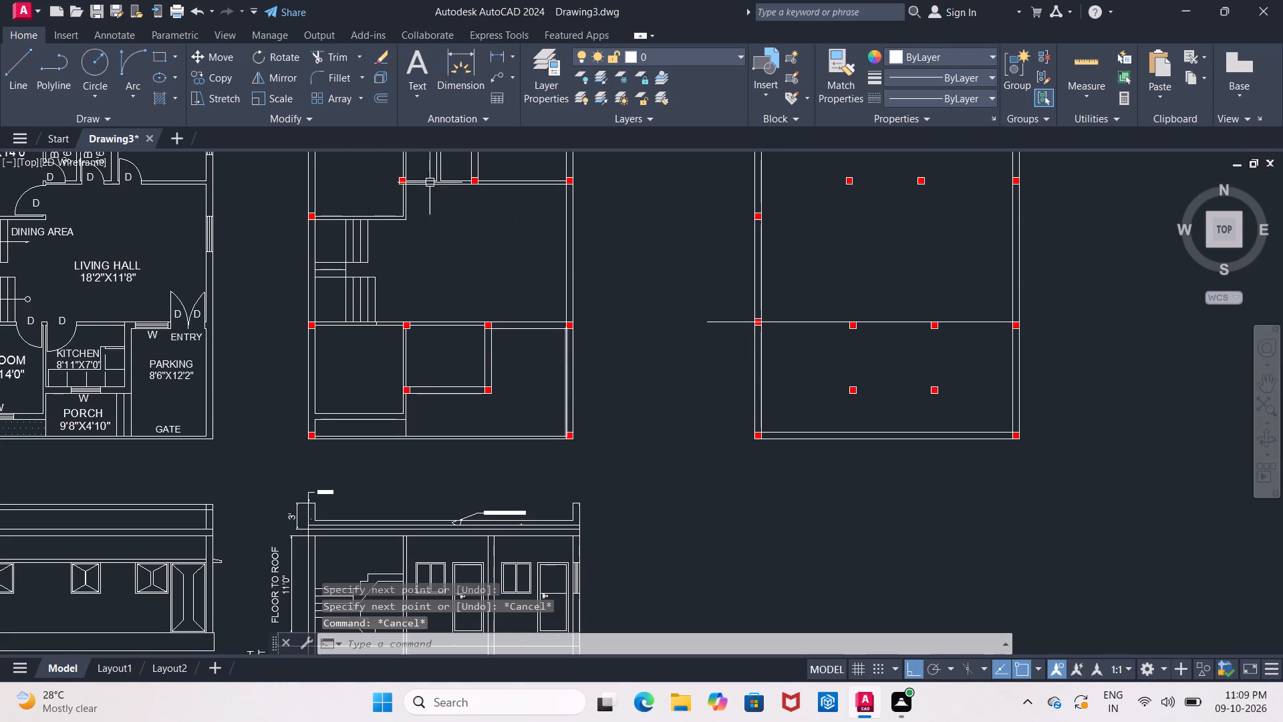
Move the left outline column on that horizontal line down so its top edge aligns with the line.
scroll(851, 350, up, 2)
click(614, 289)
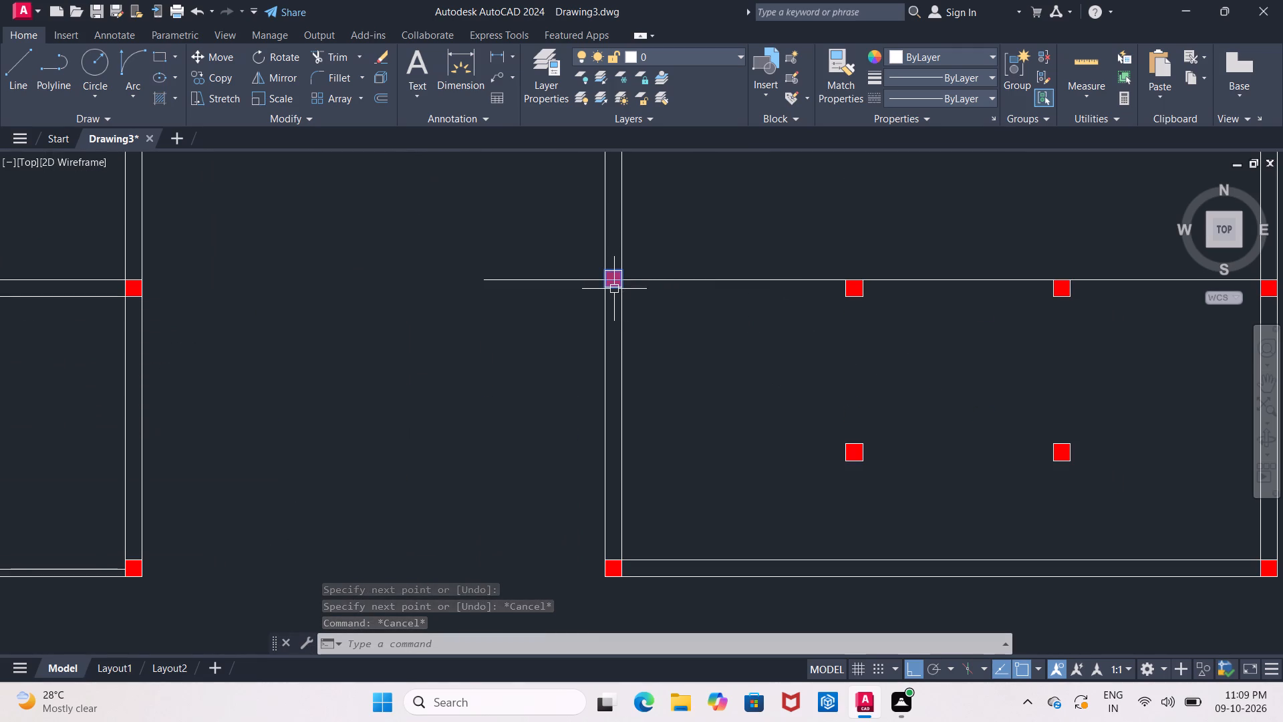
click(198, 63)
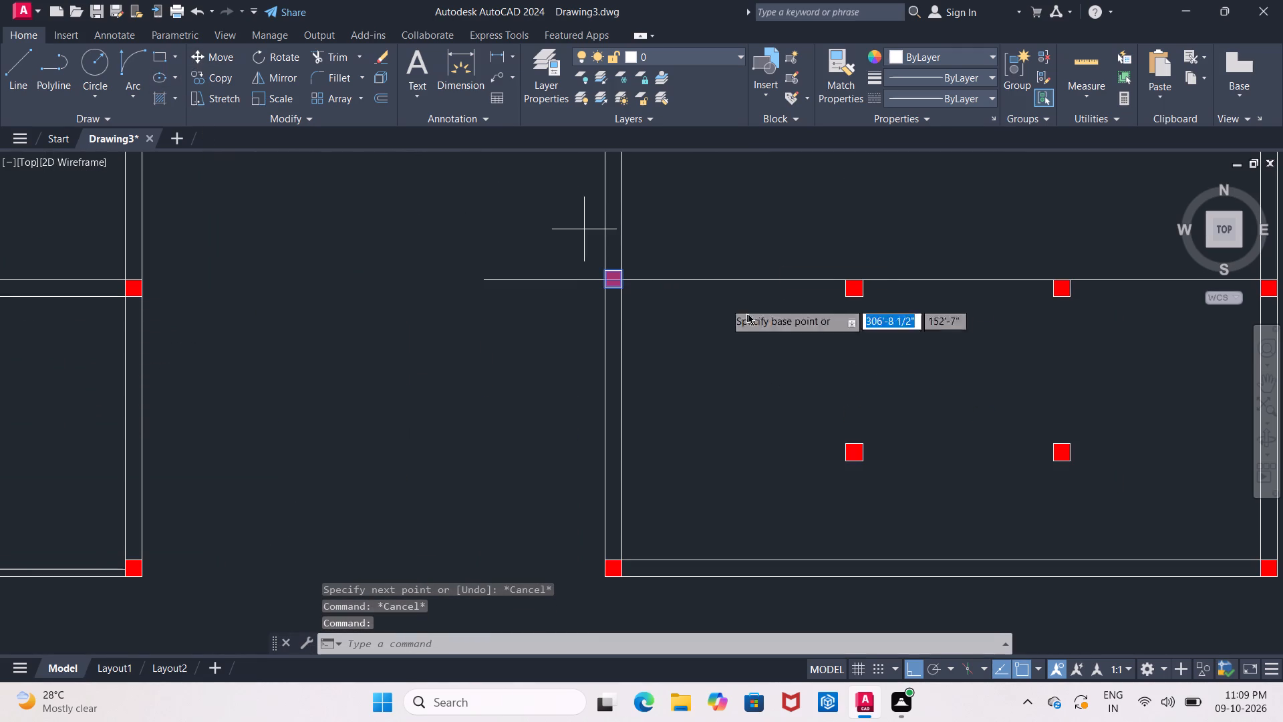
click(624, 271)
click(623, 283)
scroll(643, 312, down, 1)
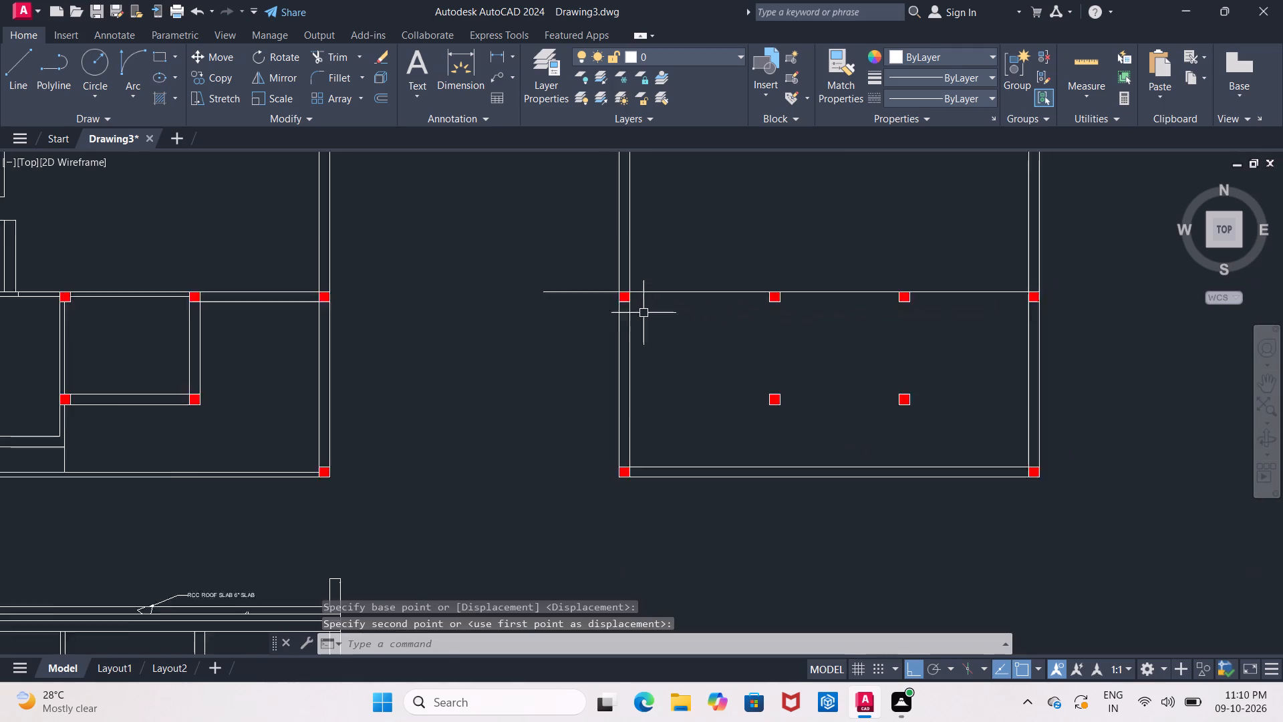
scroll(647, 321, down, 1)
middle_drag(707, 351, 692, 442)
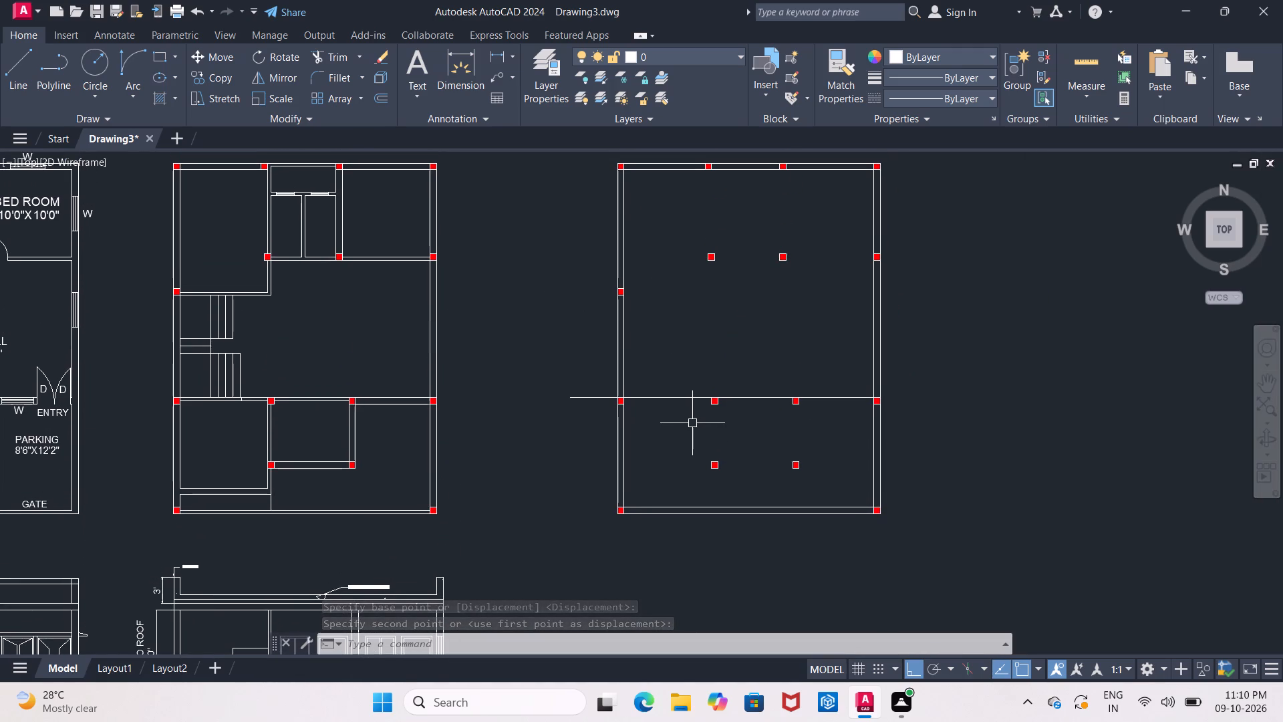
key(Escape)
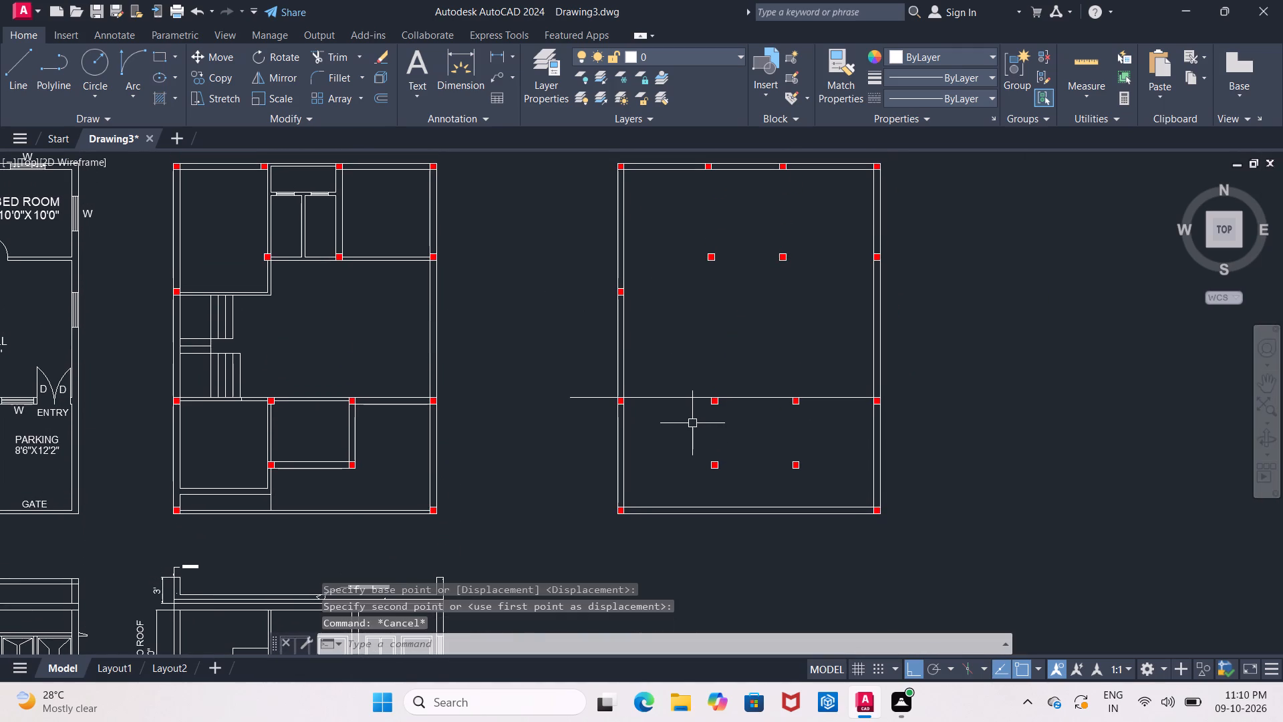
Trim the horizontal line's overhang beyond the column layout's left outline.
text(TR)
key(Return)
key(Return)
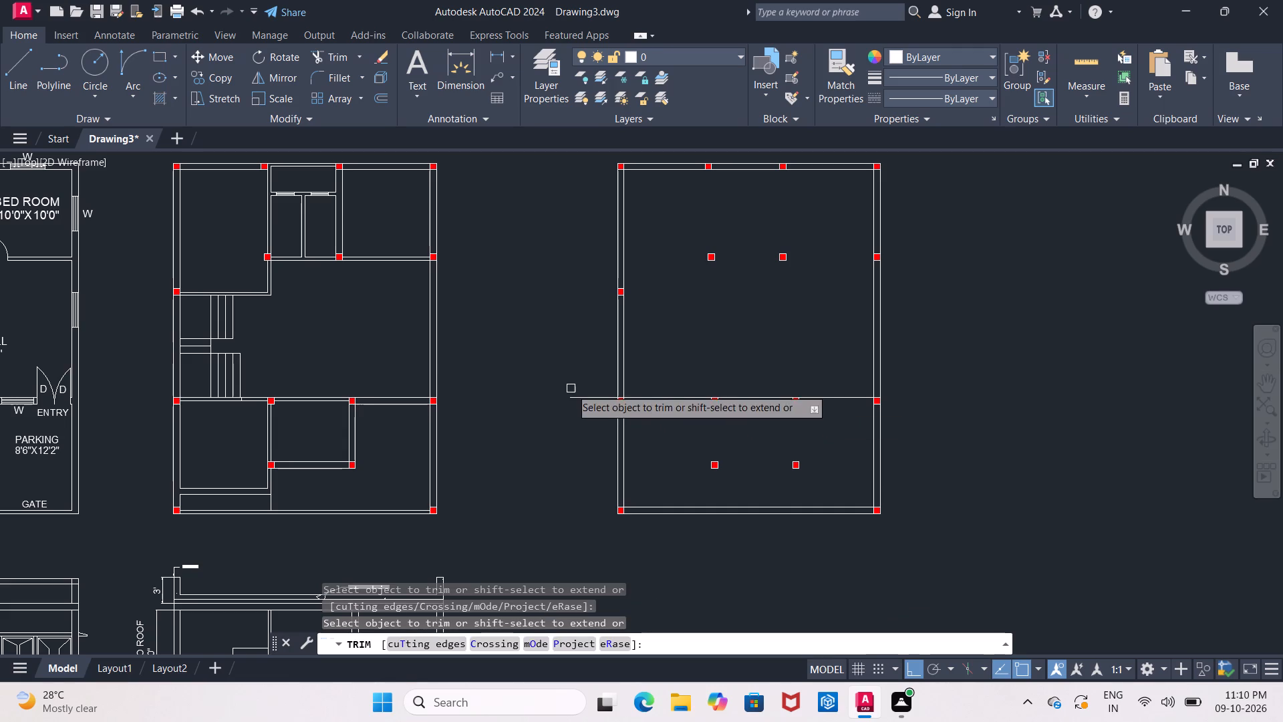
click(586, 398)
middle_drag(586, 410, 573, 362)
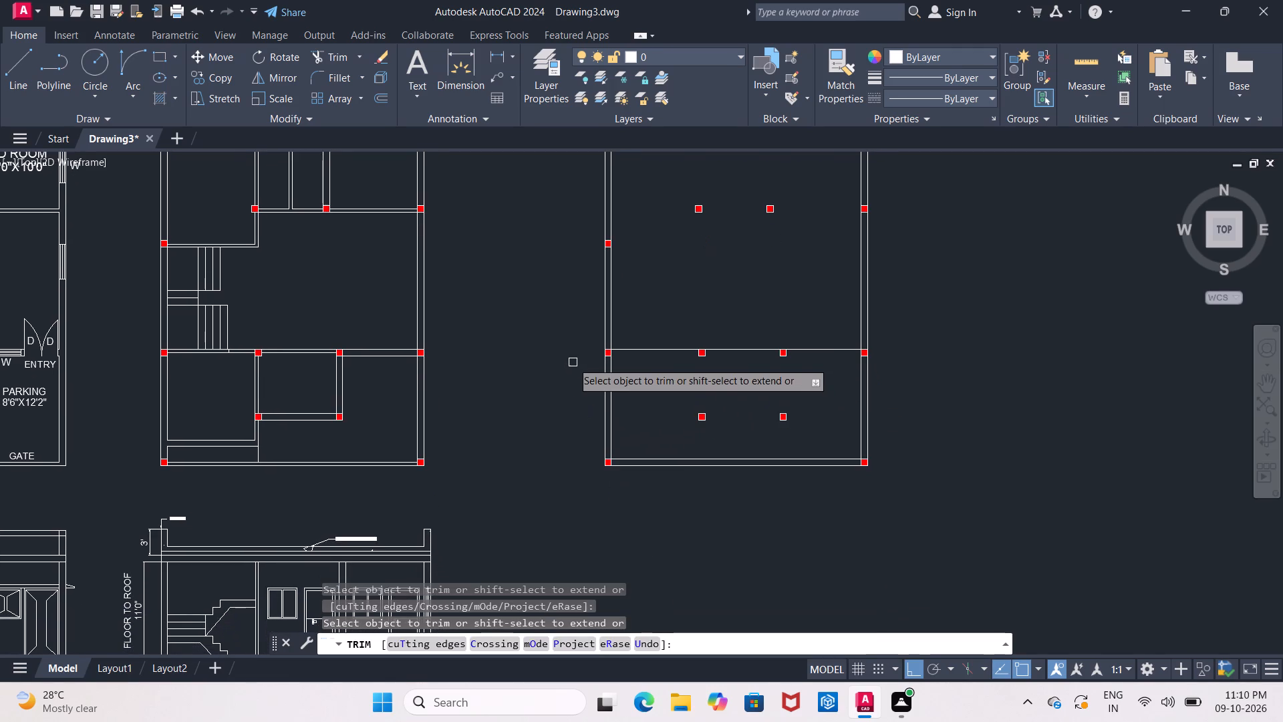
key(Escape)
Offset the column layout's interior horizontal line 4" downward.
key(o)
key(Return)
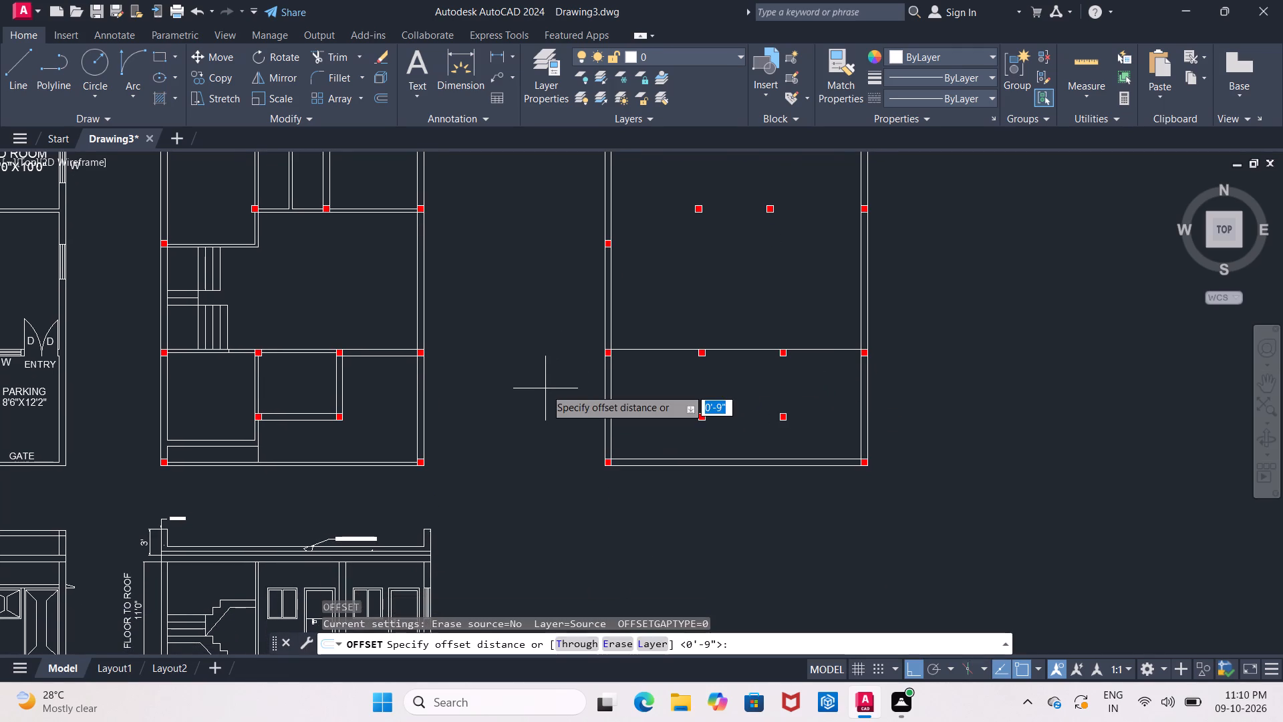
key(4)
key(shift+quotedbl)
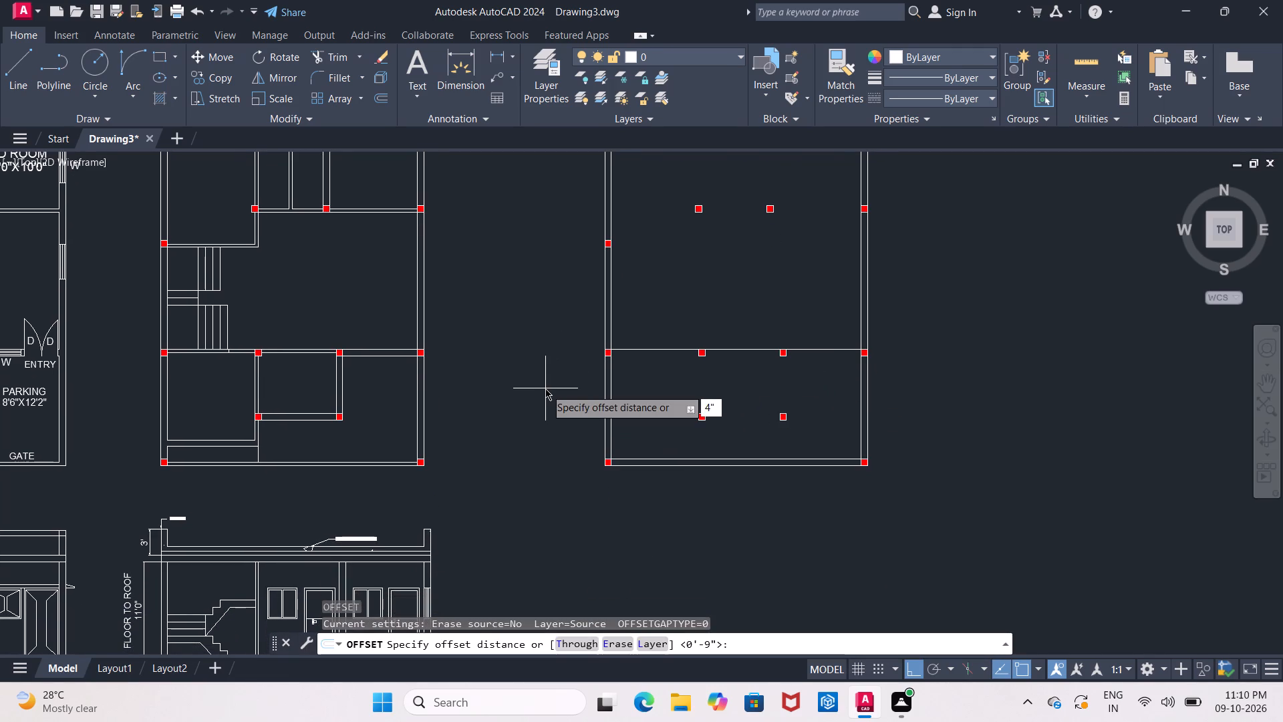
key(Return)
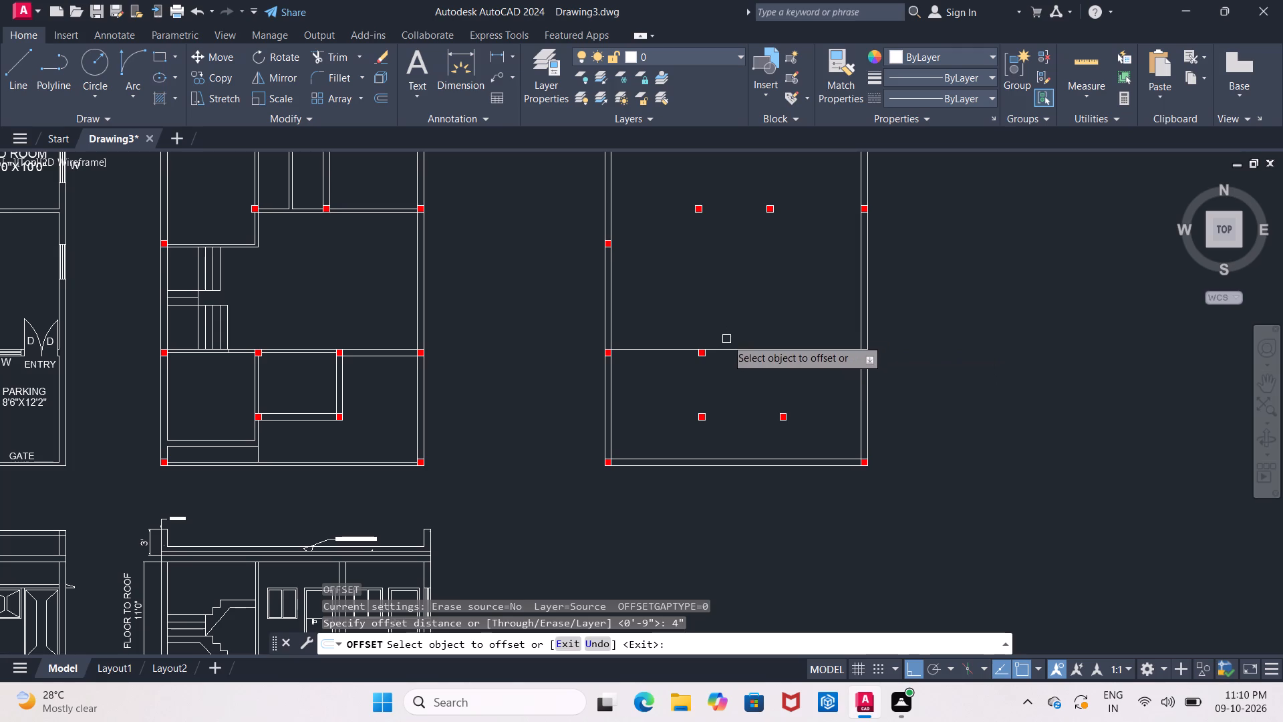
click(726, 348)
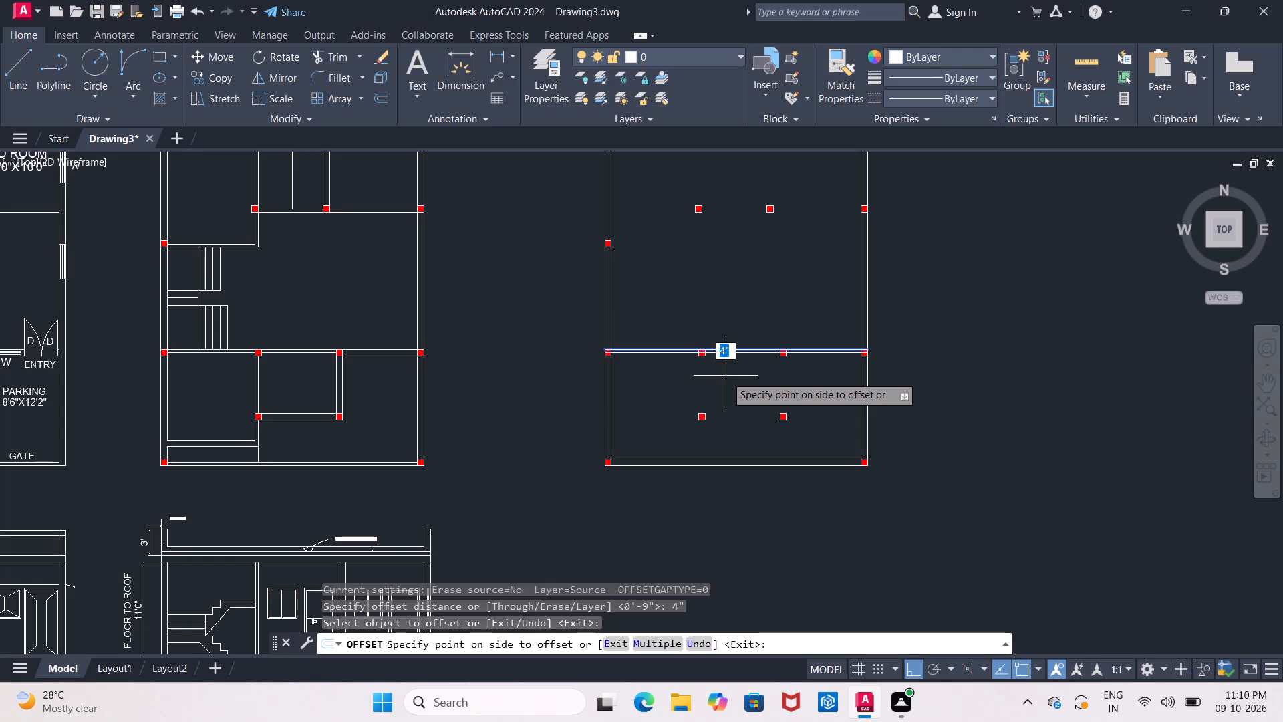
click(726, 376)
middle_drag(758, 380, 686, 356)
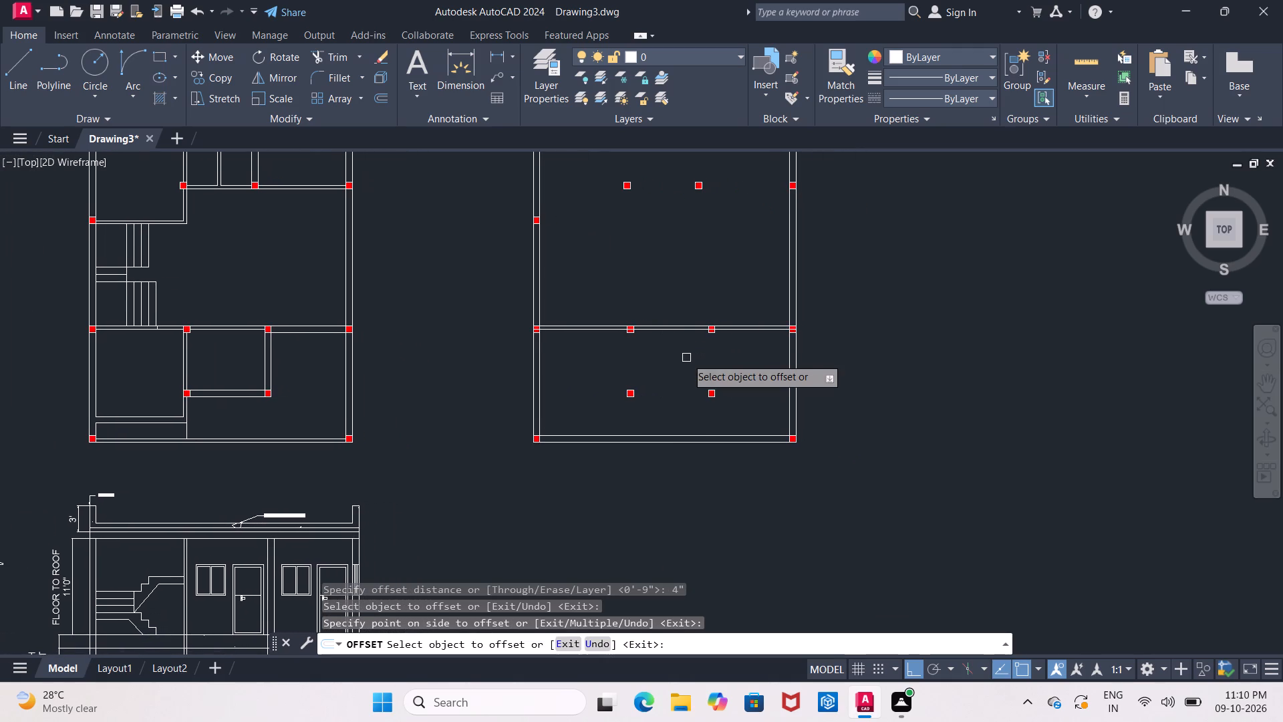
middle_drag(686, 358, 737, 427)
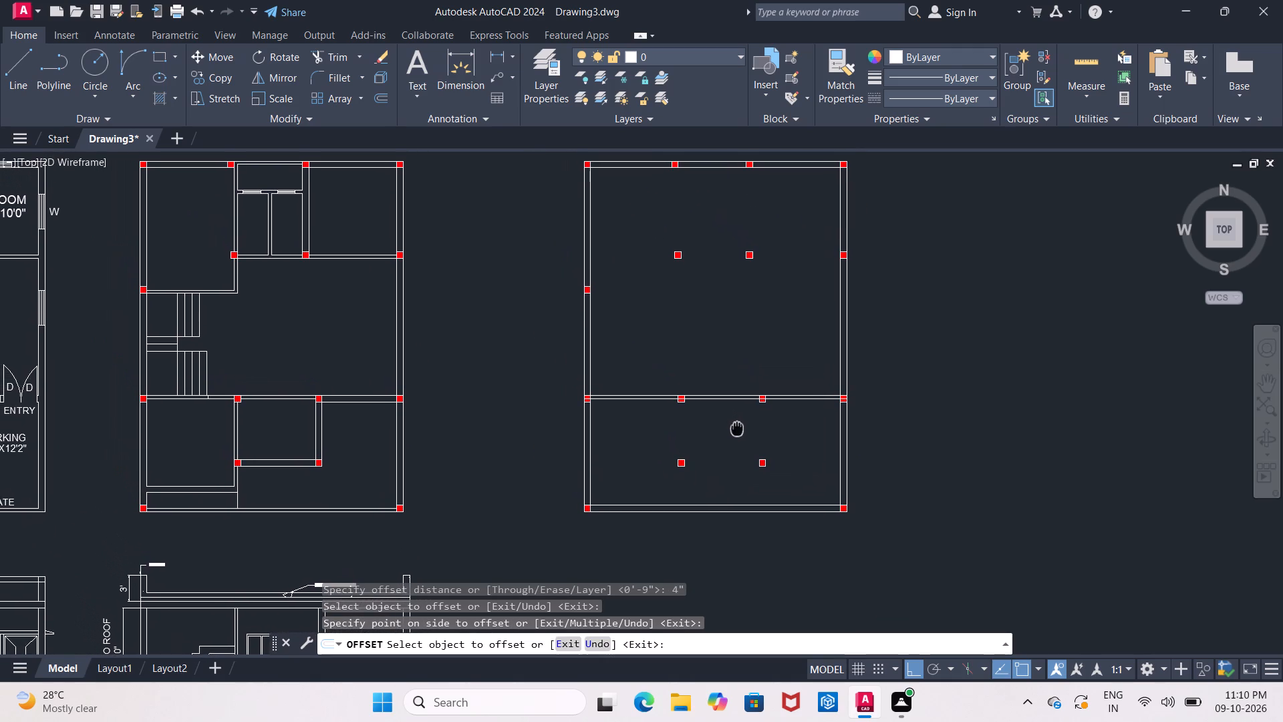
middle_drag(737, 427, 737, 428)
middle_drag(740, 433, 710, 416)
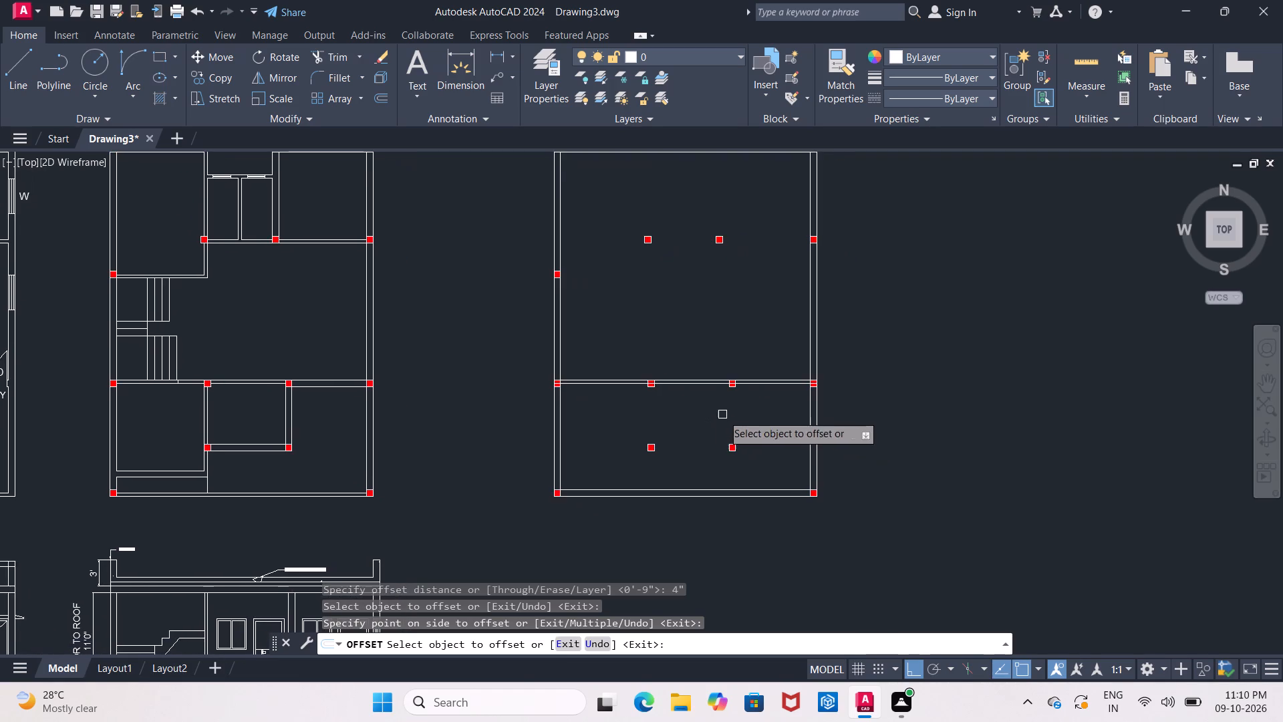
scroll(724, 414, up, 3)
middle_drag(728, 396, 686, 382)
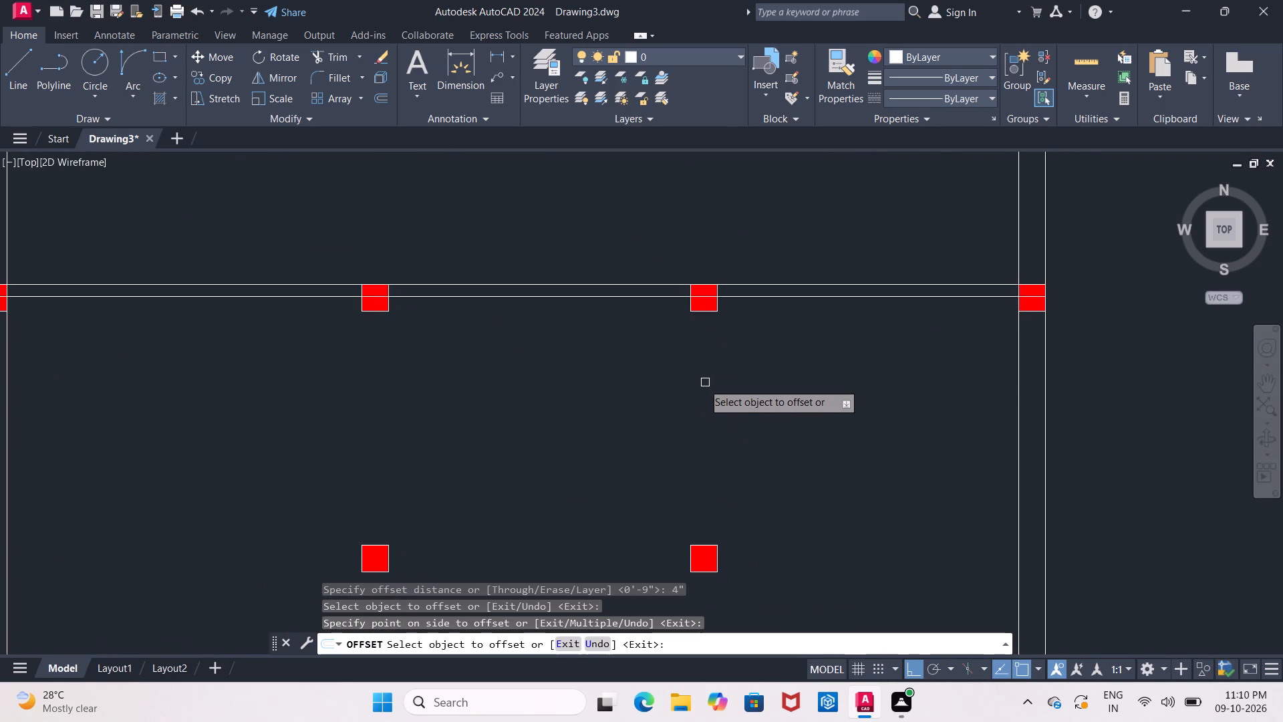
scroll(703, 384, down, 1)
middle_drag(650, 362, 658, 318)
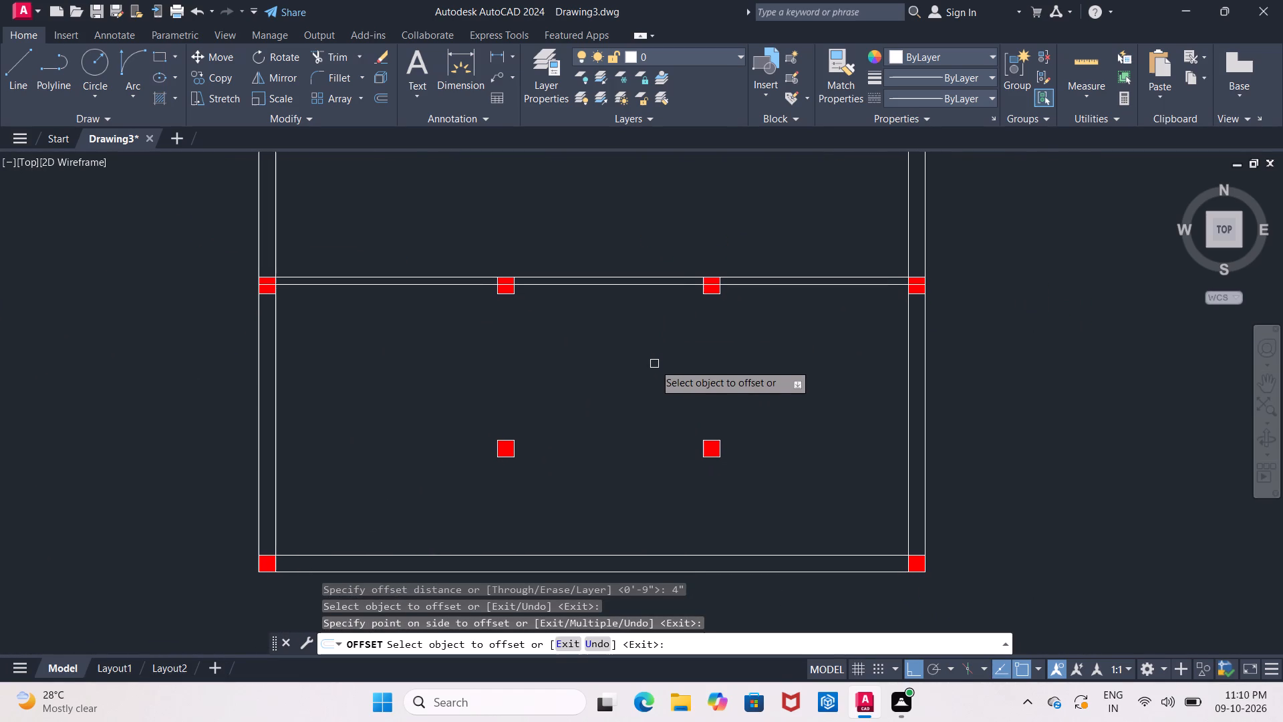
scroll(654, 364, down, 1)
middle_drag(654, 364, 685, 373)
key(Escape)
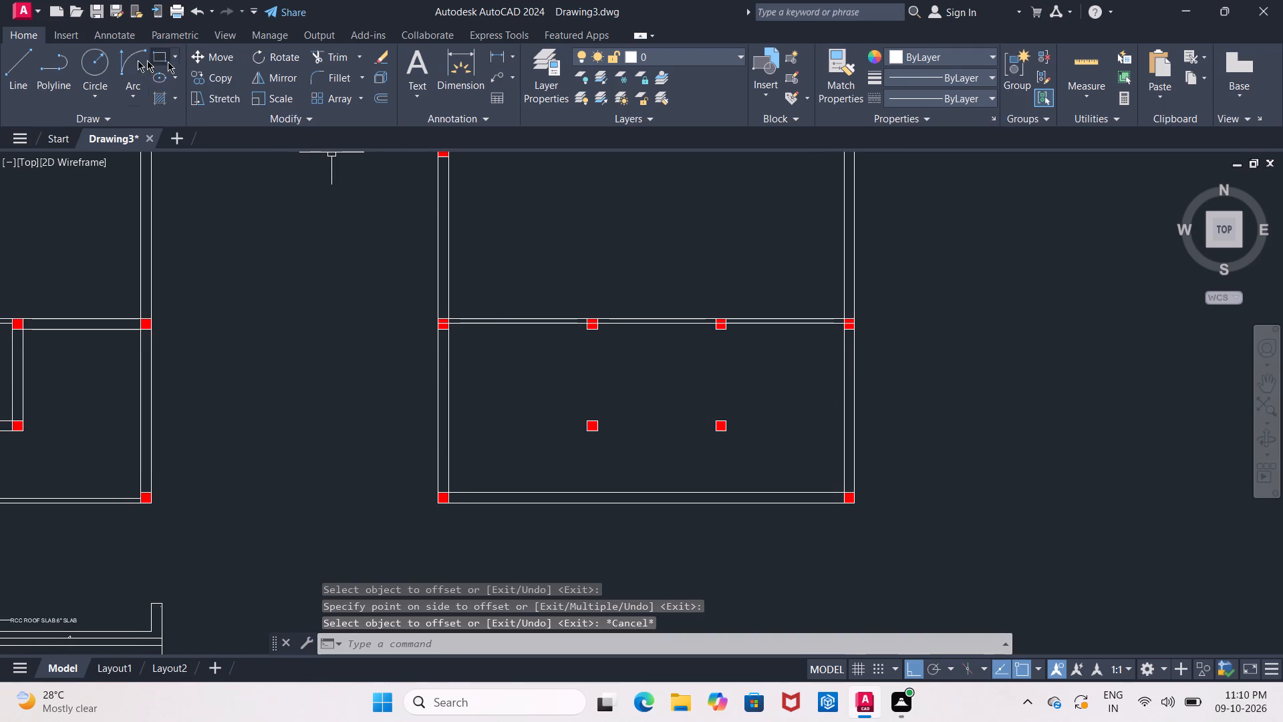
Draw a vertical line from the upper-left interior column's top right corner on the horizontal wall line down past the bottom outline.
click(26, 62)
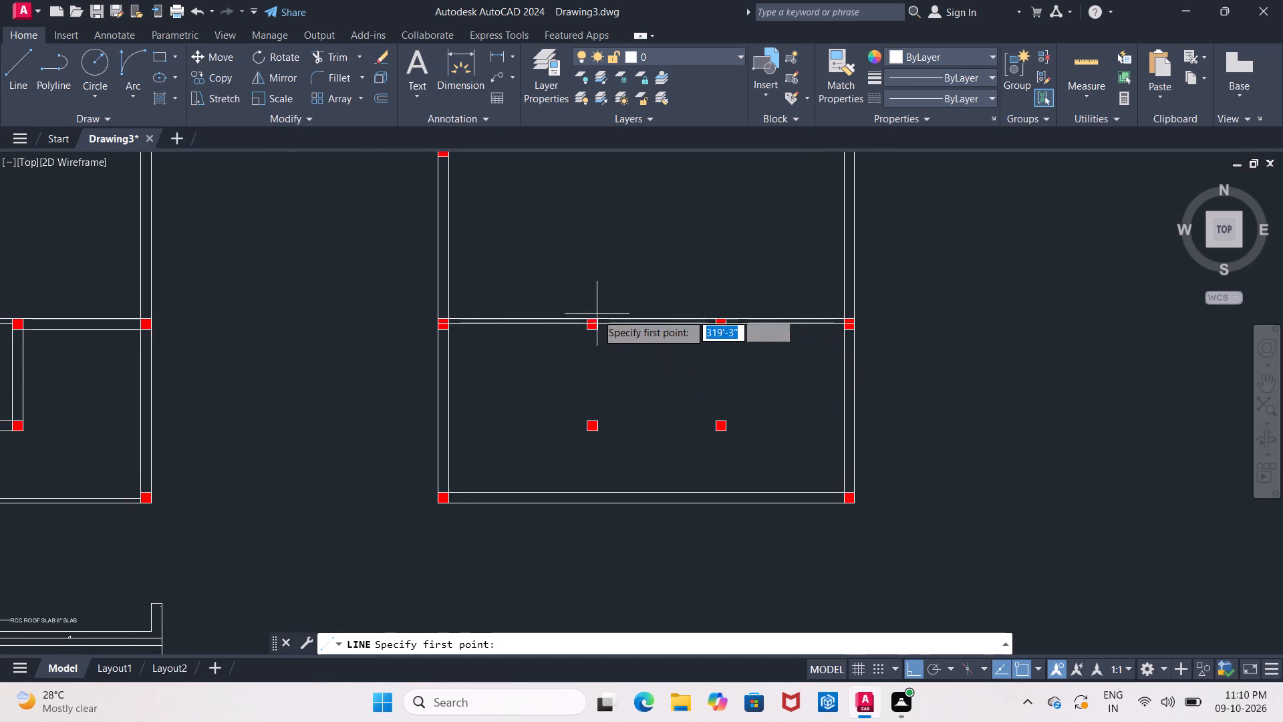
click(595, 318)
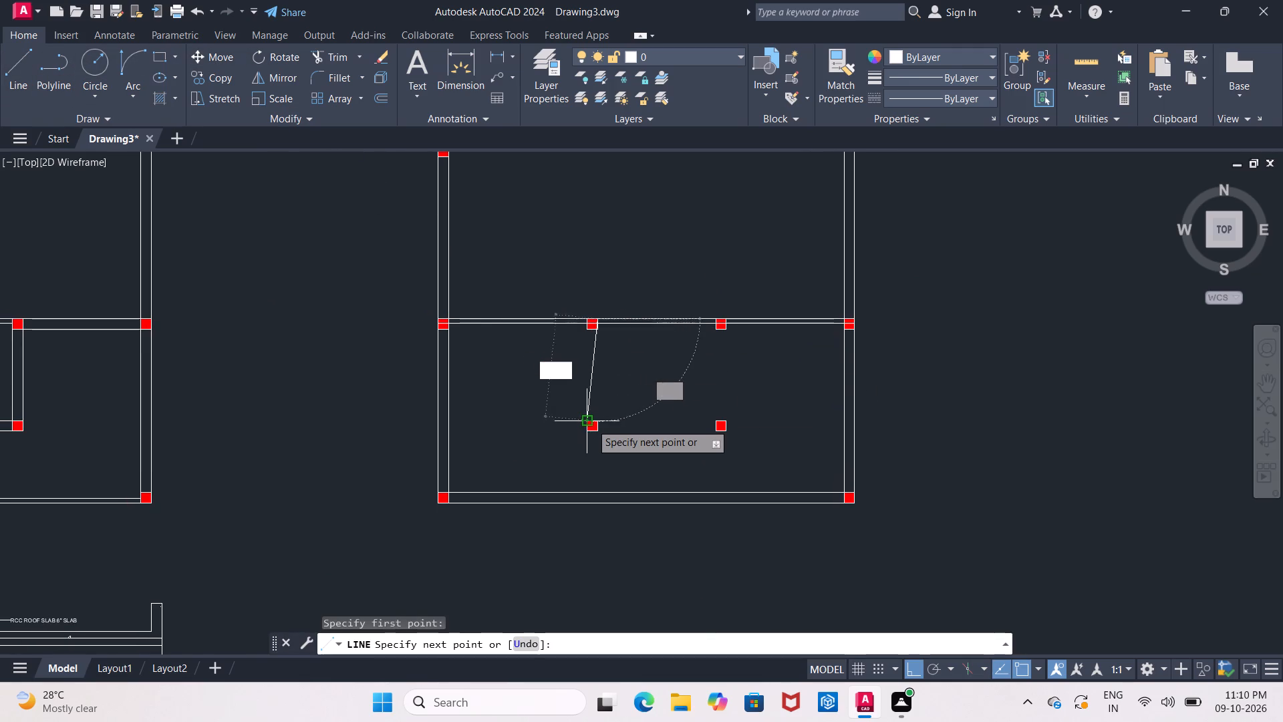
scroll(591, 425, down, 1)
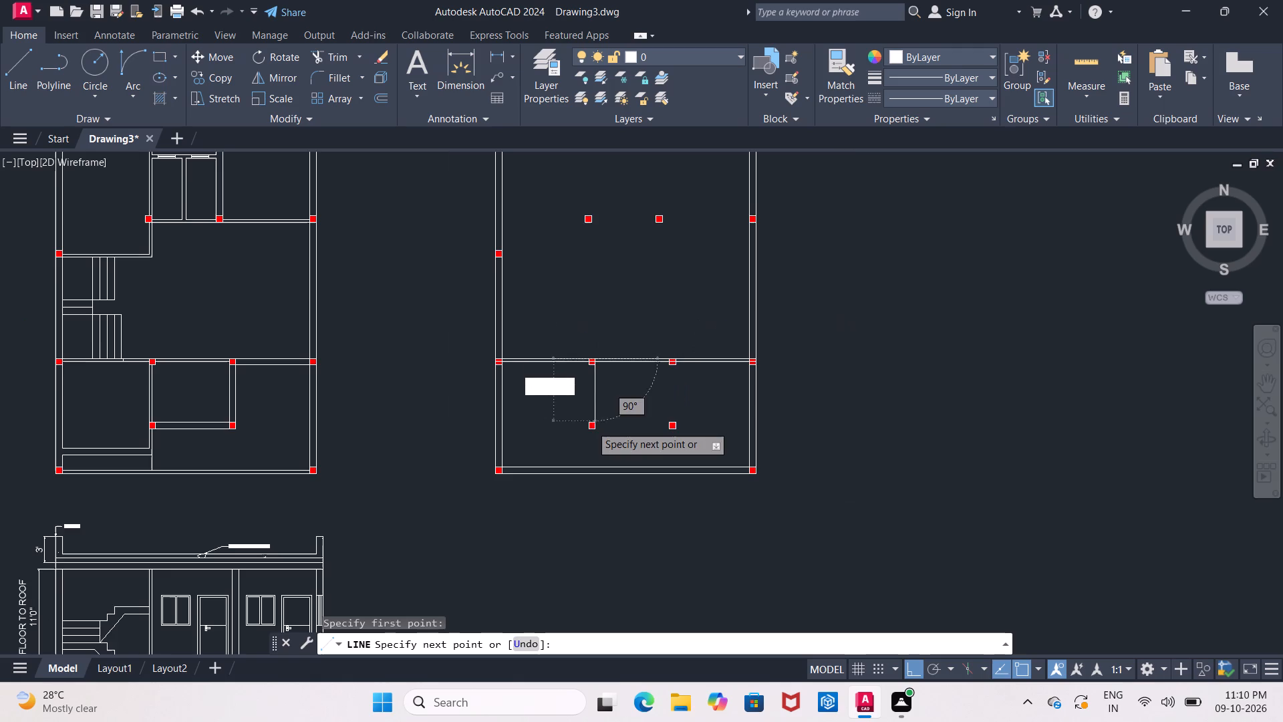
scroll(593, 430, up, 1)
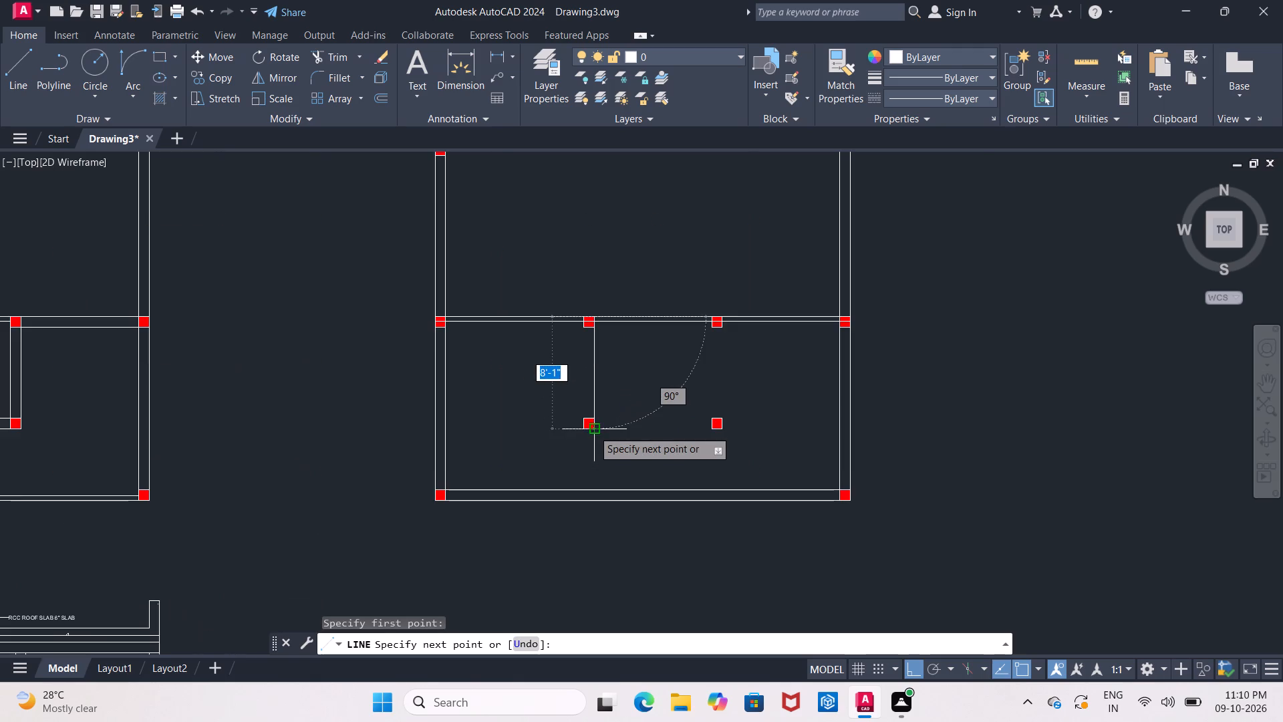
scroll(595, 436, up, 2)
scroll(595, 499, down, 1)
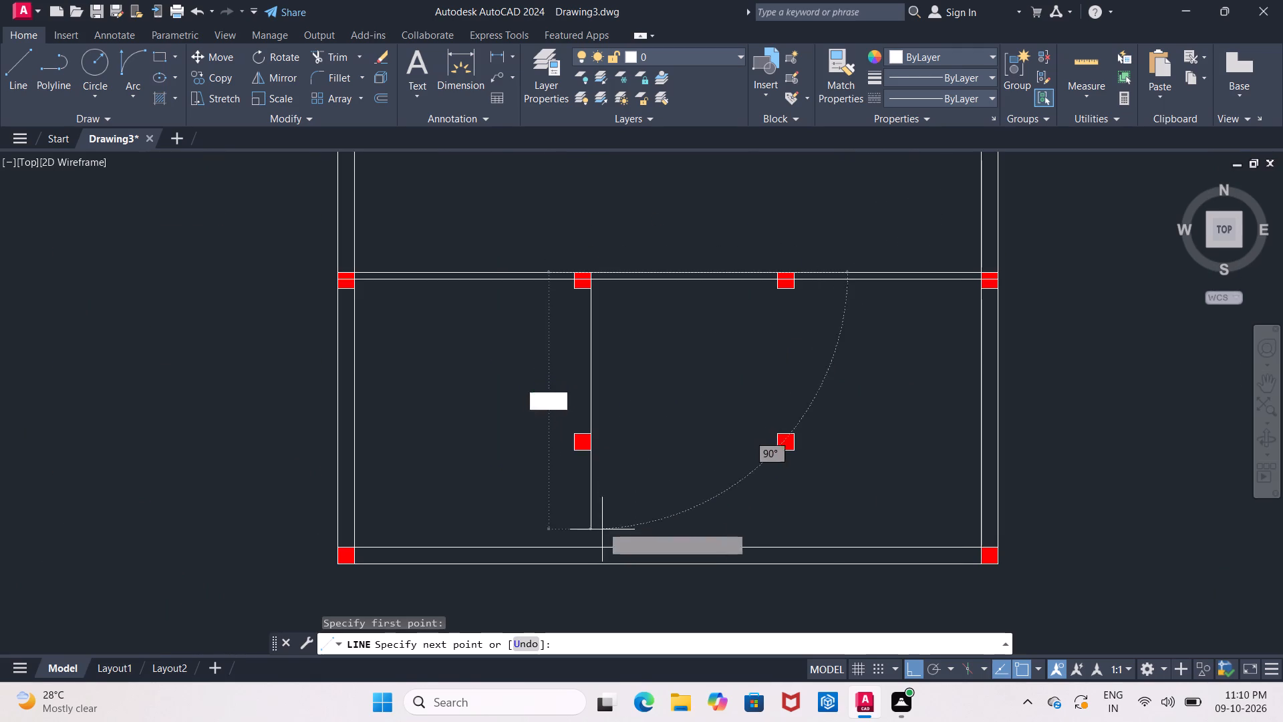
click(599, 586)
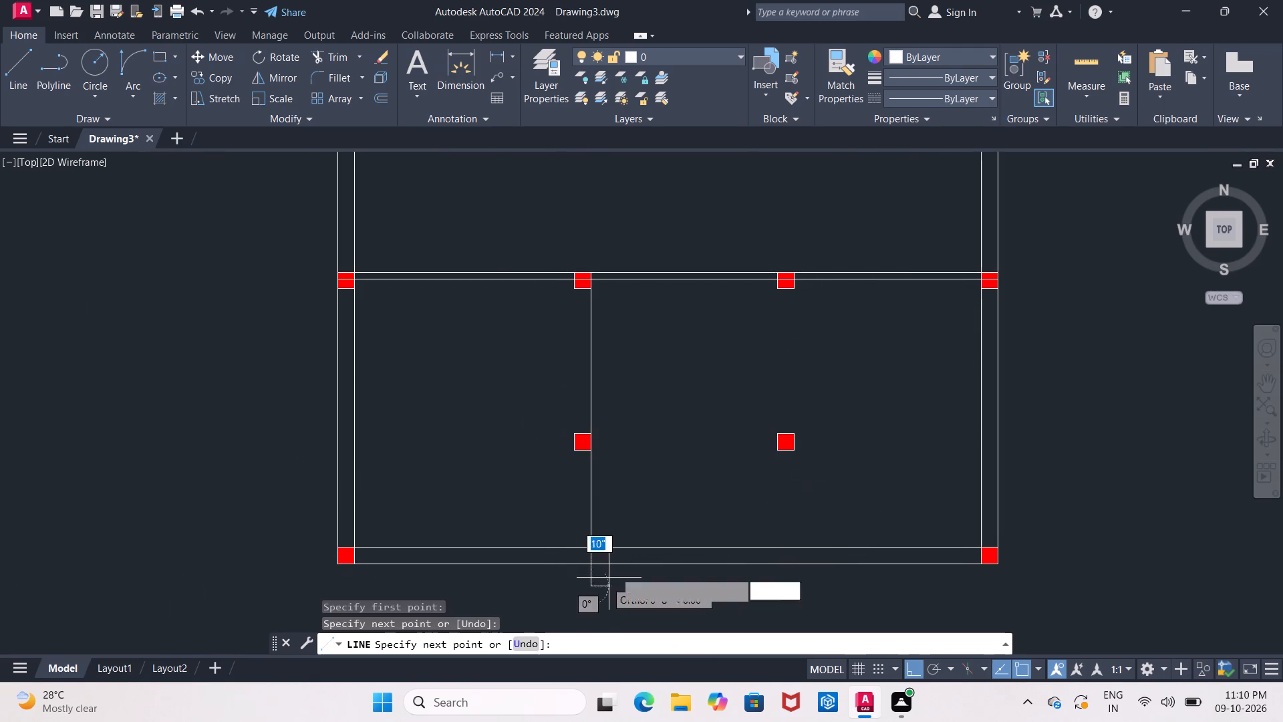
Offset the vertical line through the left interior columns 9" to the left to form a double wall line.
key(Escape)
key(o)
key(Return)
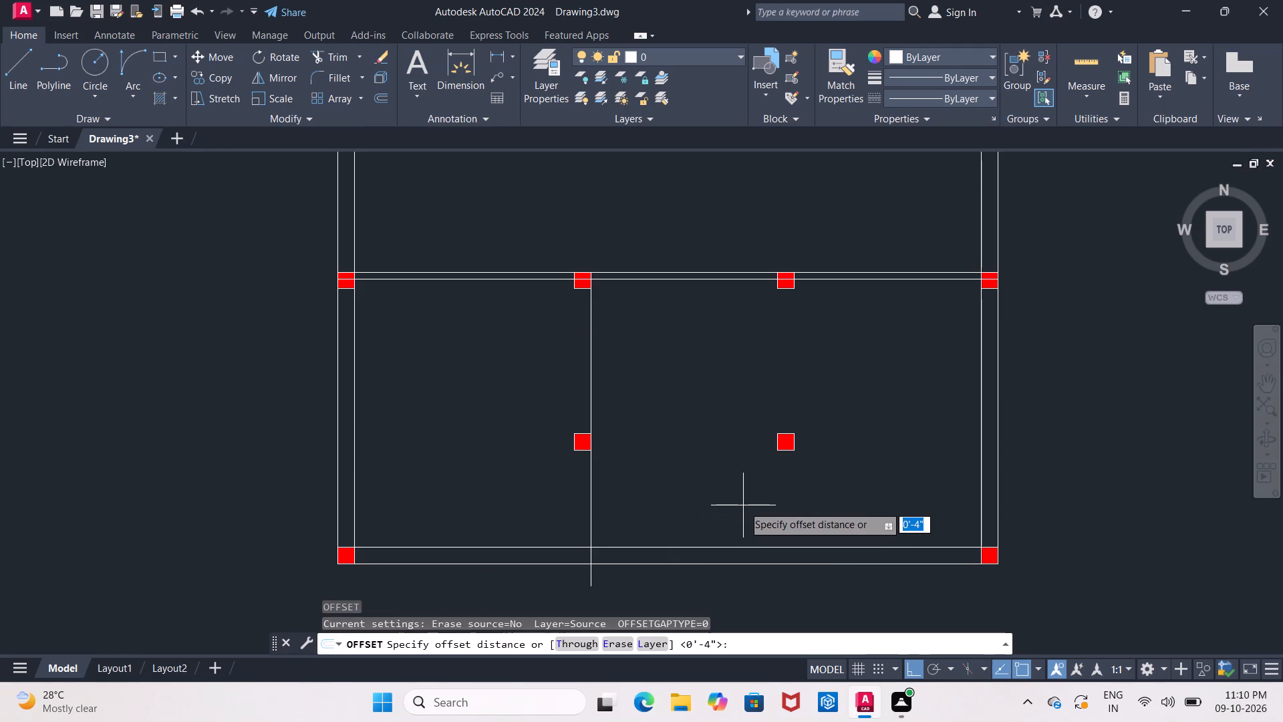
key(9)
key(shift+quotedbl)
key(Return)
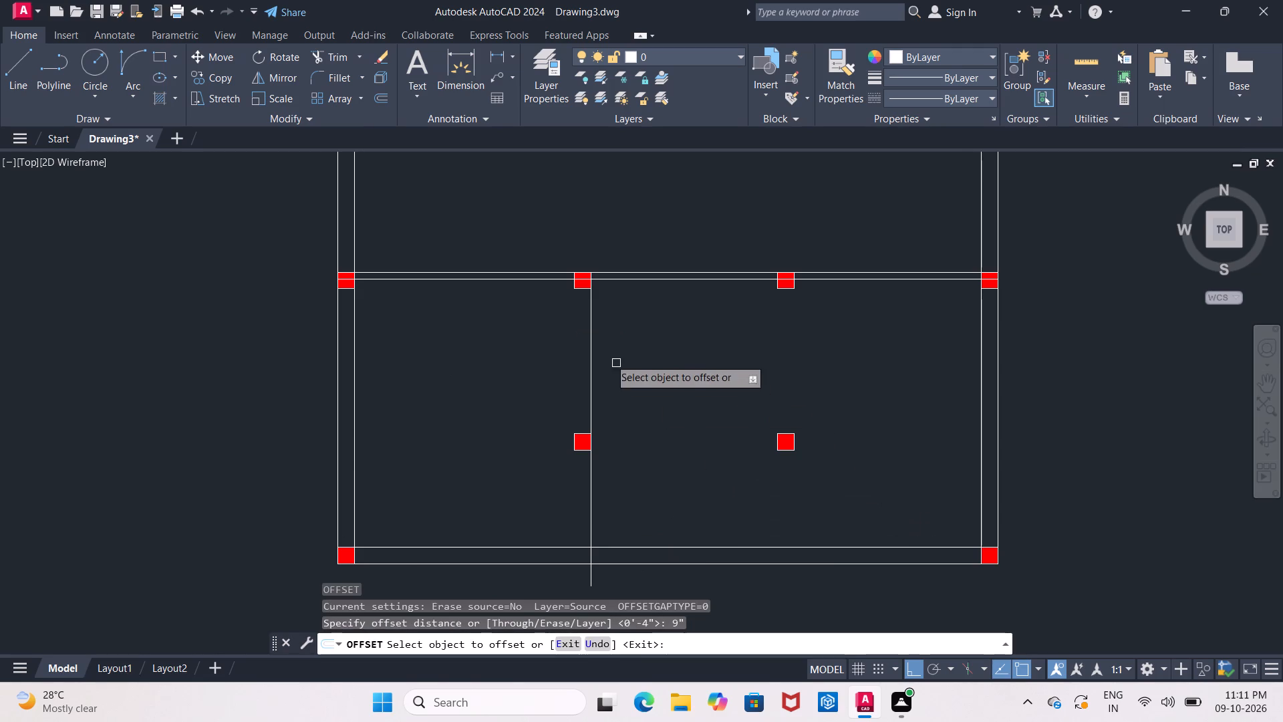
click(592, 366)
click(559, 368)
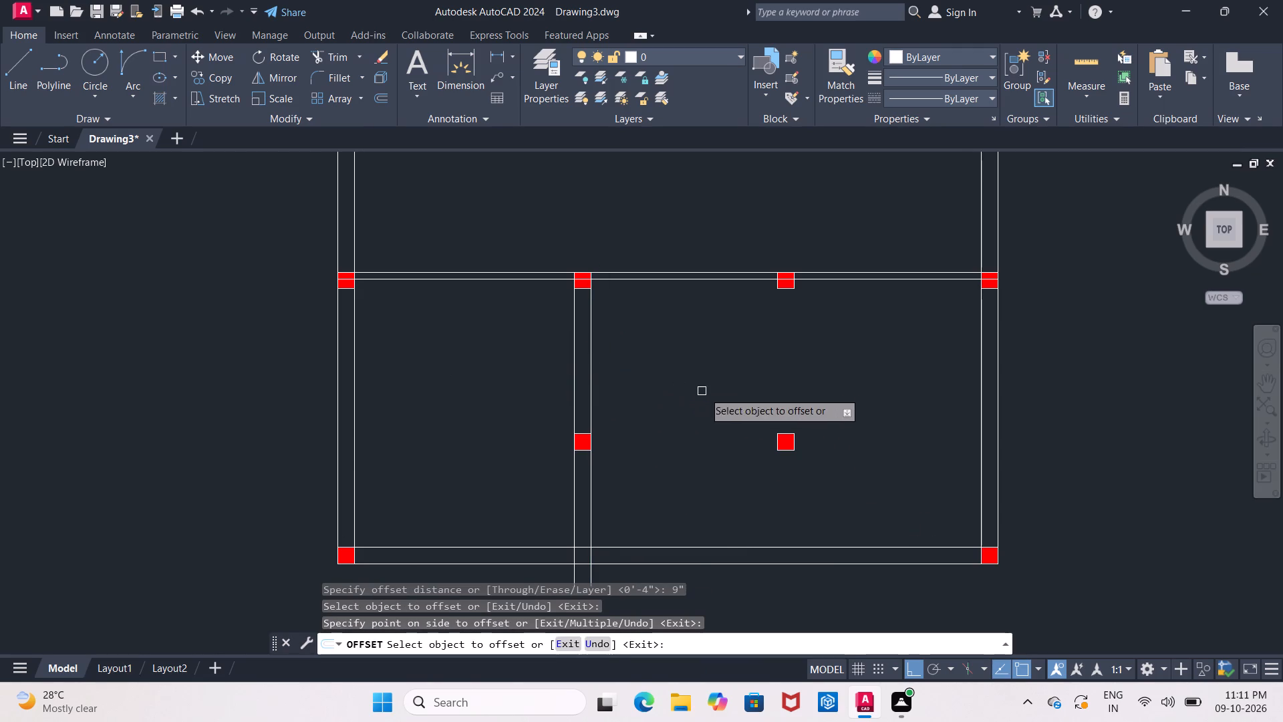
middle_drag(706, 392, 601, 354)
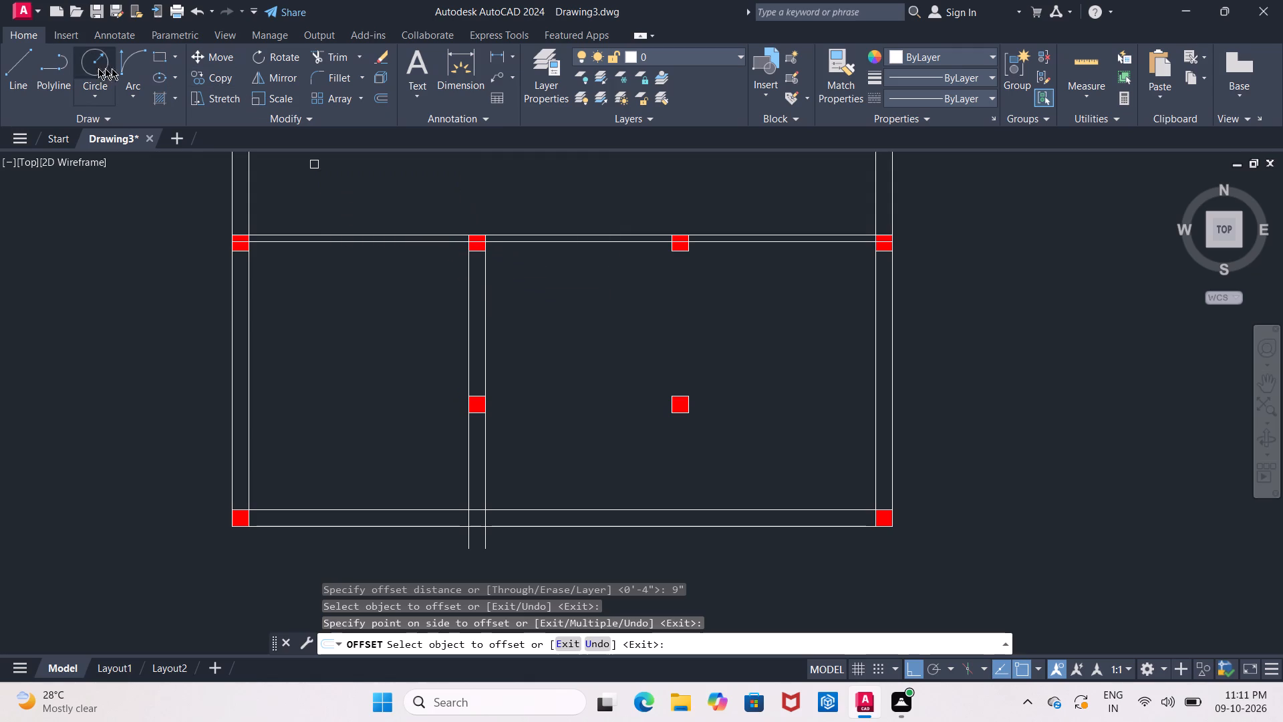
key(Escape)
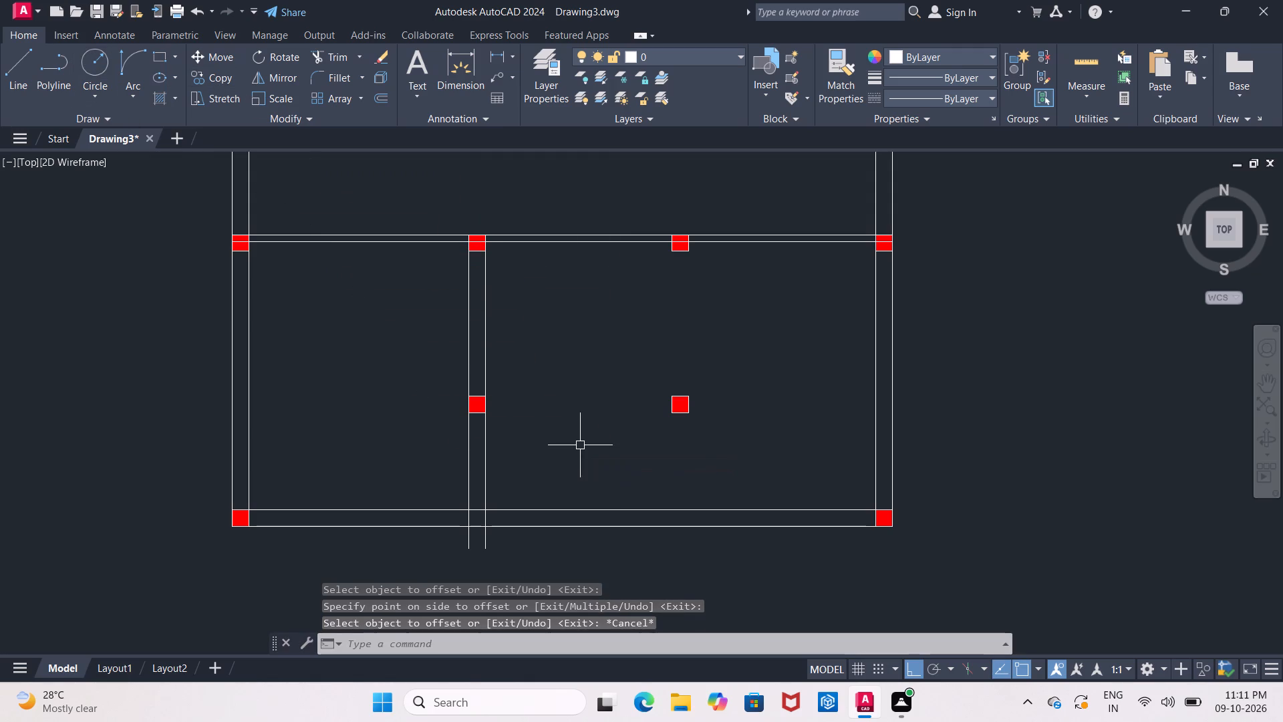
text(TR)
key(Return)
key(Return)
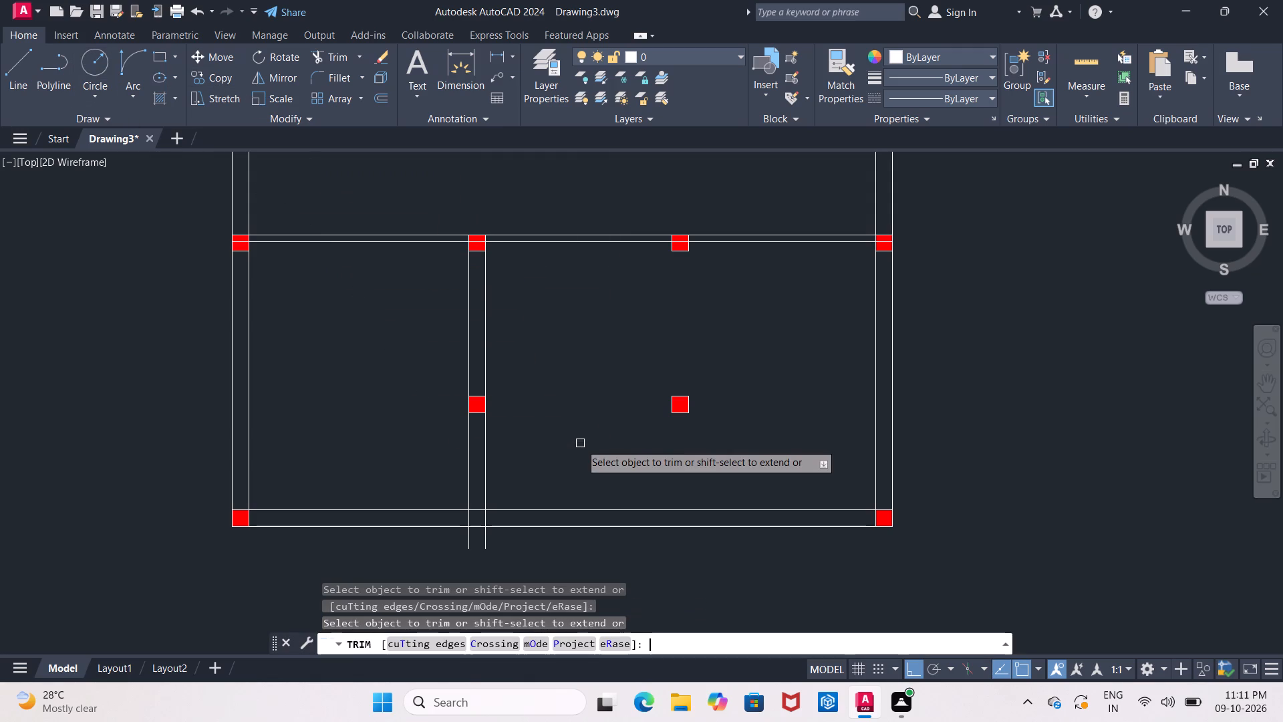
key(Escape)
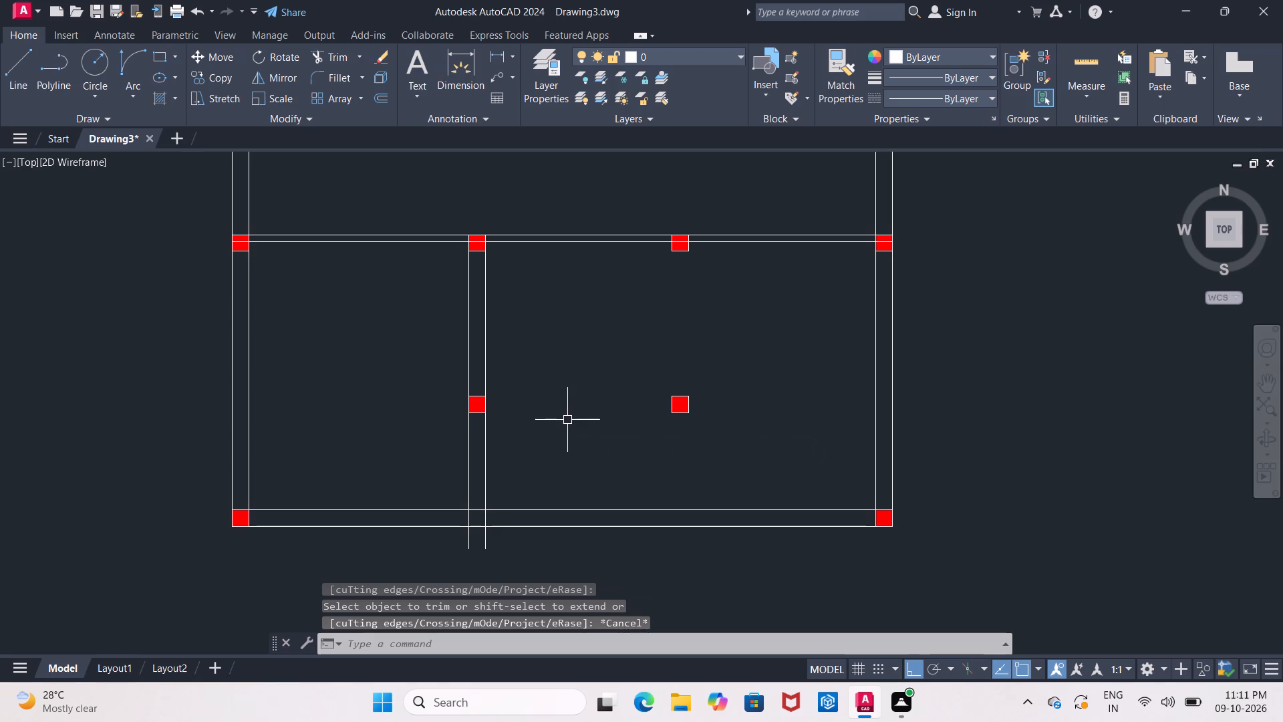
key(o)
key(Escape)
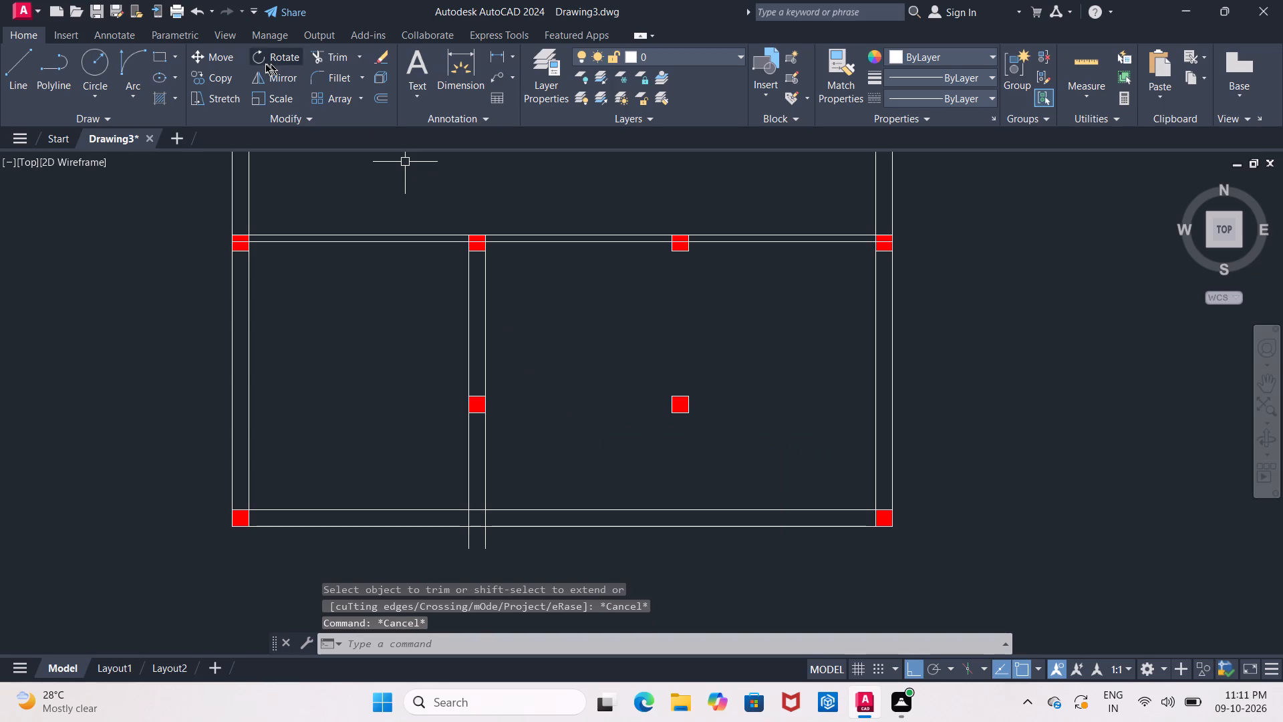
Draw a vertical line about 14' long from the upper-right interior column's top left corner down past the bottom outline.
click(20, 79)
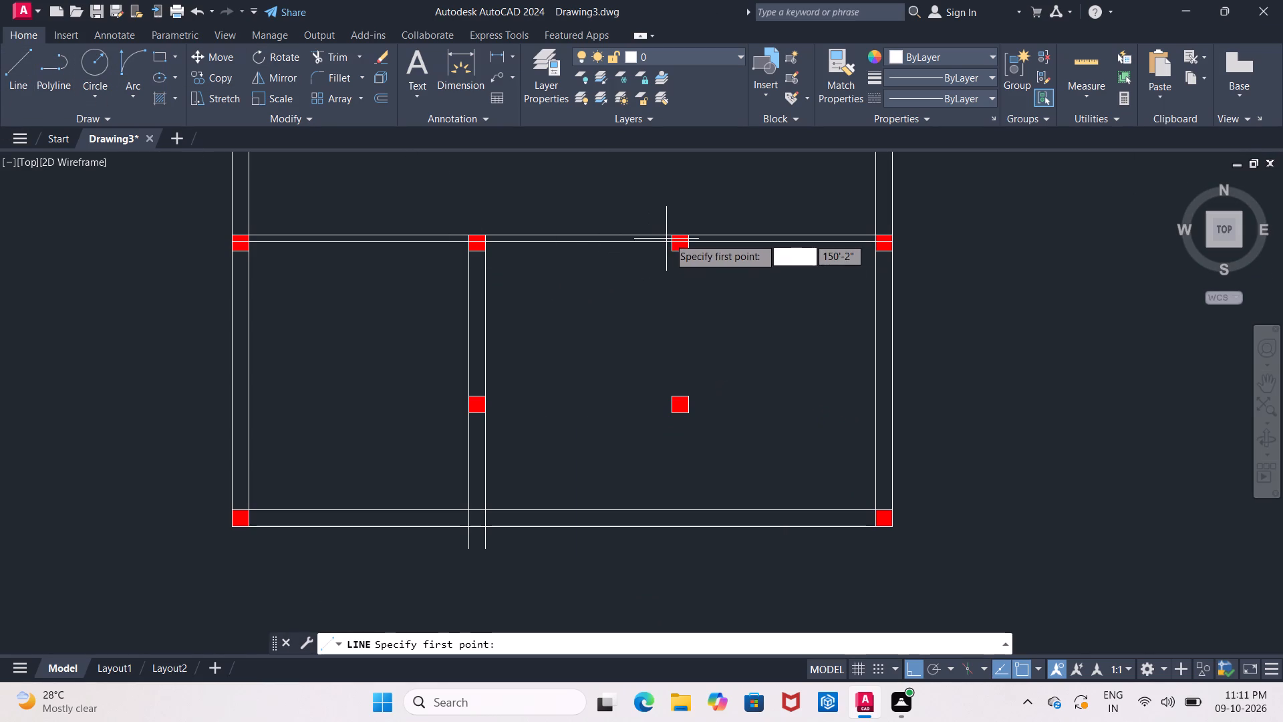
click(669, 237)
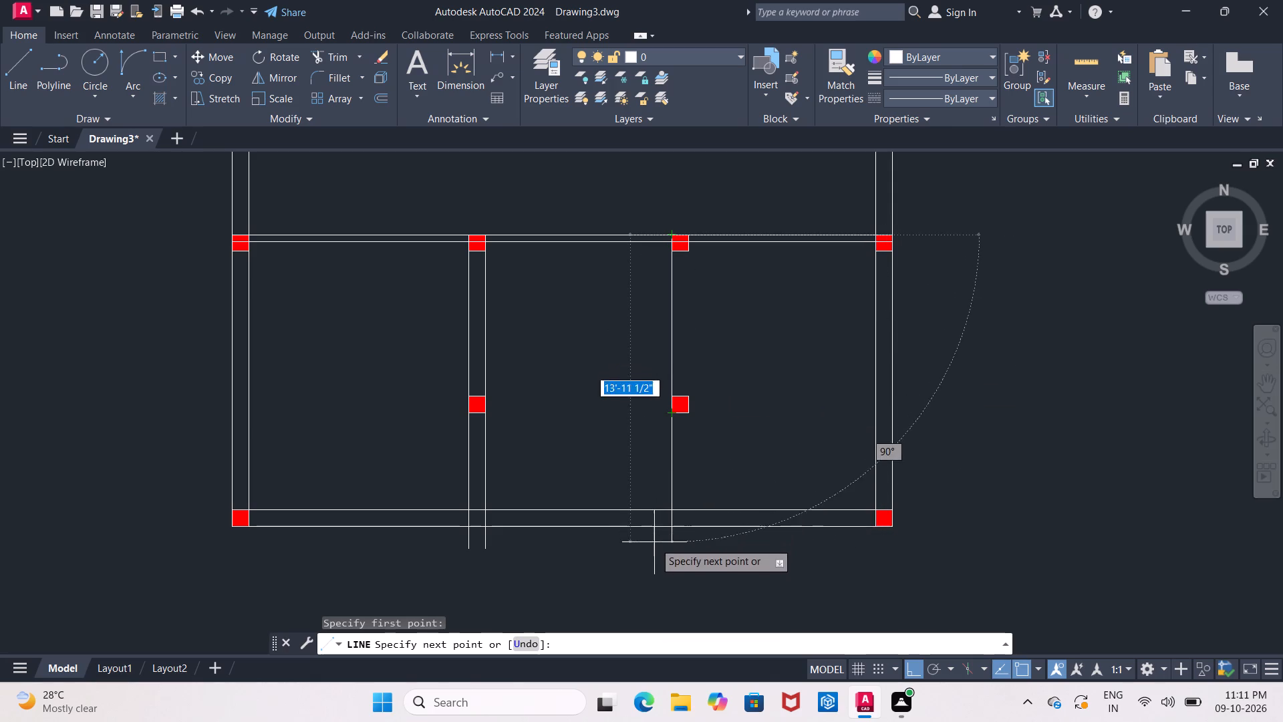
click(649, 550)
key(Escape)
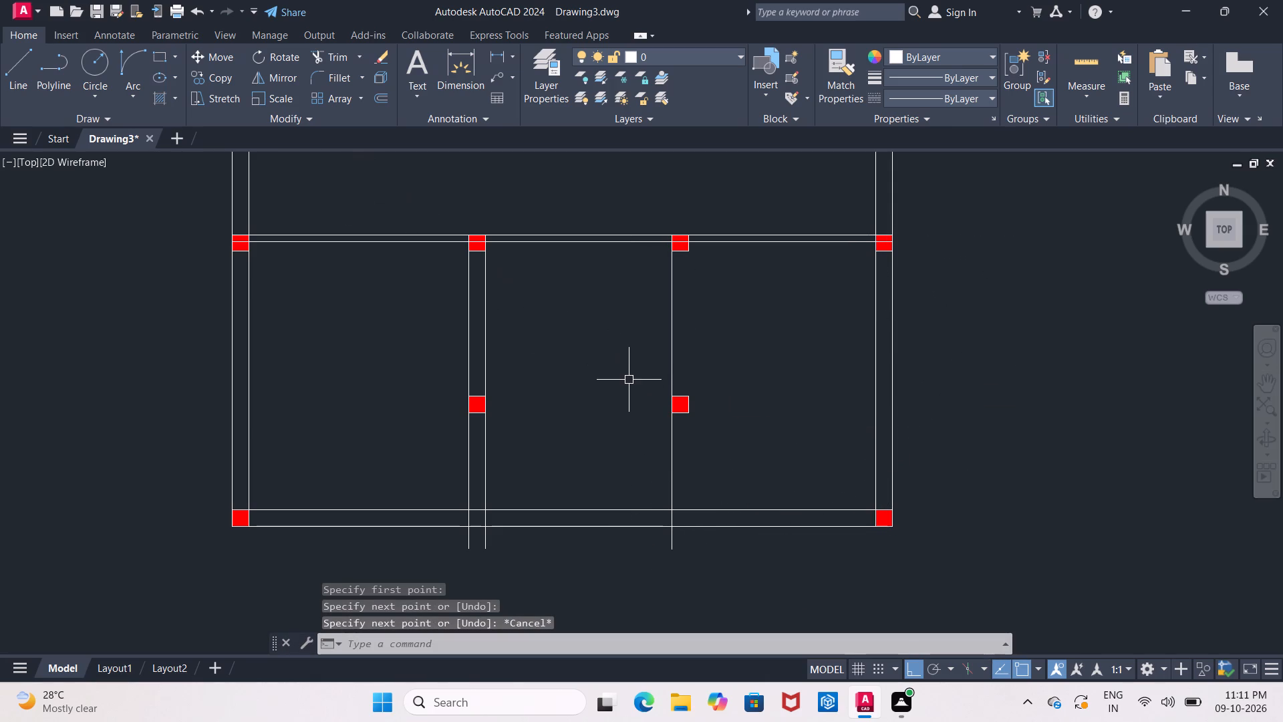
Offset the vertical line through the right interior columns 9" to the right to form a double wall line.
key(o)
key(Return)
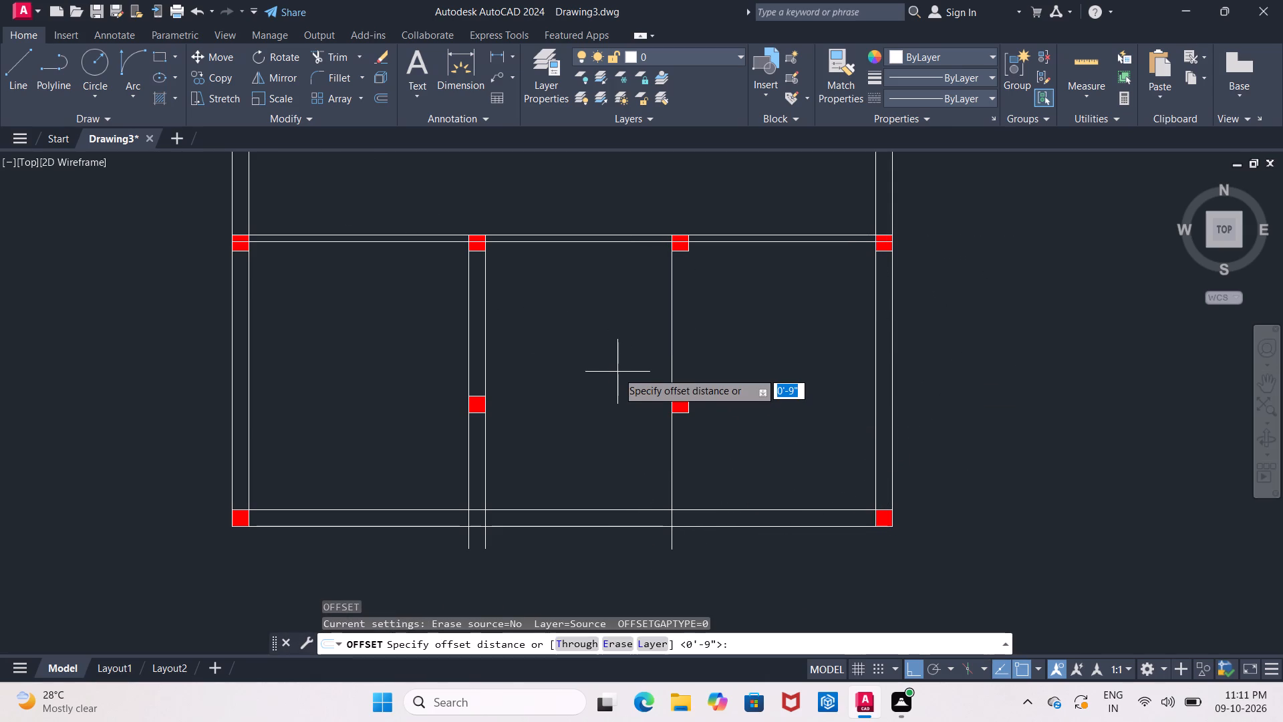
key(9)
key(shift+quotedbl)
key(Return)
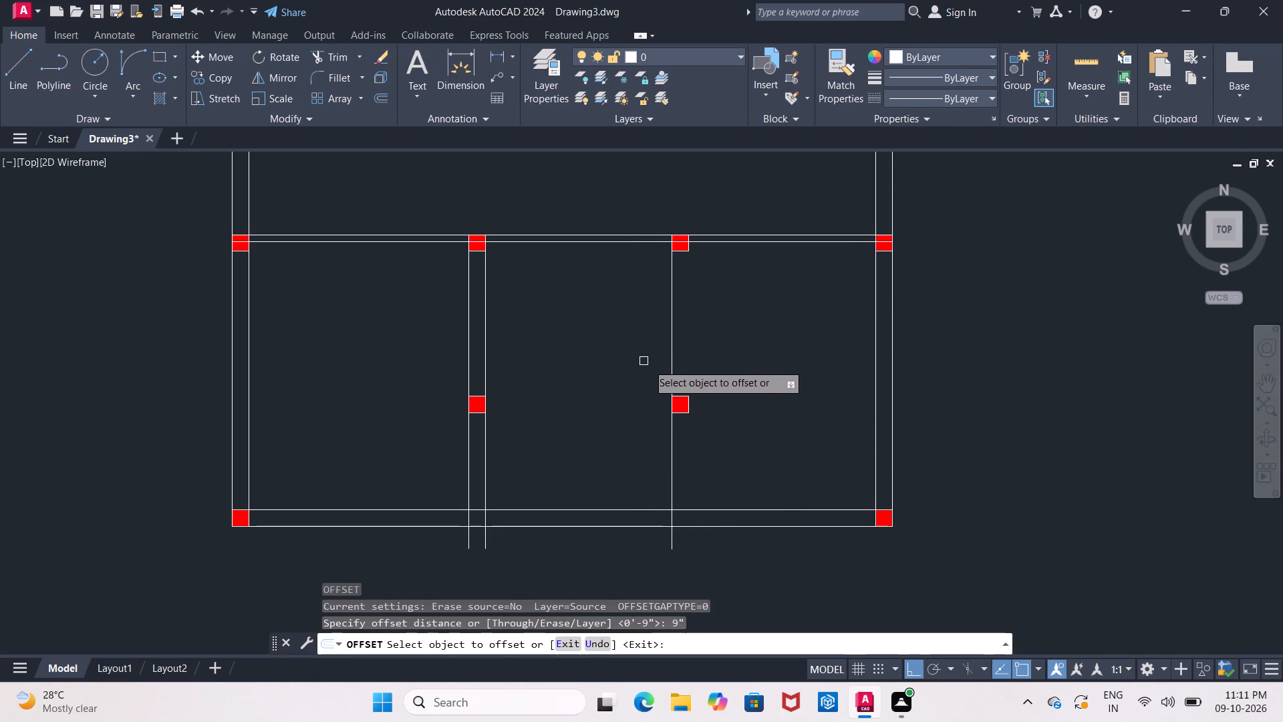
click(668, 372)
click(703, 372)
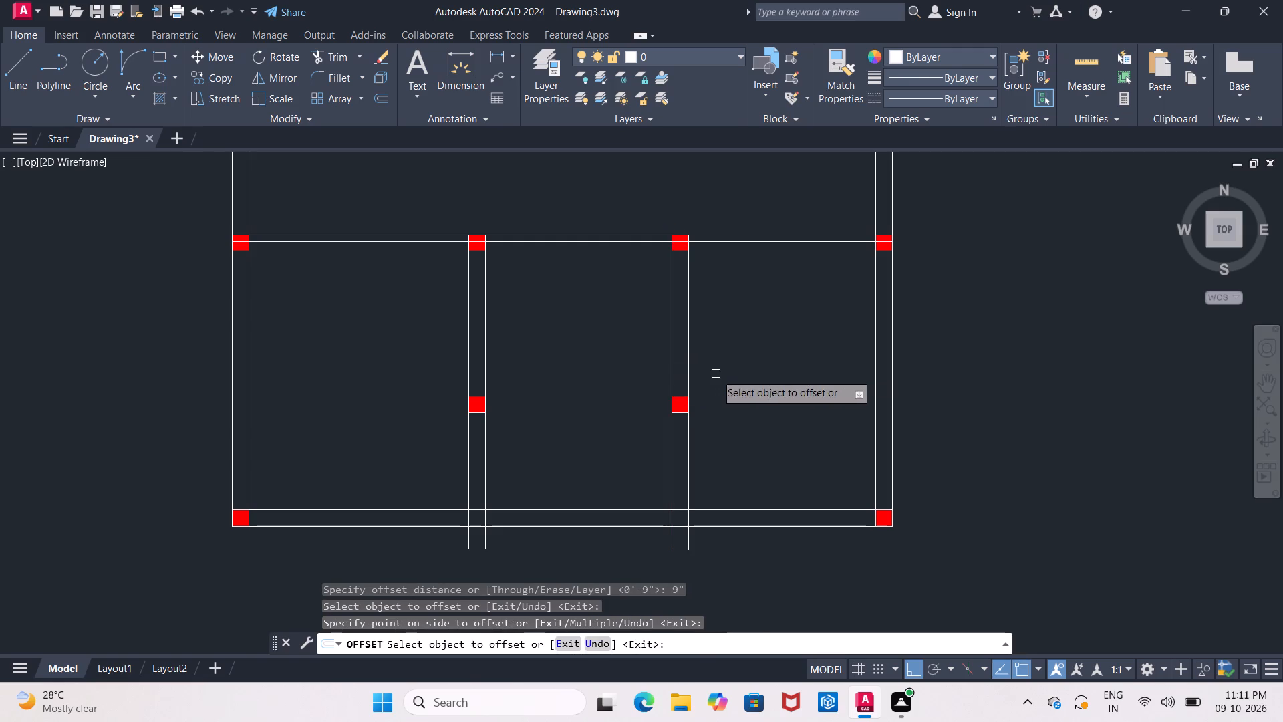
middle_drag(716, 374, 717, 380)
middle_click(739, 356)
scroll(739, 356, down, 1)
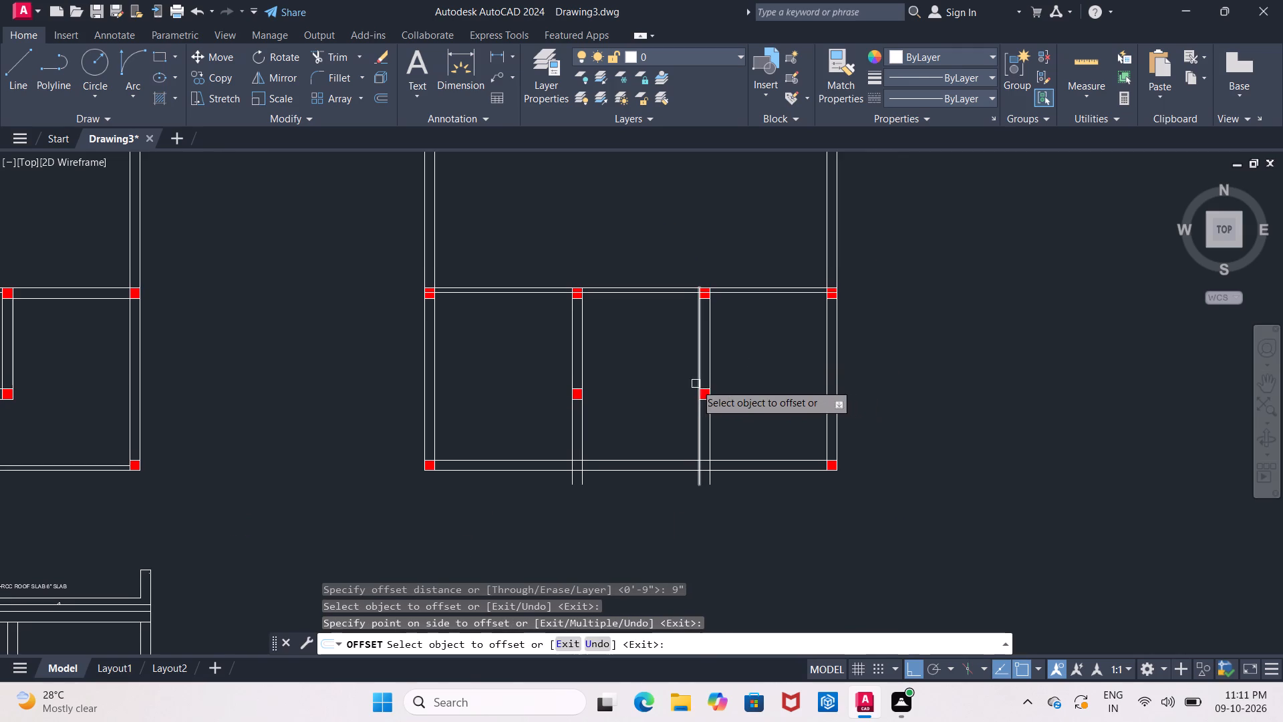
key(Escape)
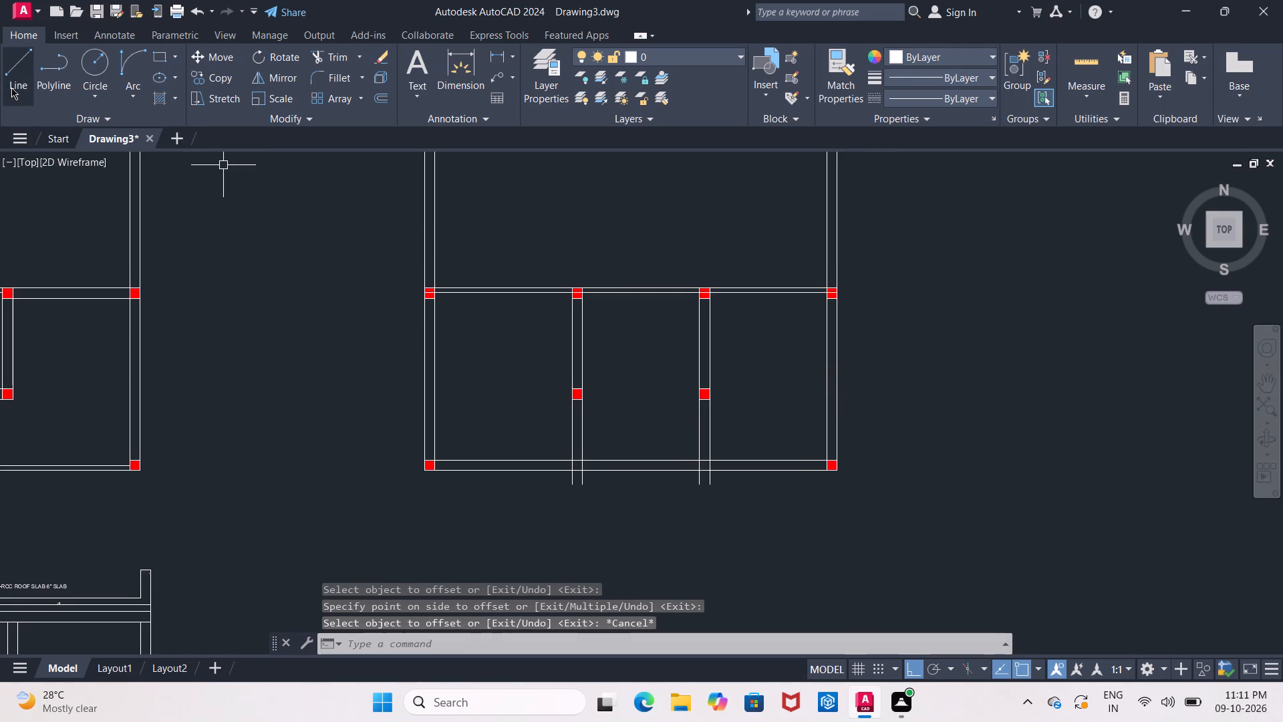
Draw a horizontal line from the lower-left interior column's top left corner to the lower-right interior column's top right corner.
click(11, 88)
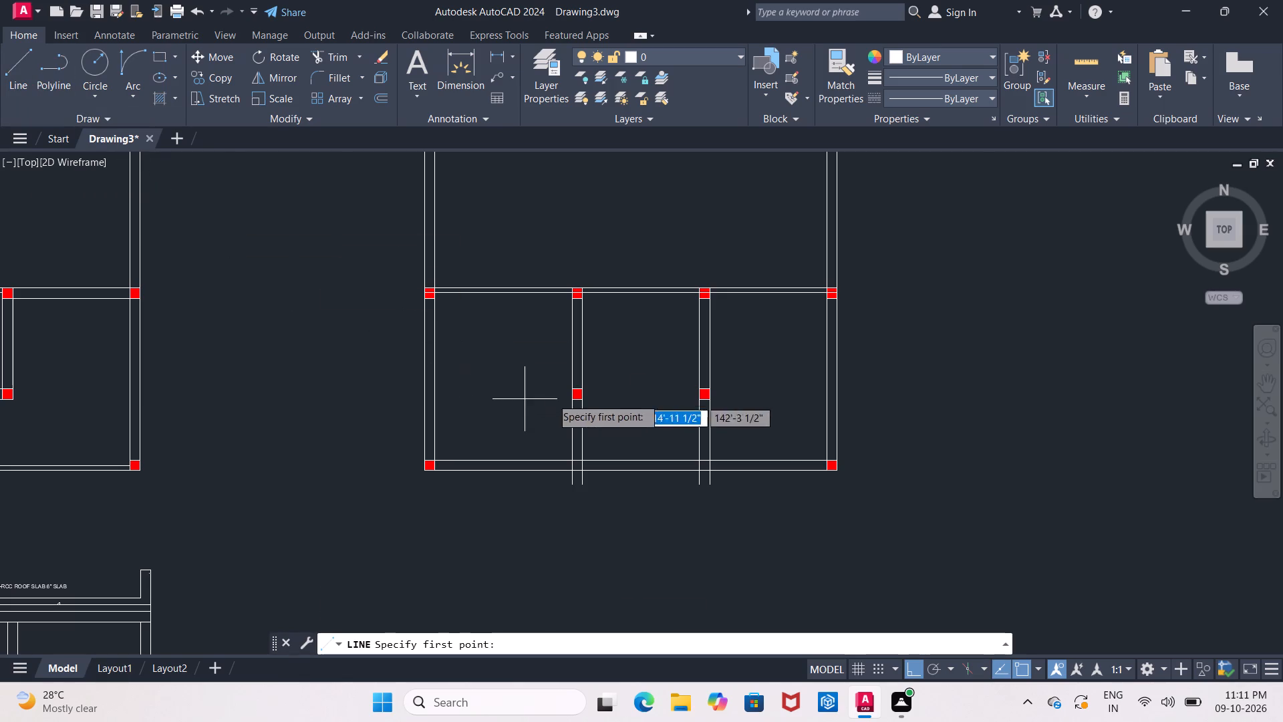
scroll(561, 394, up, 2)
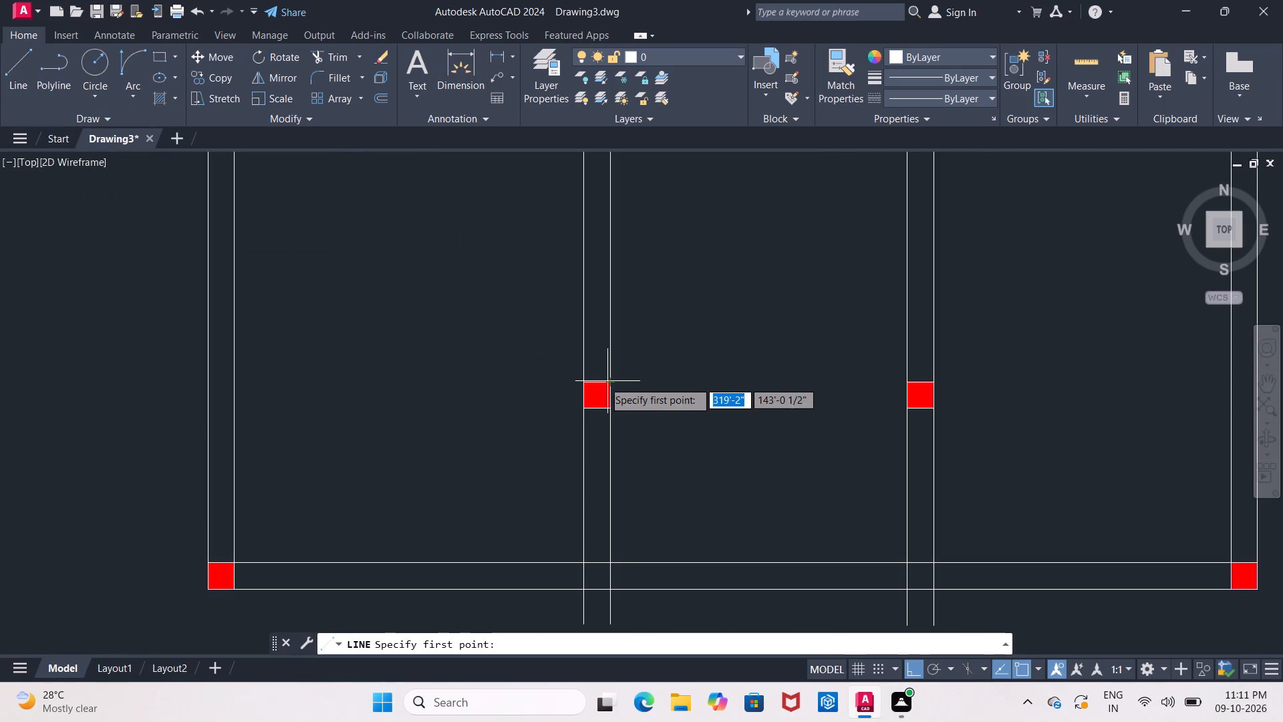
click(581, 380)
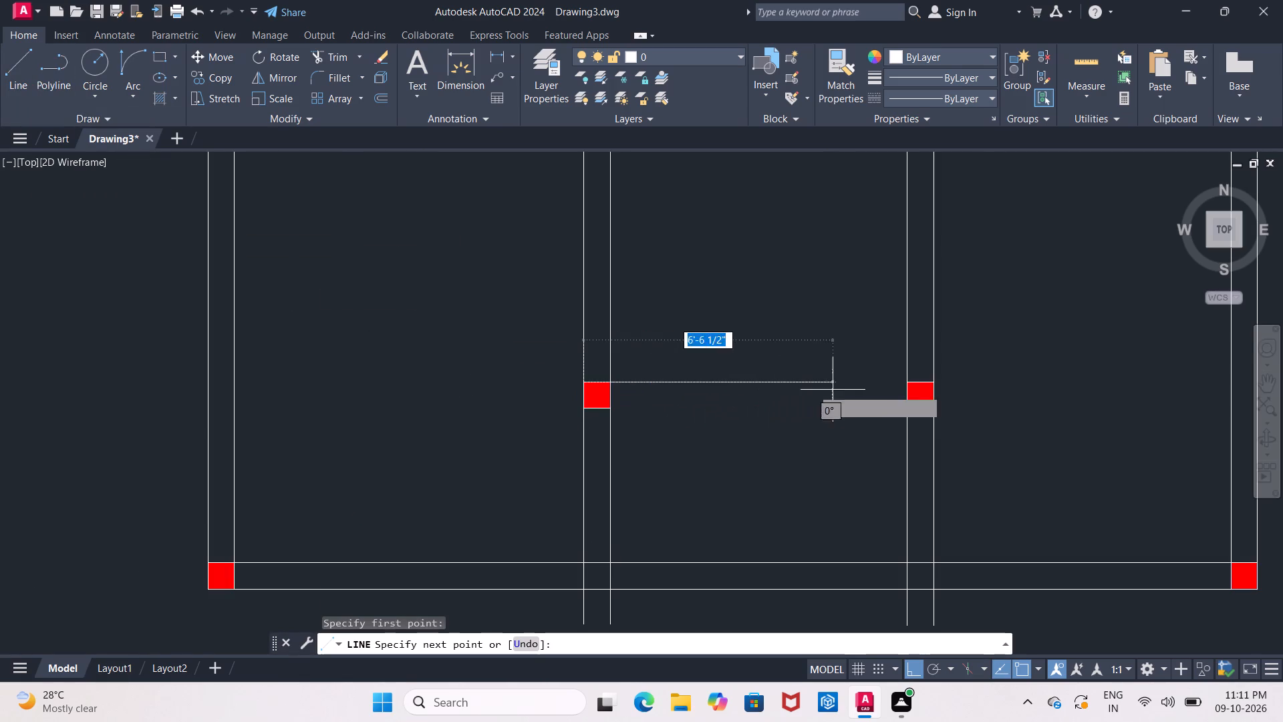
click(939, 388)
key(Escape)
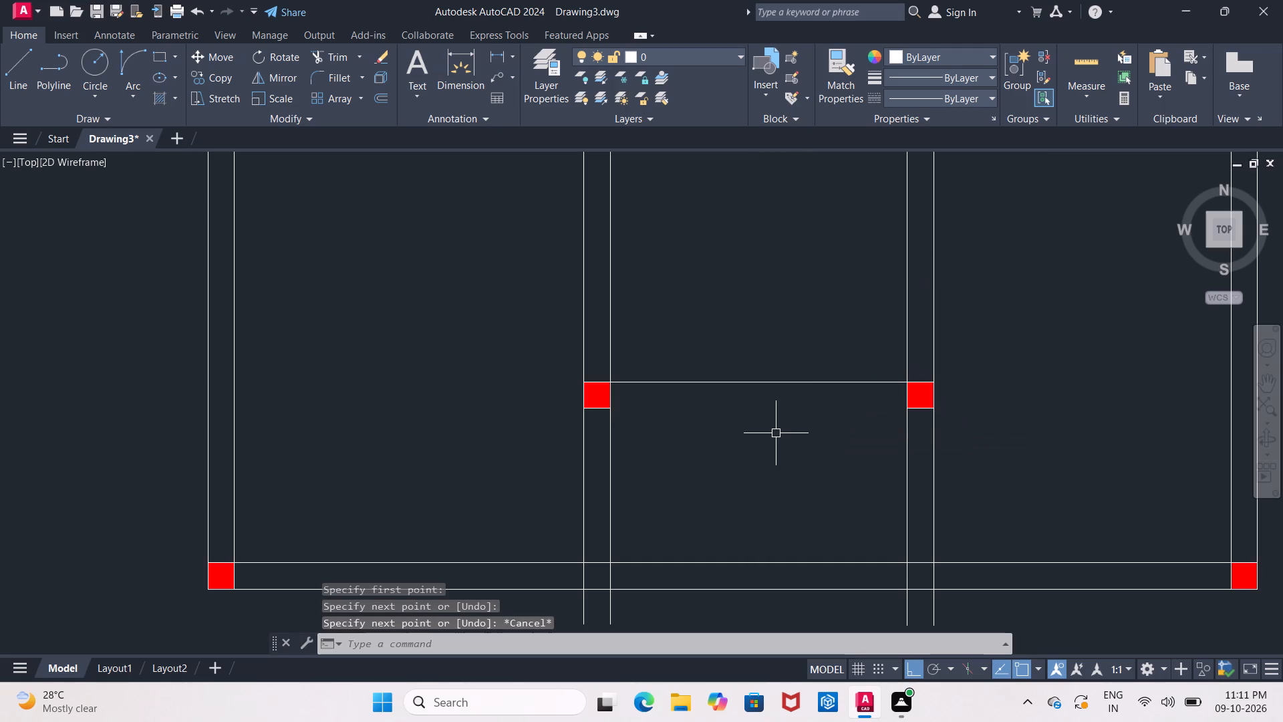
Offset the horizontal line between the two lower interior columns 9" downward.
key(o)
key(Return)
key(9)
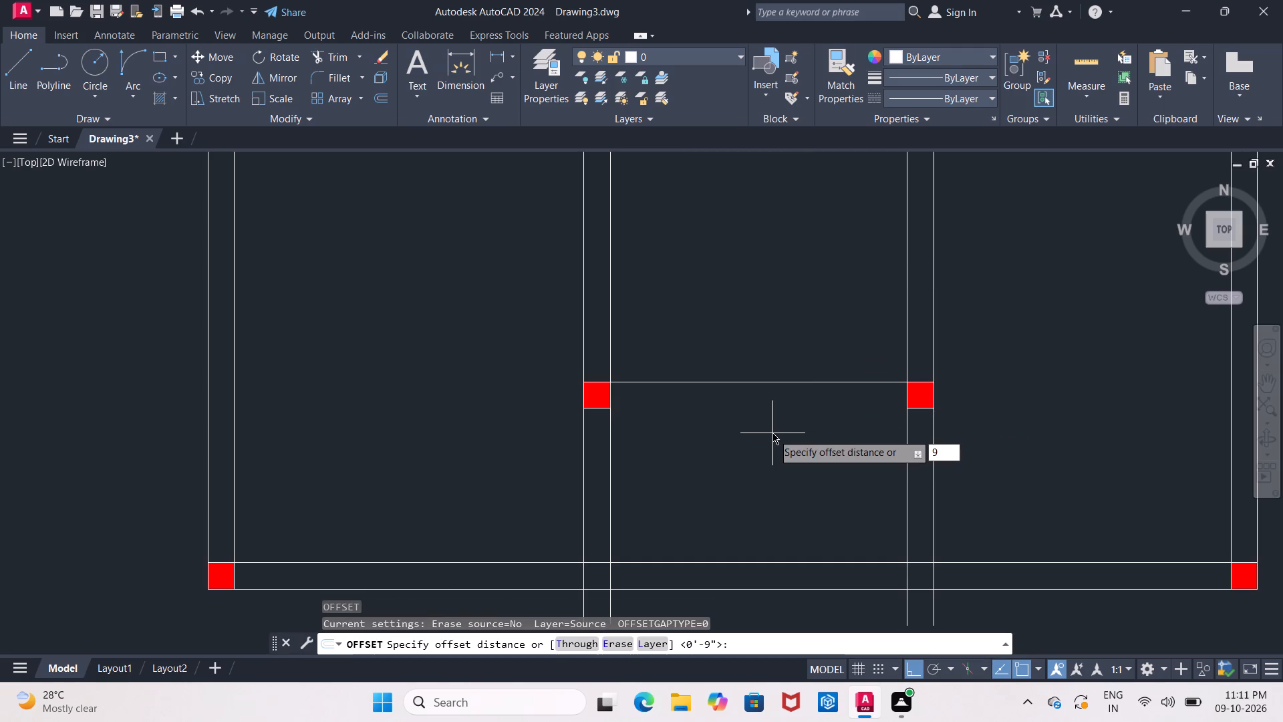
key(shift+quotedbl)
key(Return)
click(776, 384)
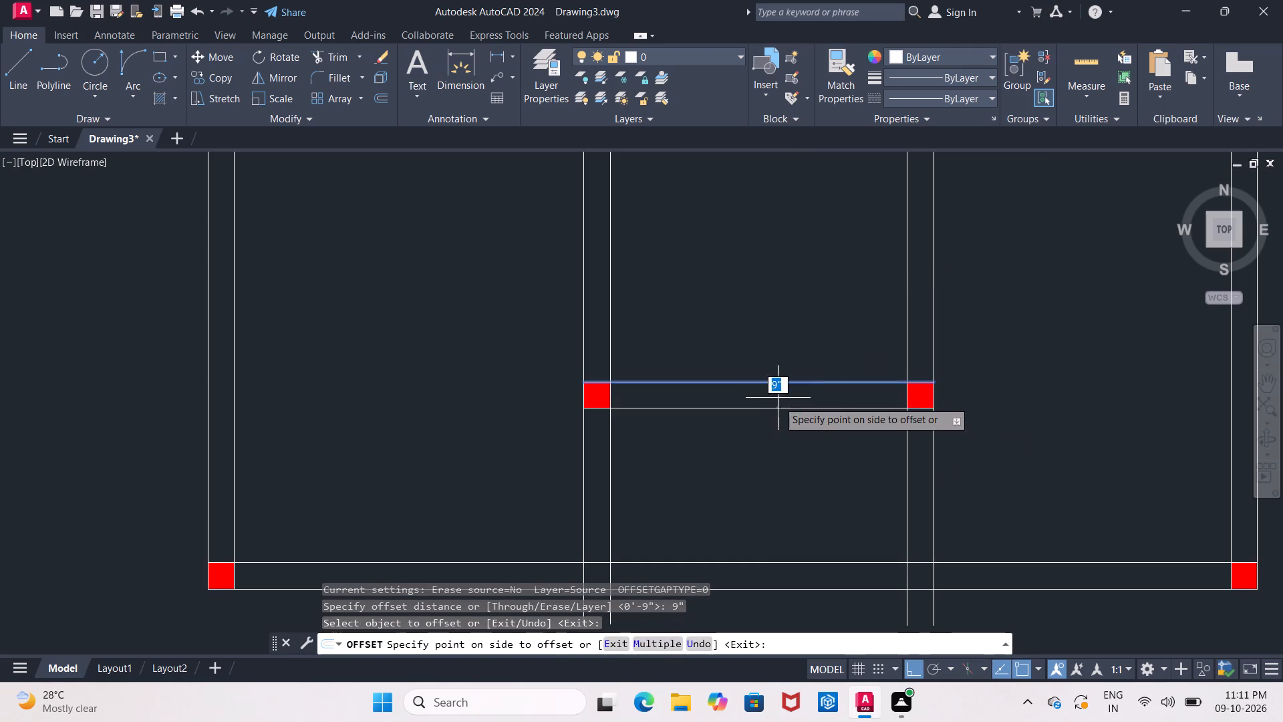
click(778, 402)
scroll(778, 403, down, 2)
middle_drag(770, 356, 720, 396)
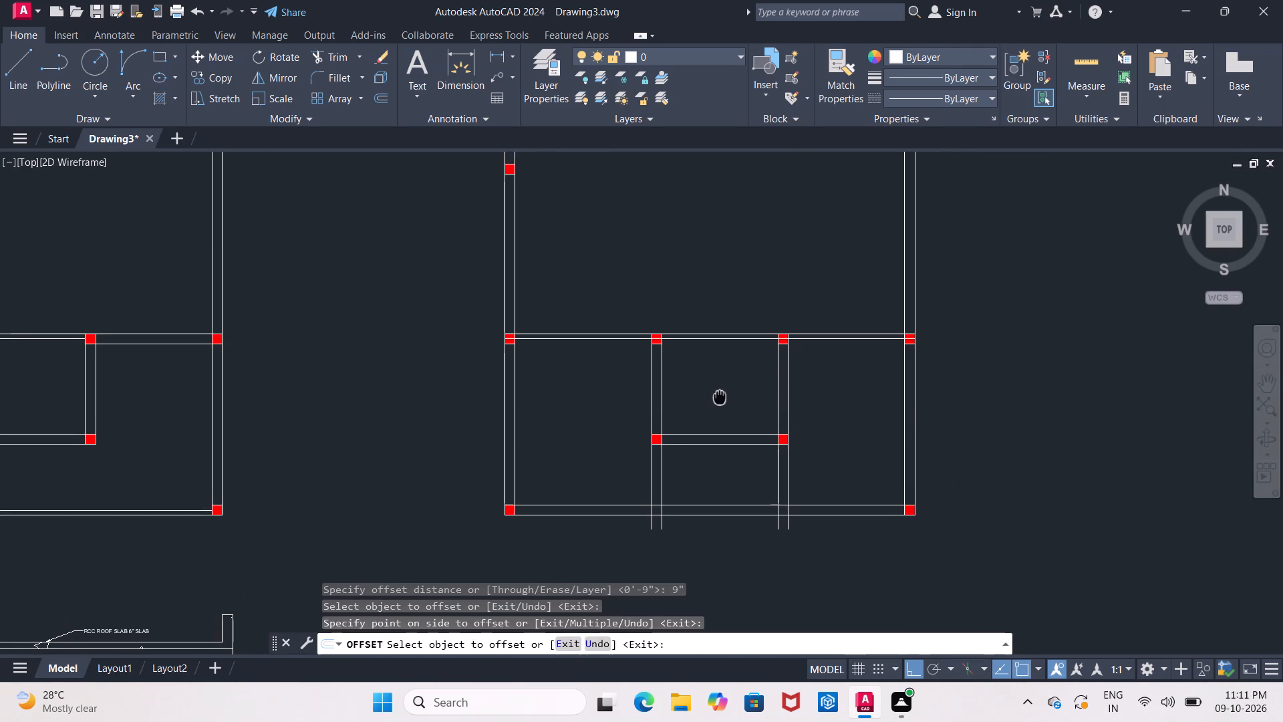
middle_drag(722, 396, 730, 384)
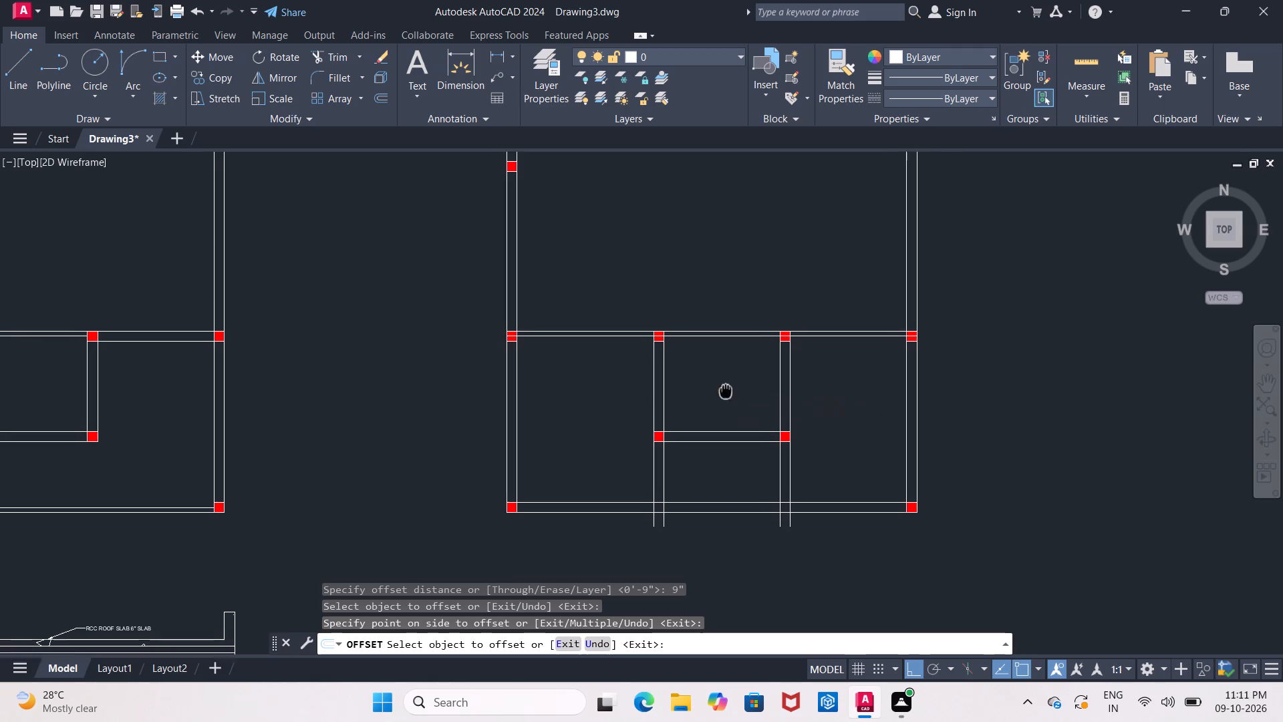
middle_drag(730, 384, 759, 320)
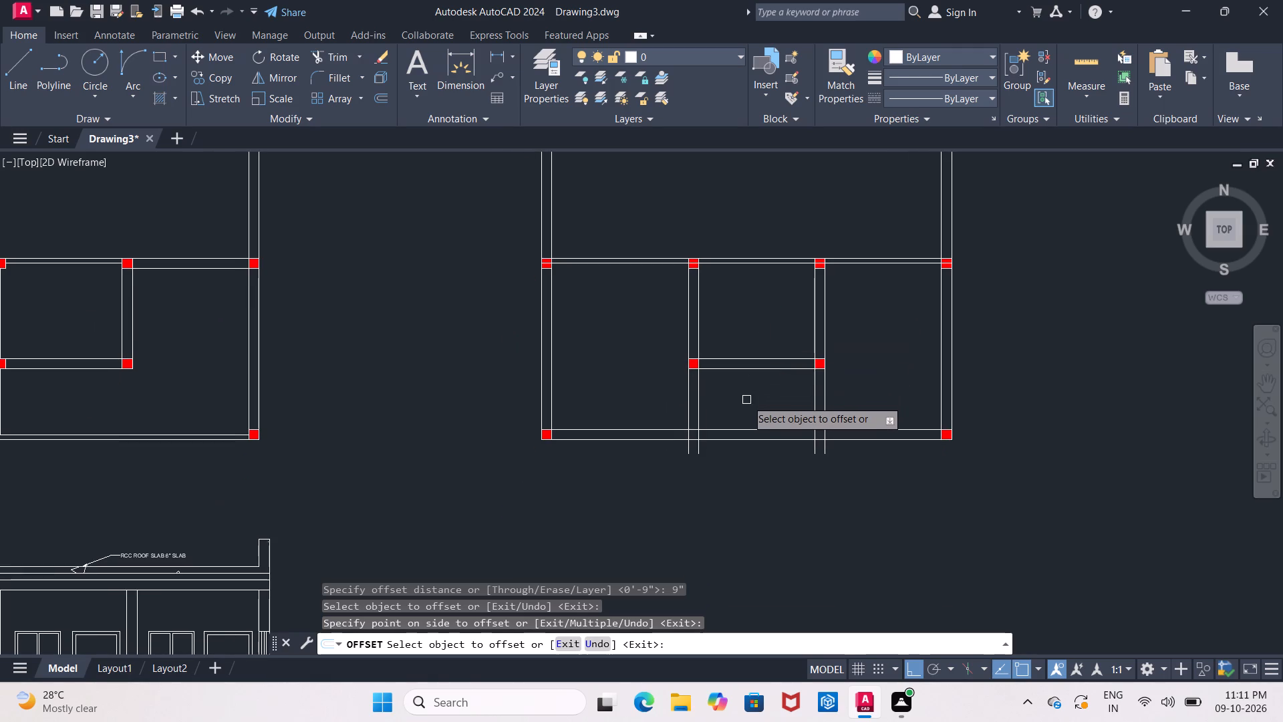
key(Escape)
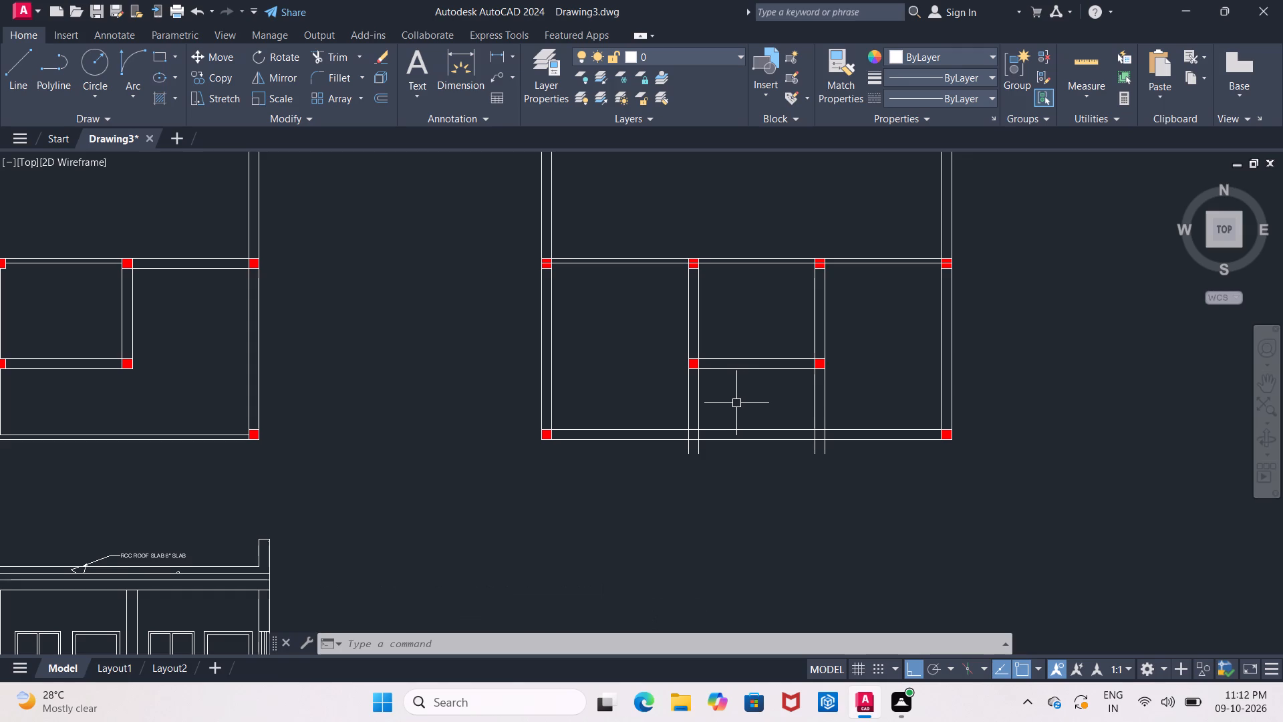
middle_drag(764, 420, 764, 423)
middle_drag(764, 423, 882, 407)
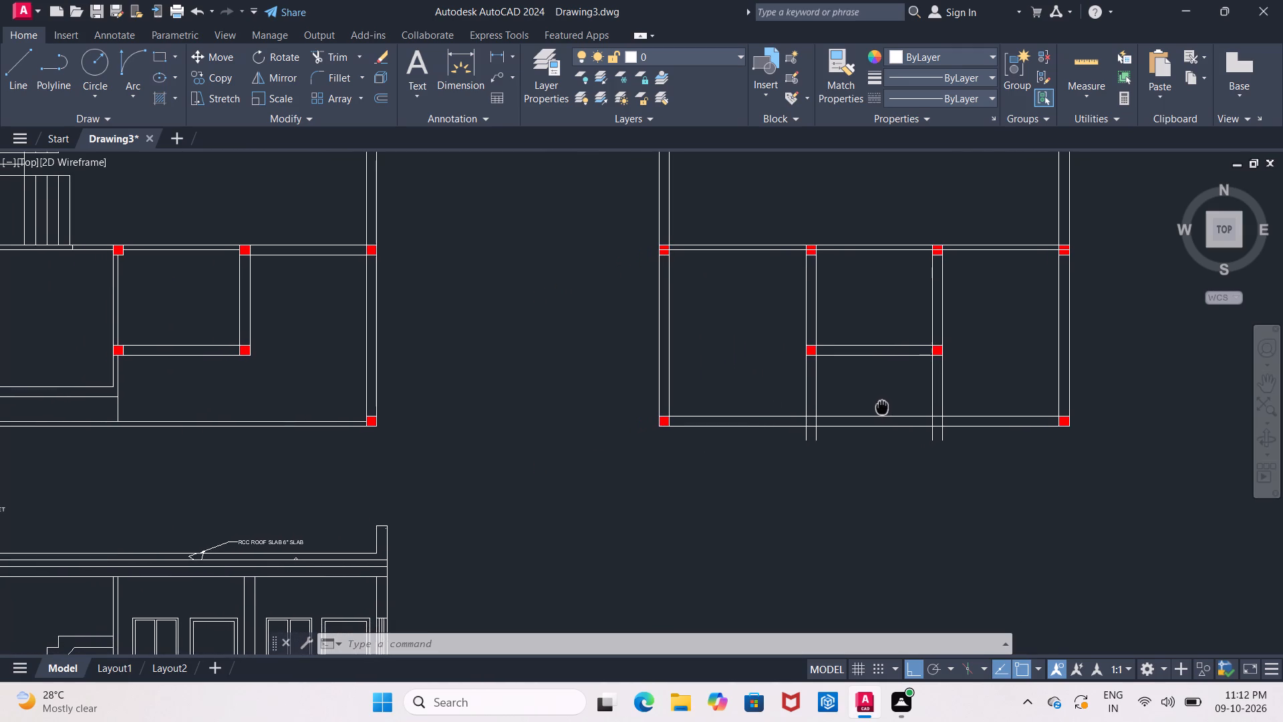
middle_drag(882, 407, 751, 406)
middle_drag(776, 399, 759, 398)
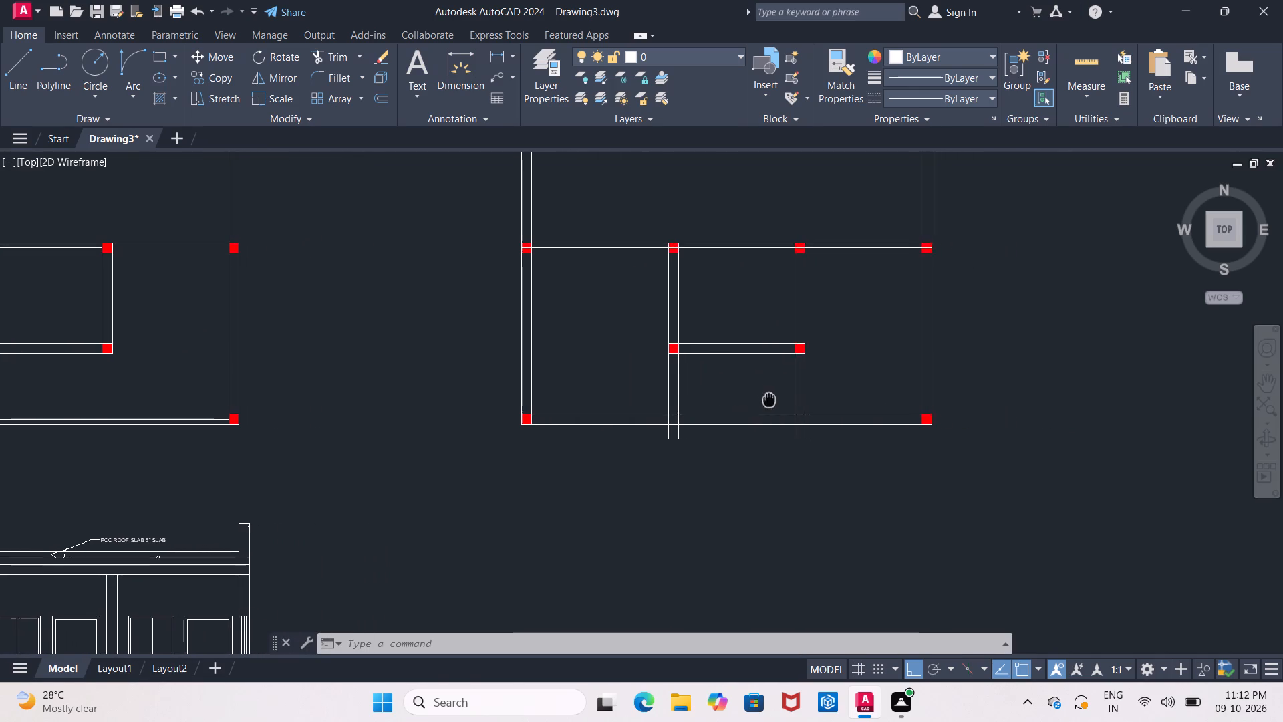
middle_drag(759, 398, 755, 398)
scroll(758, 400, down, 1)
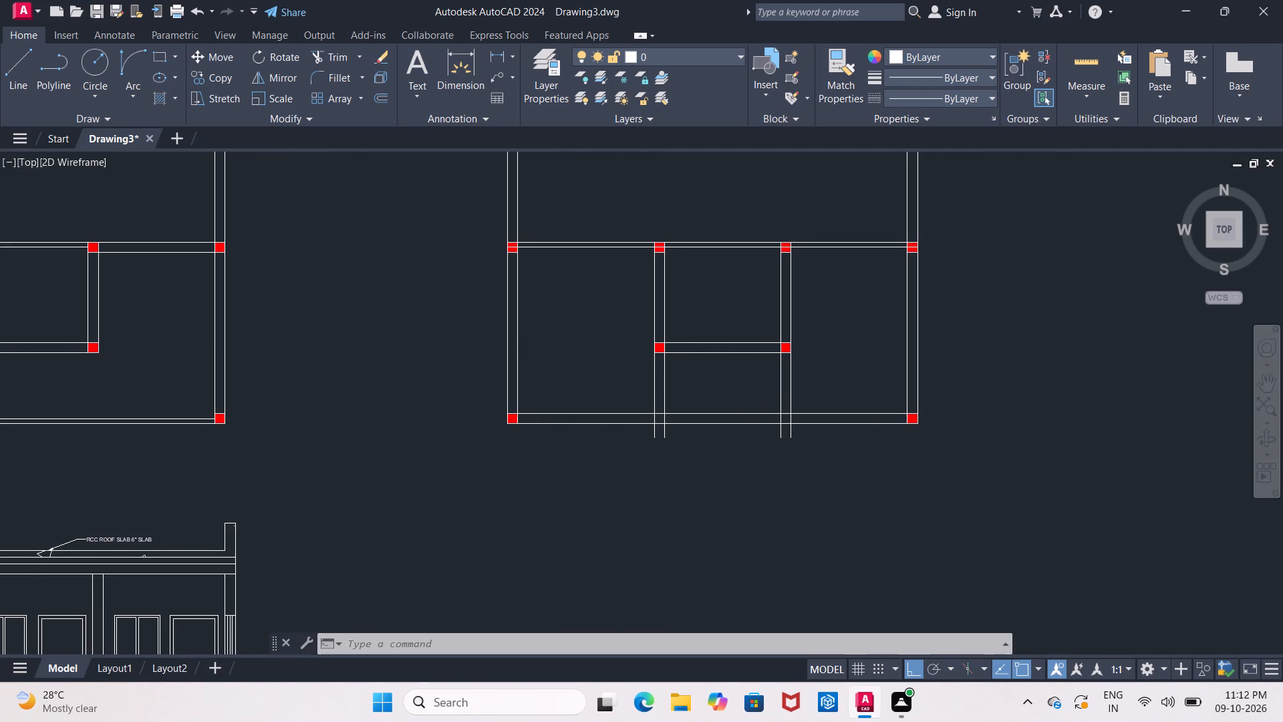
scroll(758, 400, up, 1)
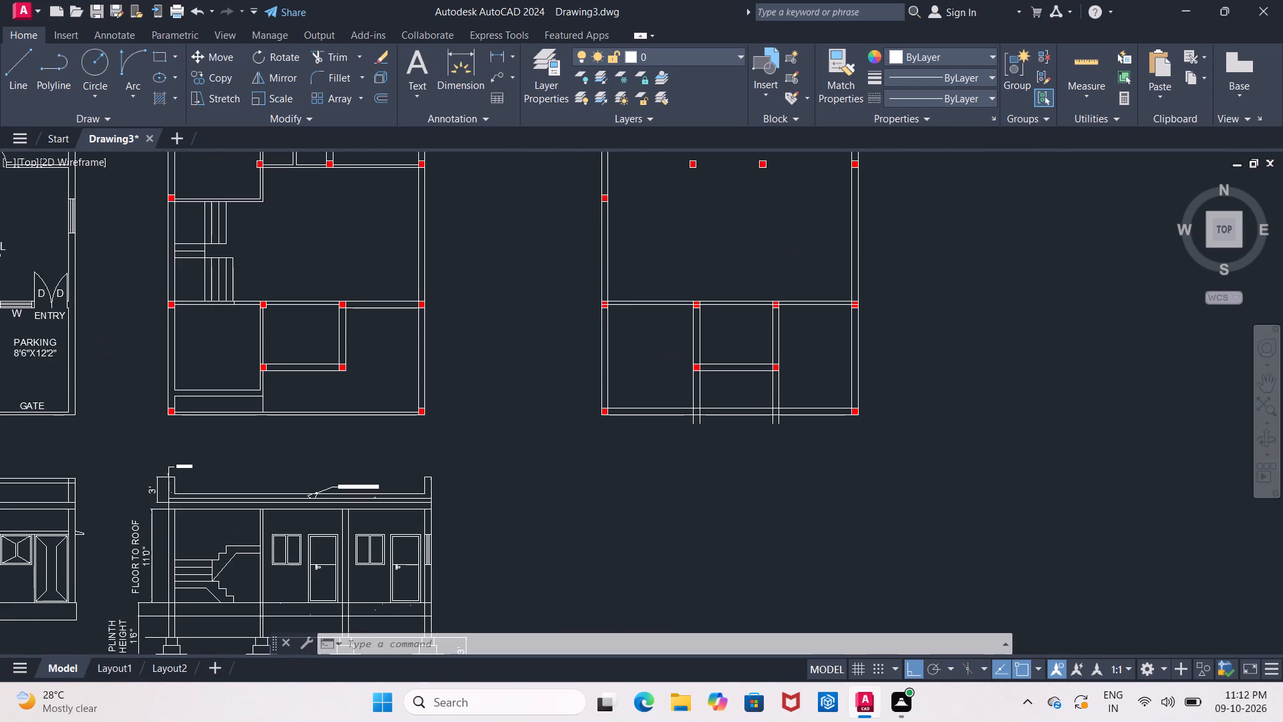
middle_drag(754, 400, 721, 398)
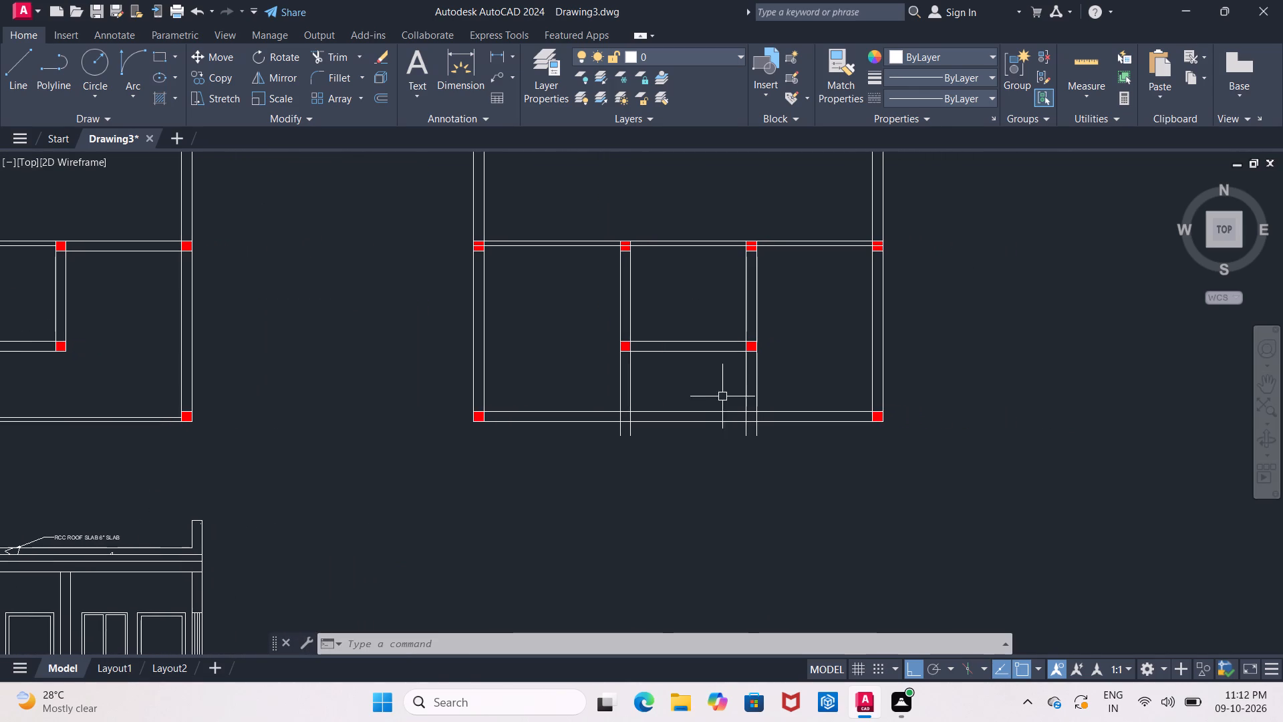
Copy the lower-right interior column of the column layout 5'-2" straight down onto the bottom outline wall.
scroll(738, 388, up, 1)
middle_drag(728, 388, 716, 387)
click(746, 313)
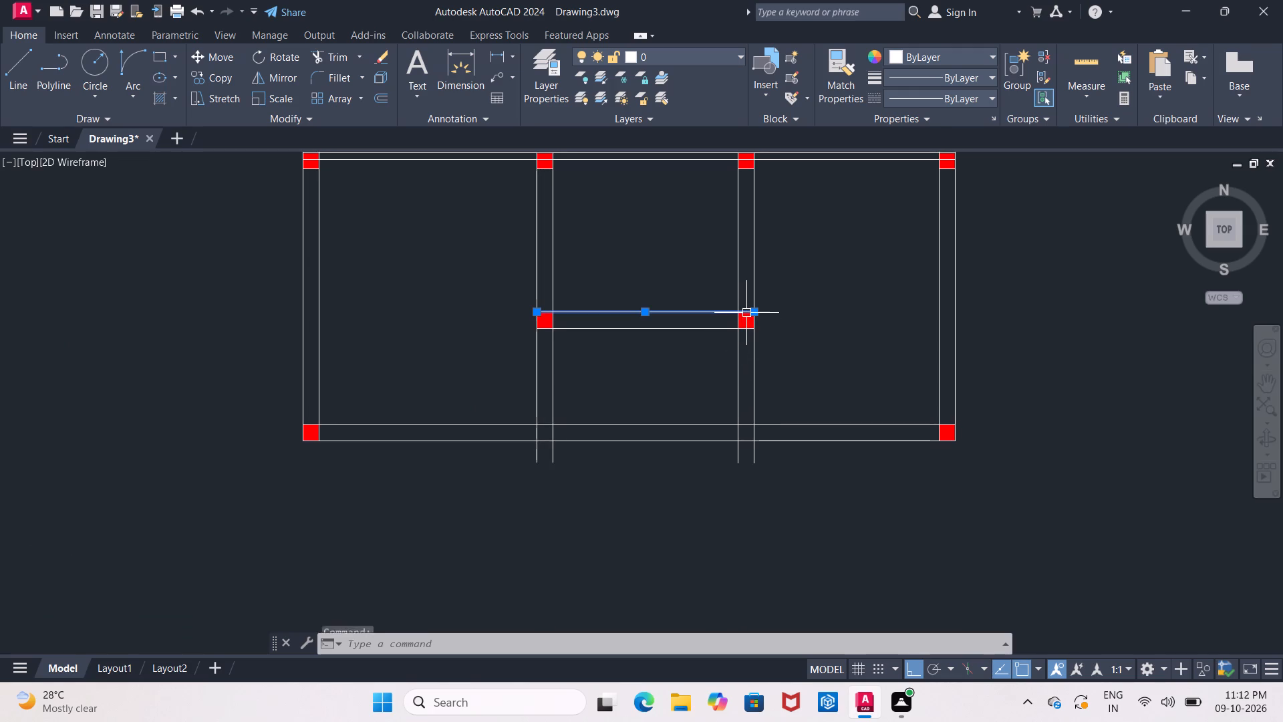
key(Escape)
click(746, 326)
key(Escape)
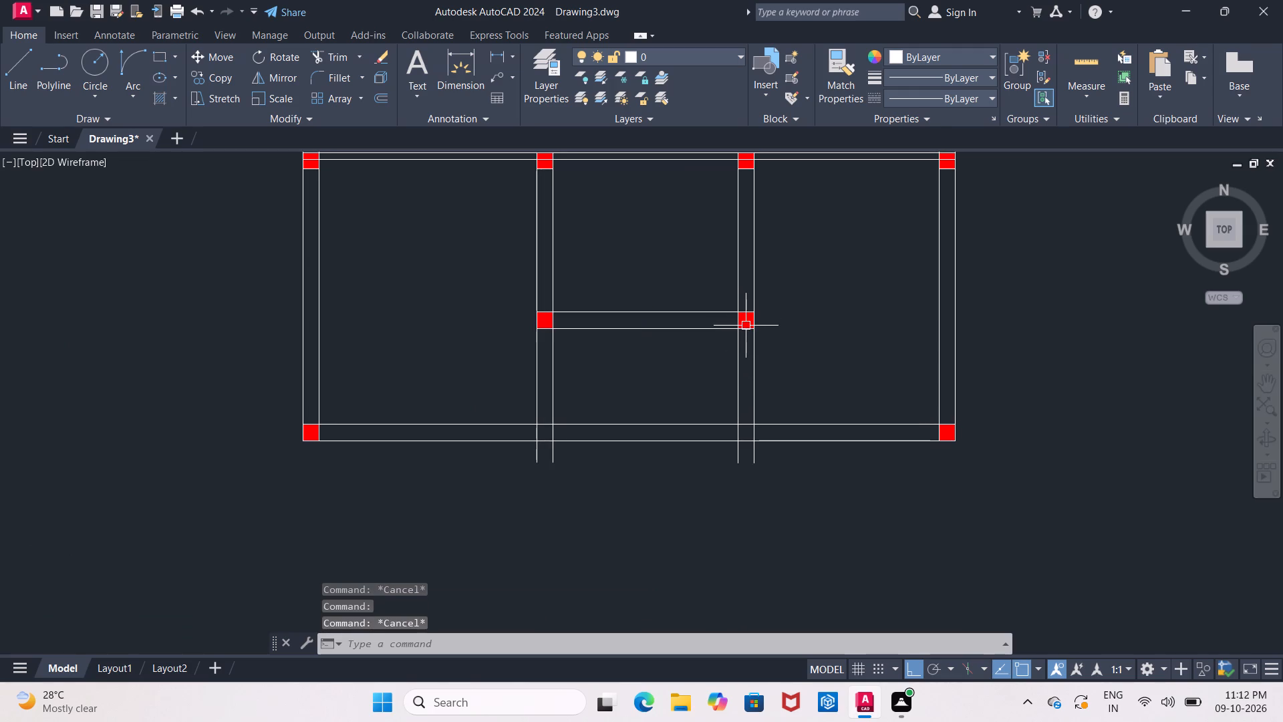
click(746, 321)
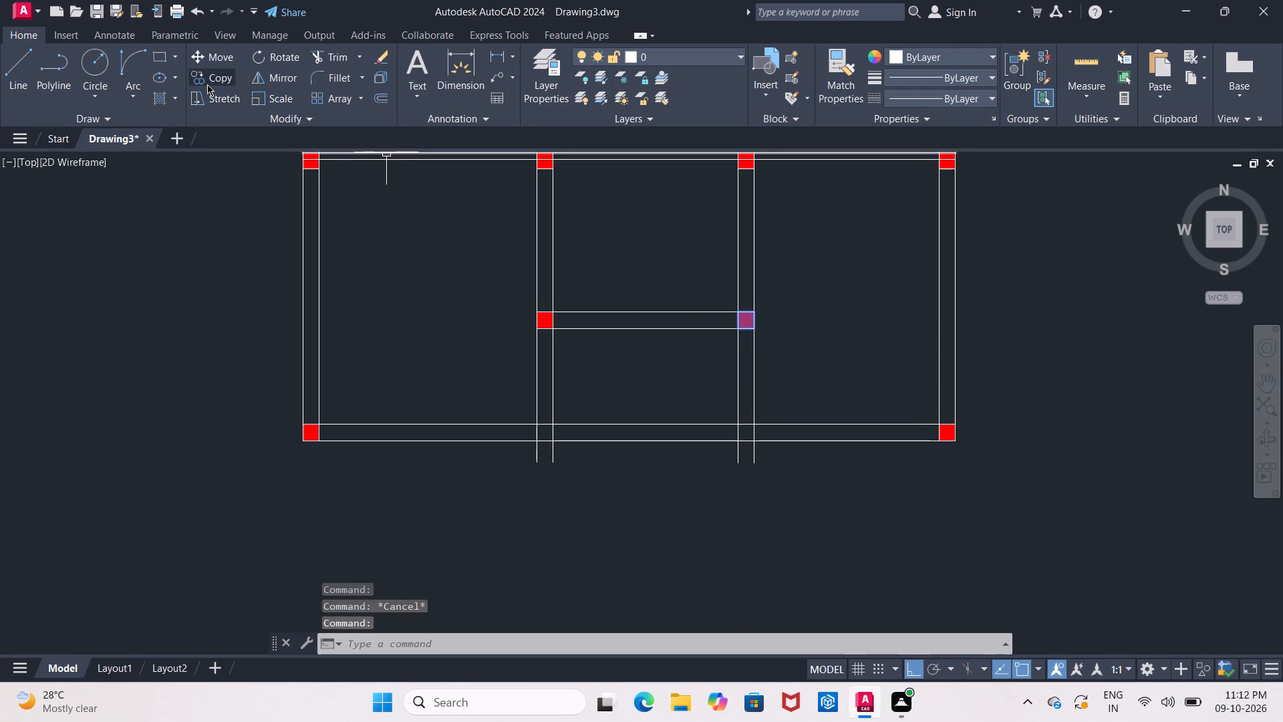
click(207, 84)
click(755, 329)
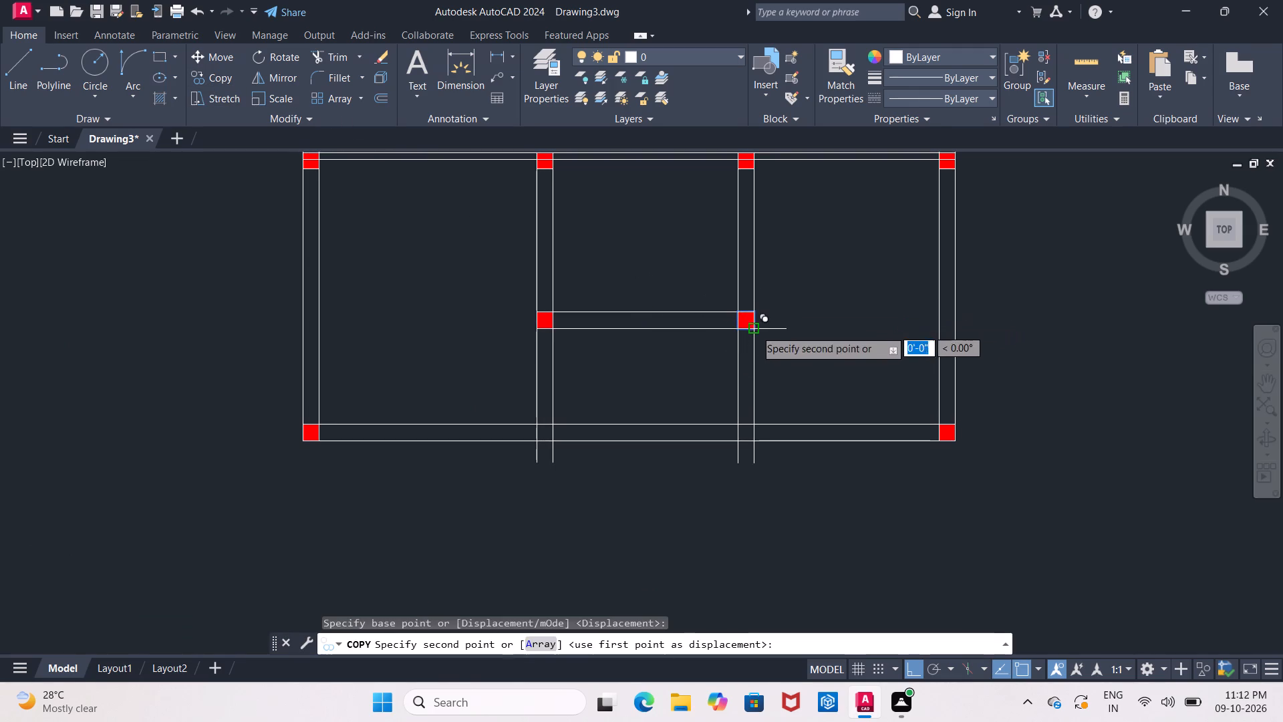
scroll(757, 429, up, 2)
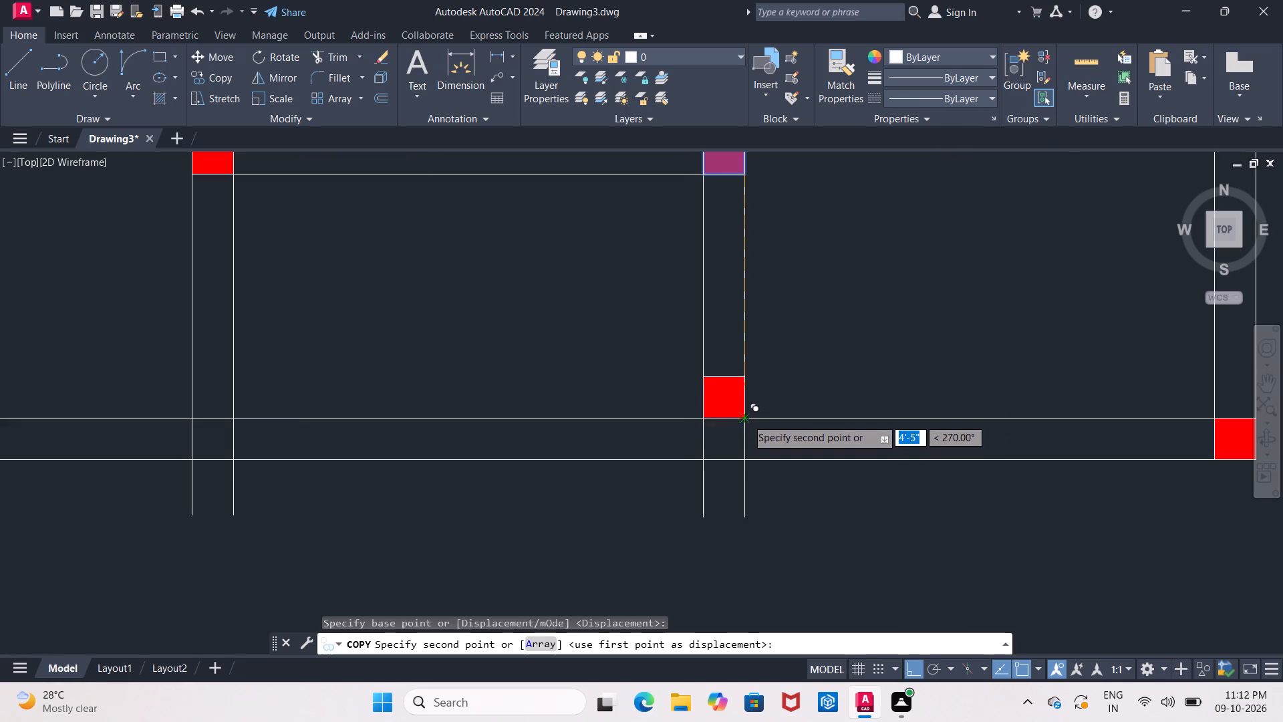
click(744, 458)
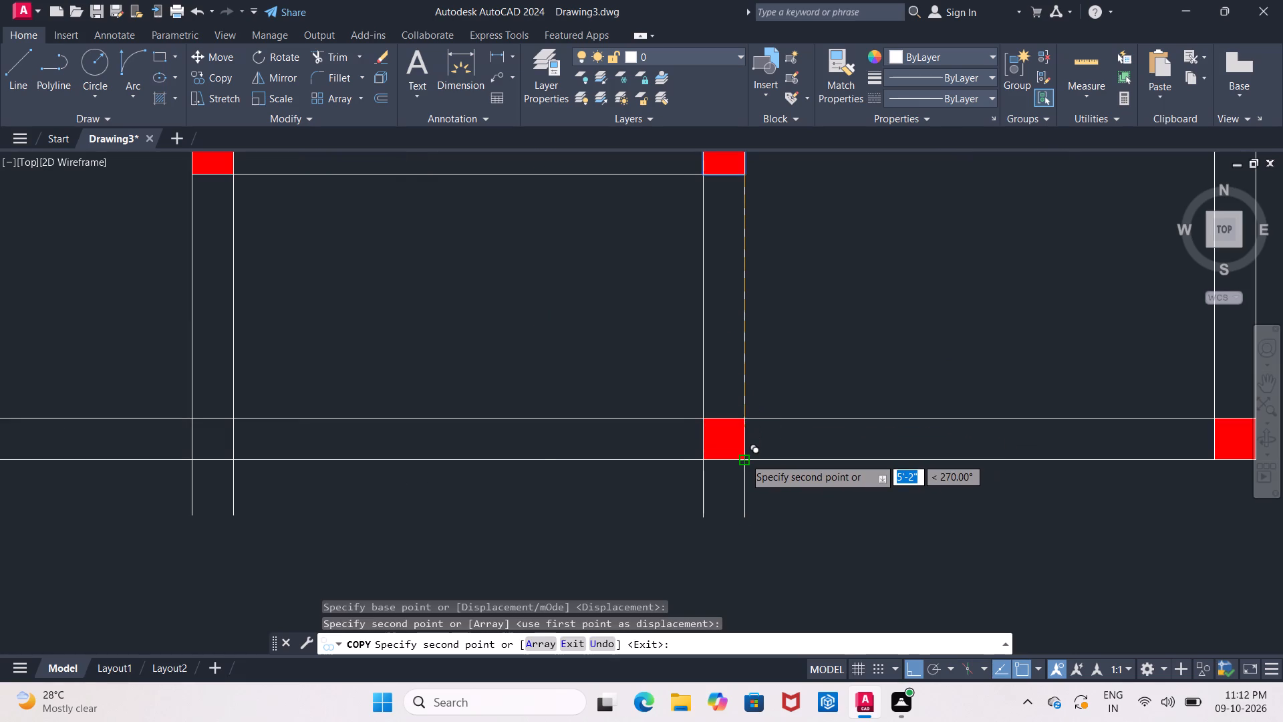
scroll(744, 458, down, 3)
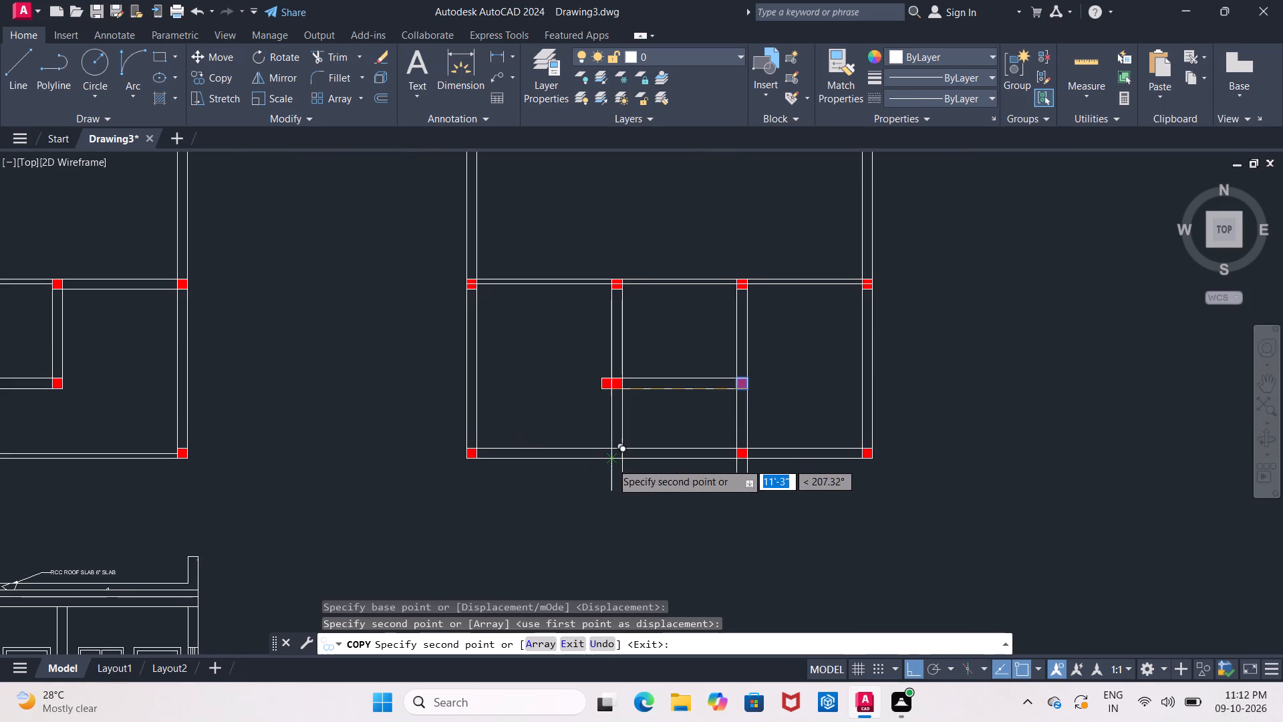
key(Escape)
In the second plan with the staircase, extend both lines of the right interior wall down to the outer bottom outline.
middle_drag(321, 468, 903, 406)
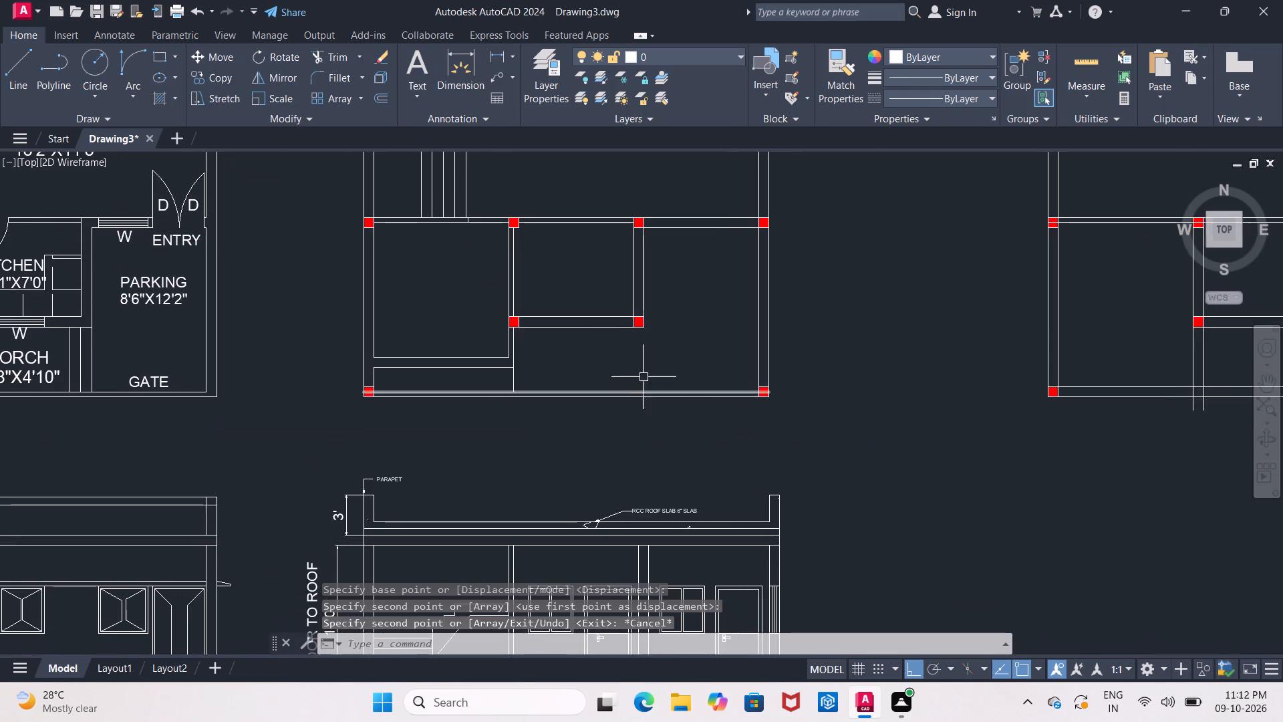
scroll(644, 371, up, 1)
middle_drag(644, 371, 607, 418)
key(Escape)
key(e)
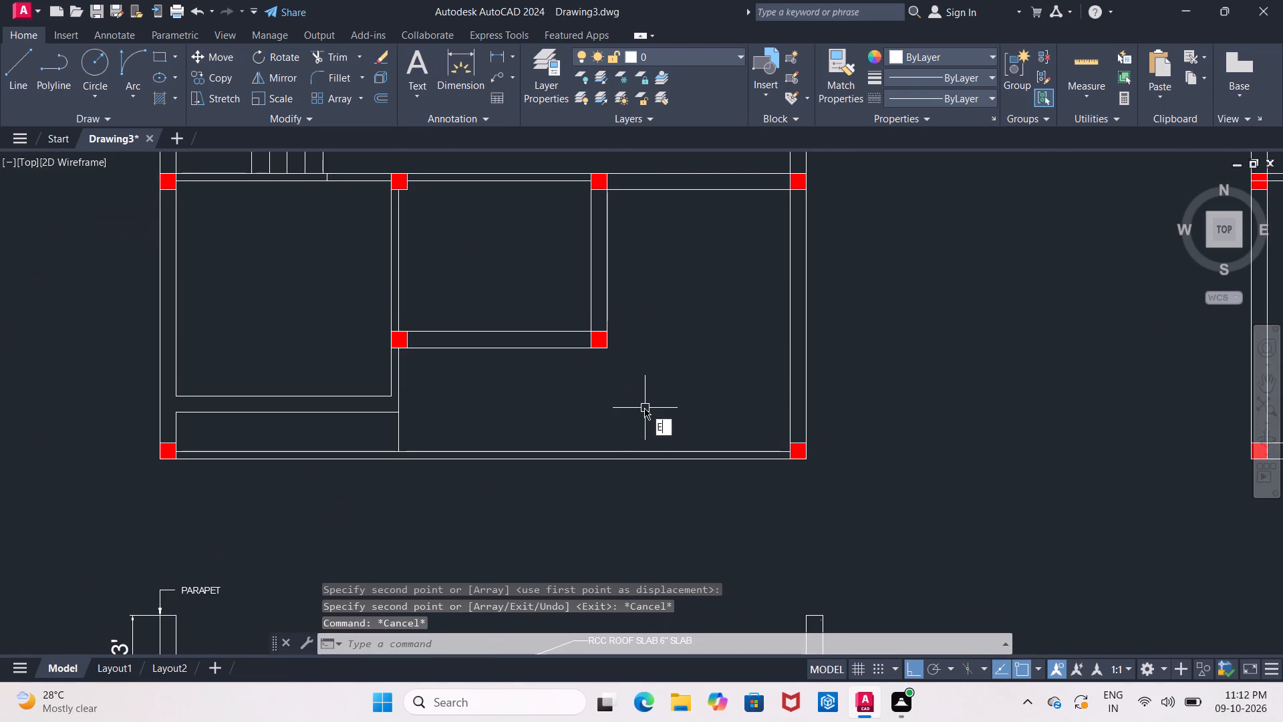
key(x)
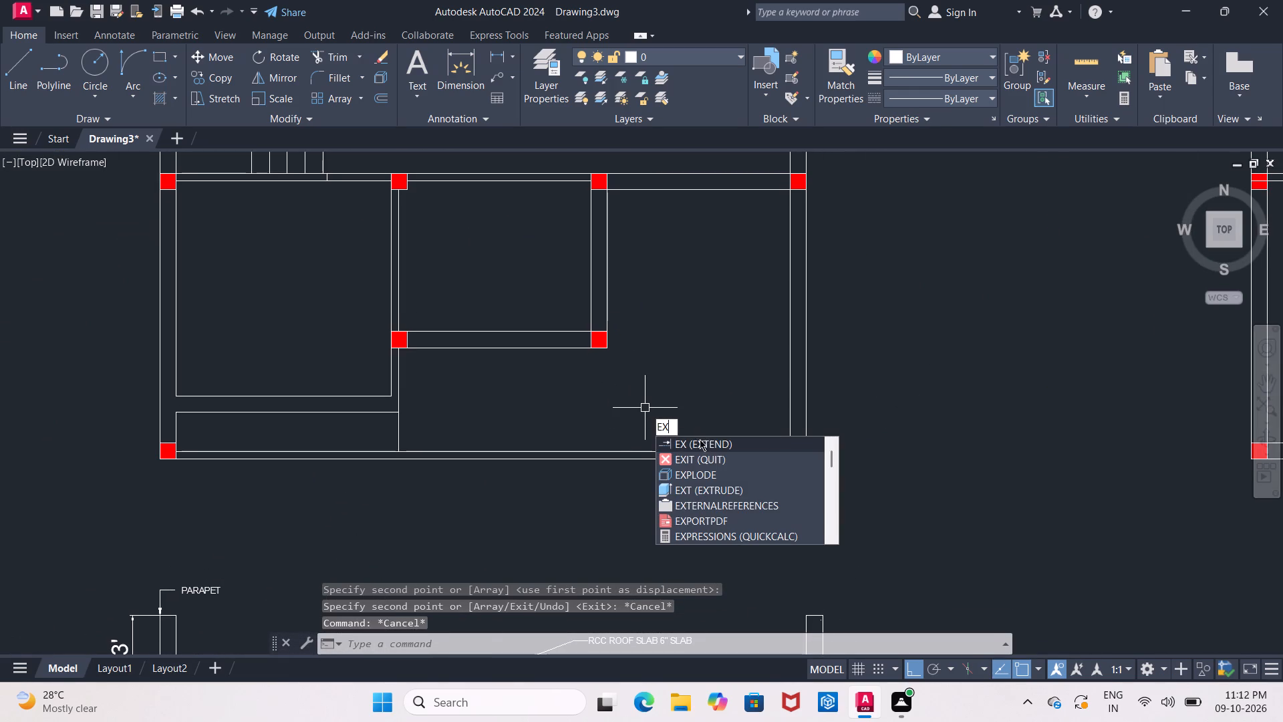
click(700, 439)
click(608, 309)
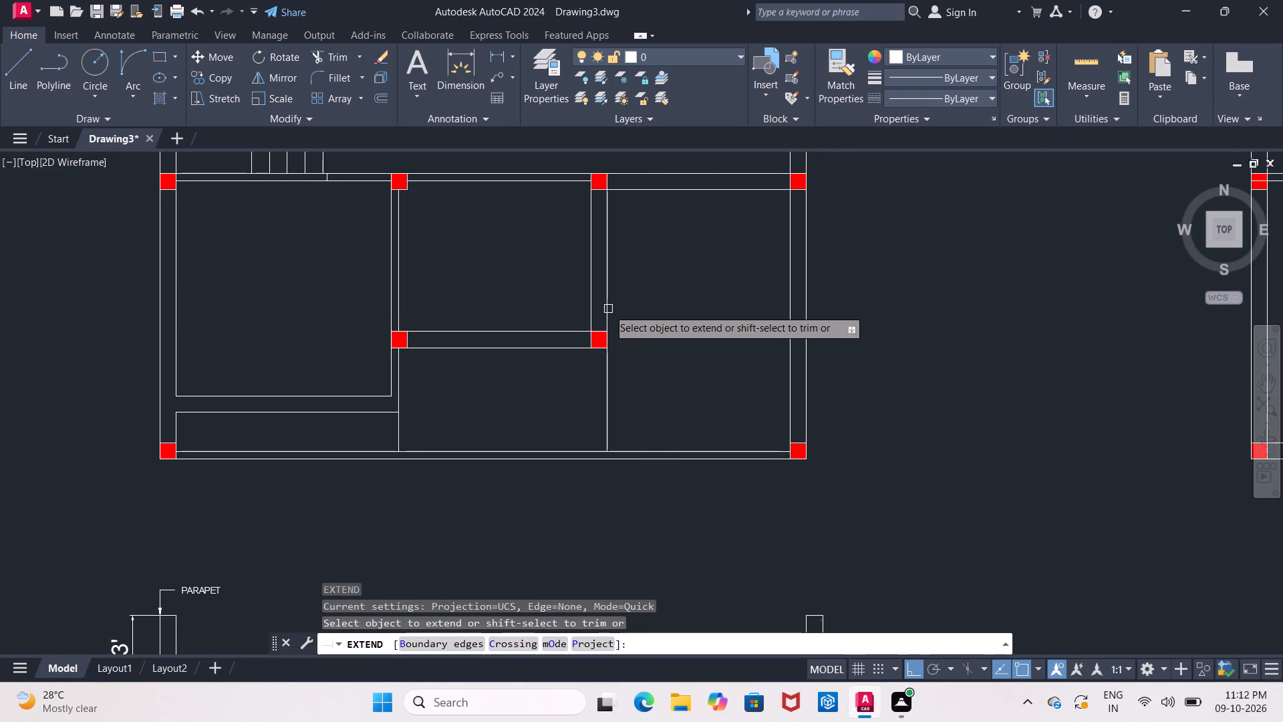
click(589, 306)
click(591, 299)
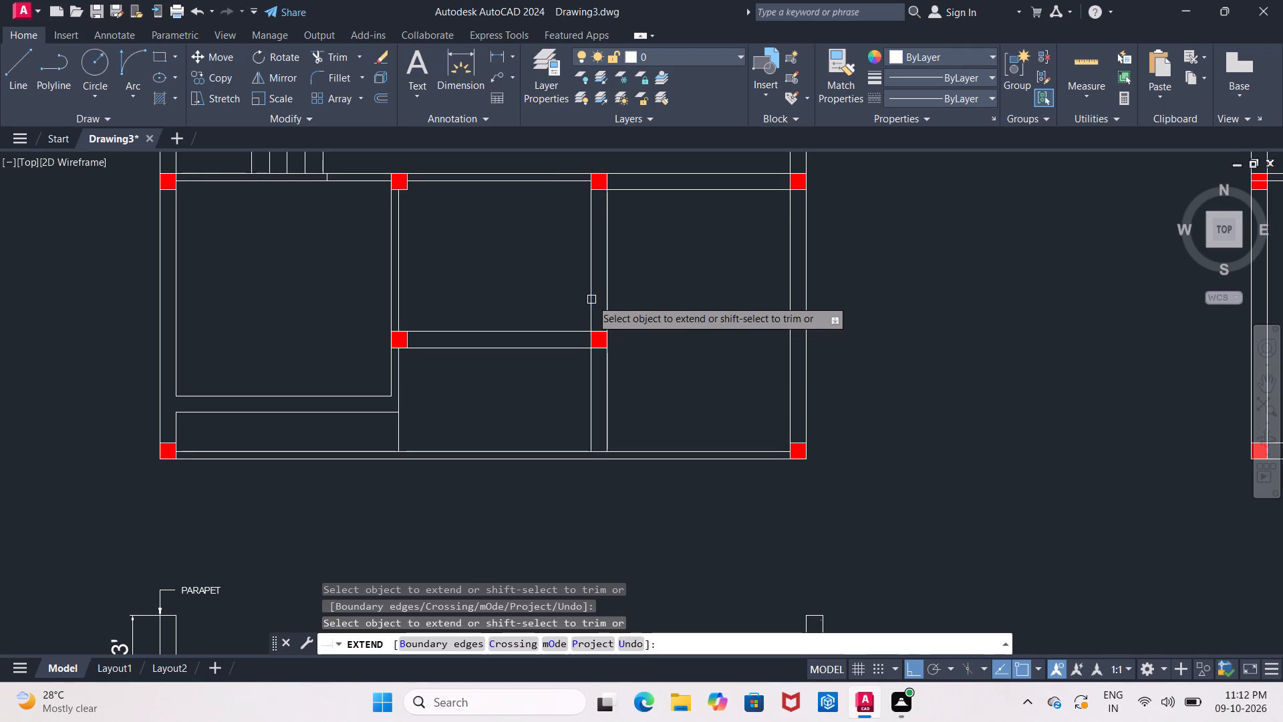
click(590, 396)
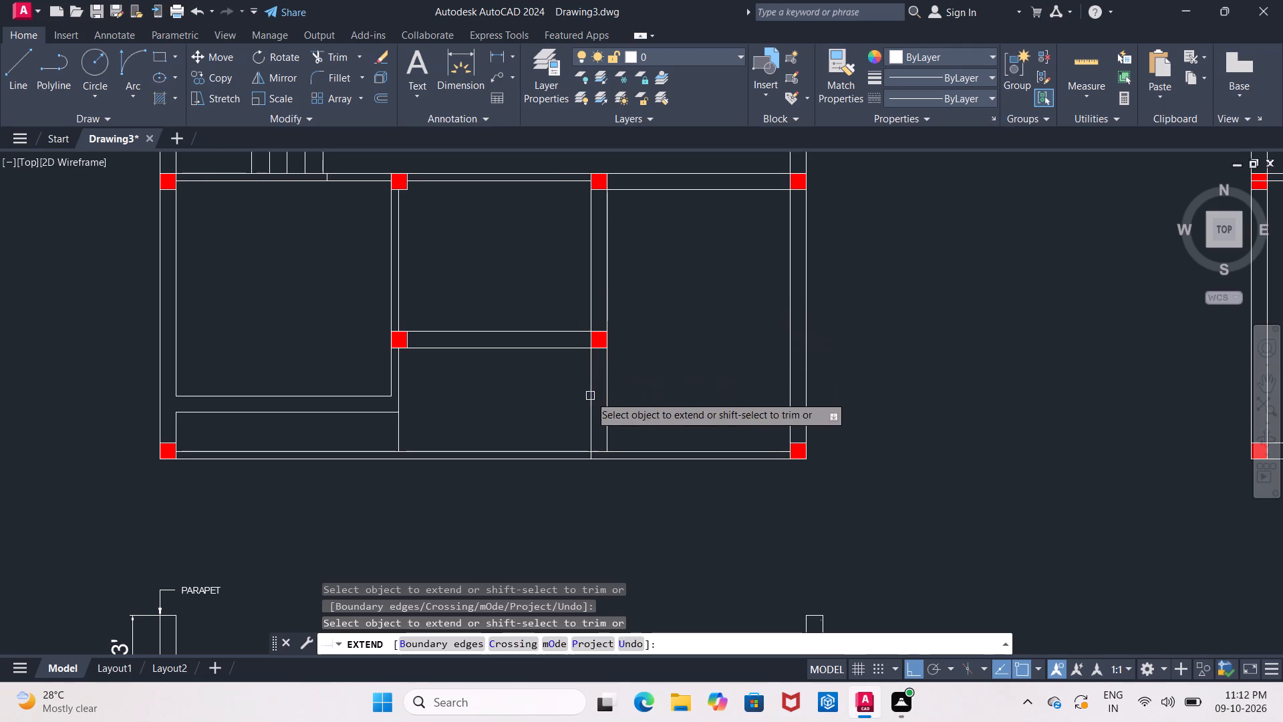
click(608, 394)
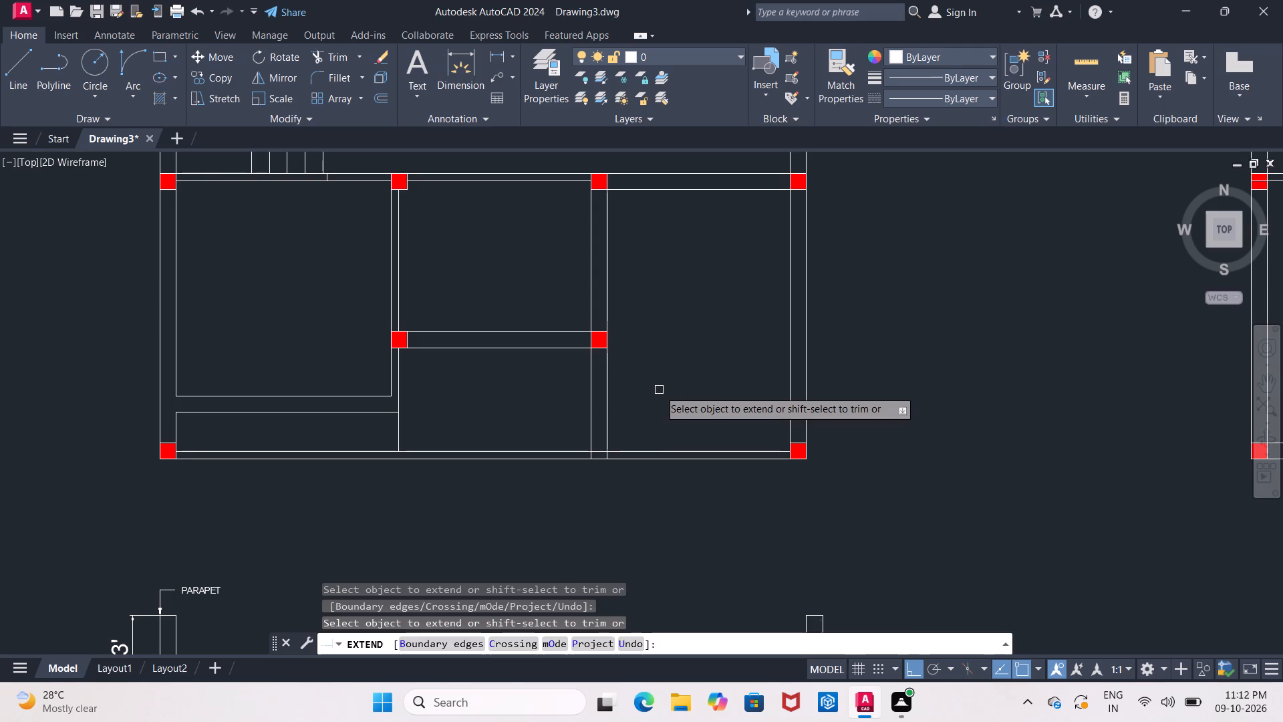
key(Escape)
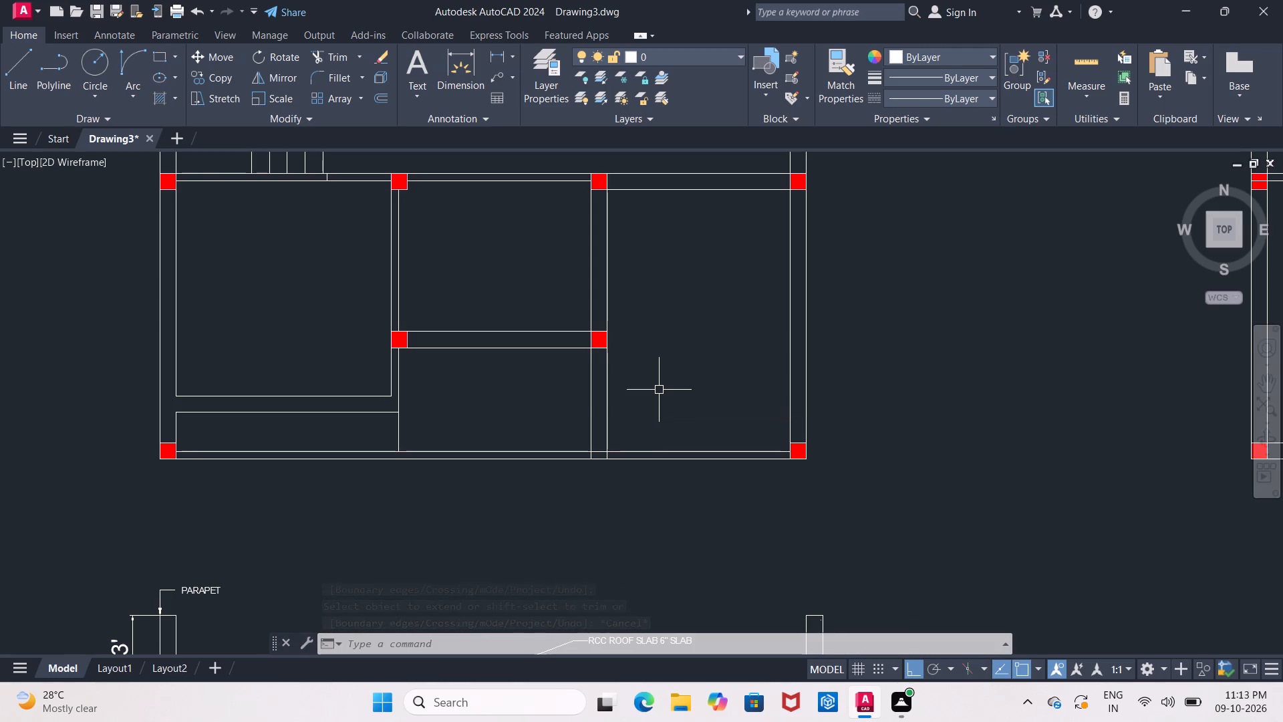
Copy the second plan's lower-right interior column 5'-2" straight down onto the bottom outline.
click(603, 341)
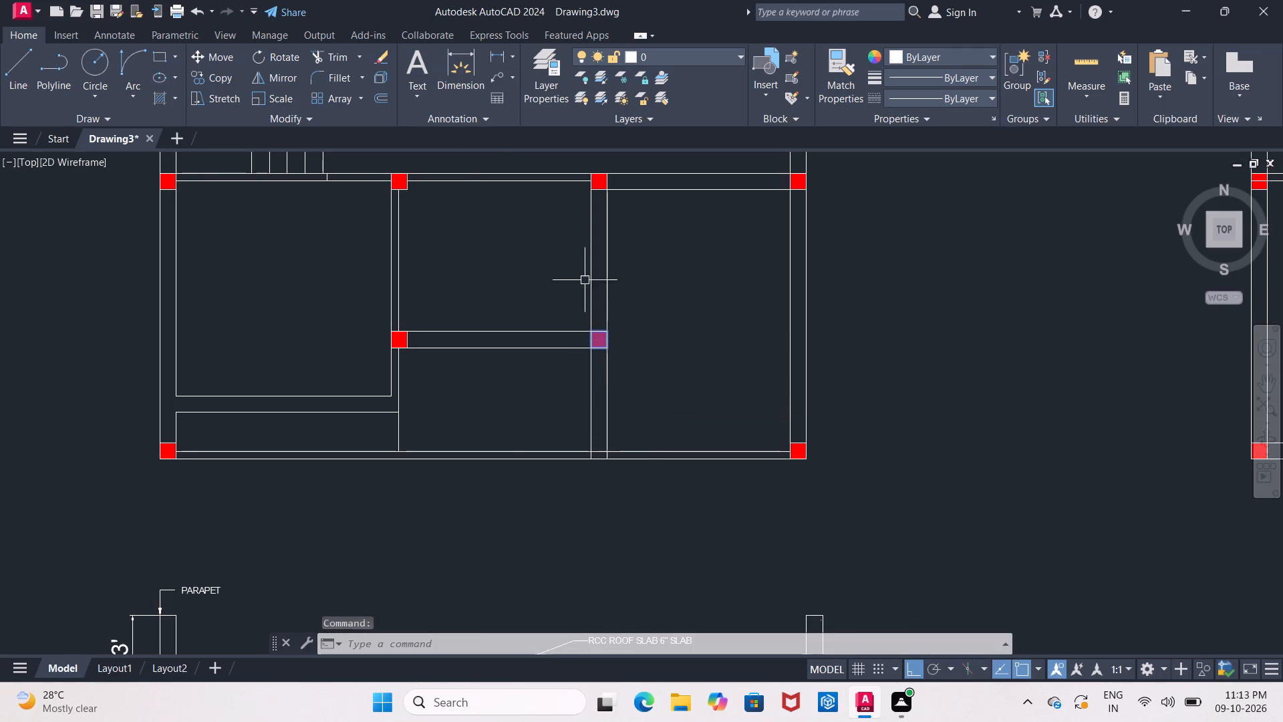
click(222, 74)
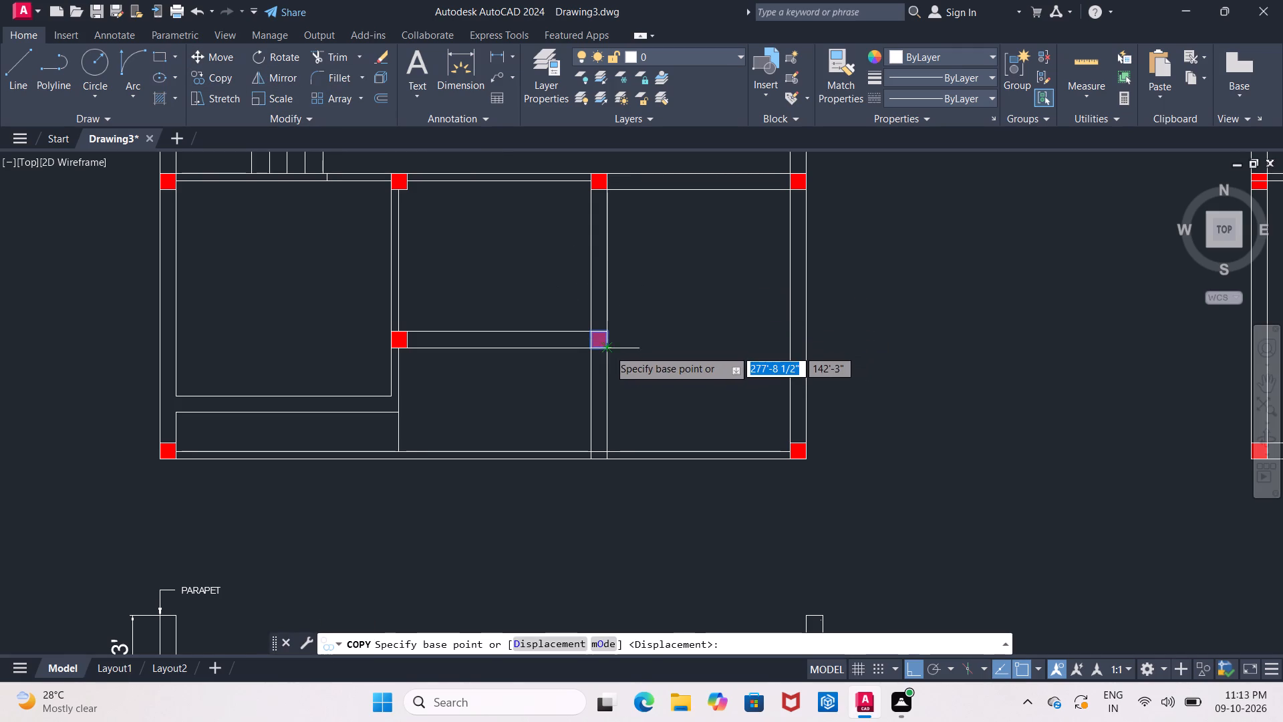
click(609, 350)
scroll(605, 405, up, 2)
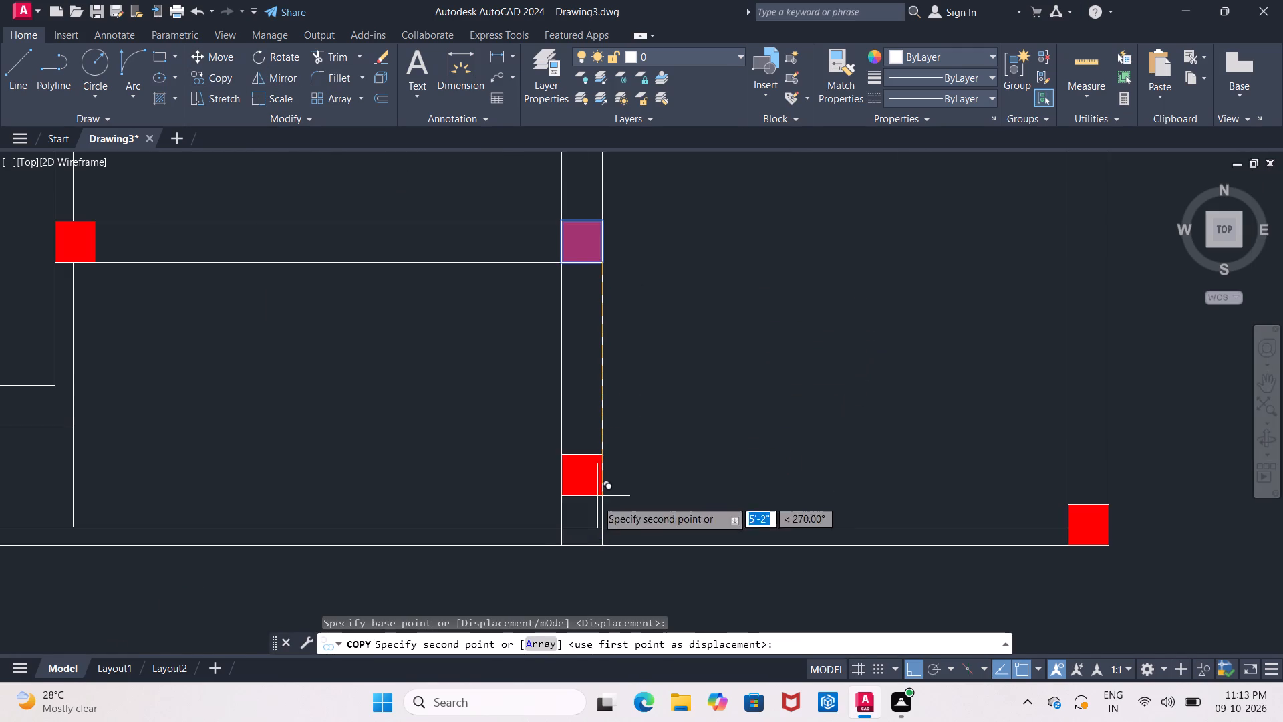
click(596, 545)
key(Escape)
scroll(607, 521, down, 1)
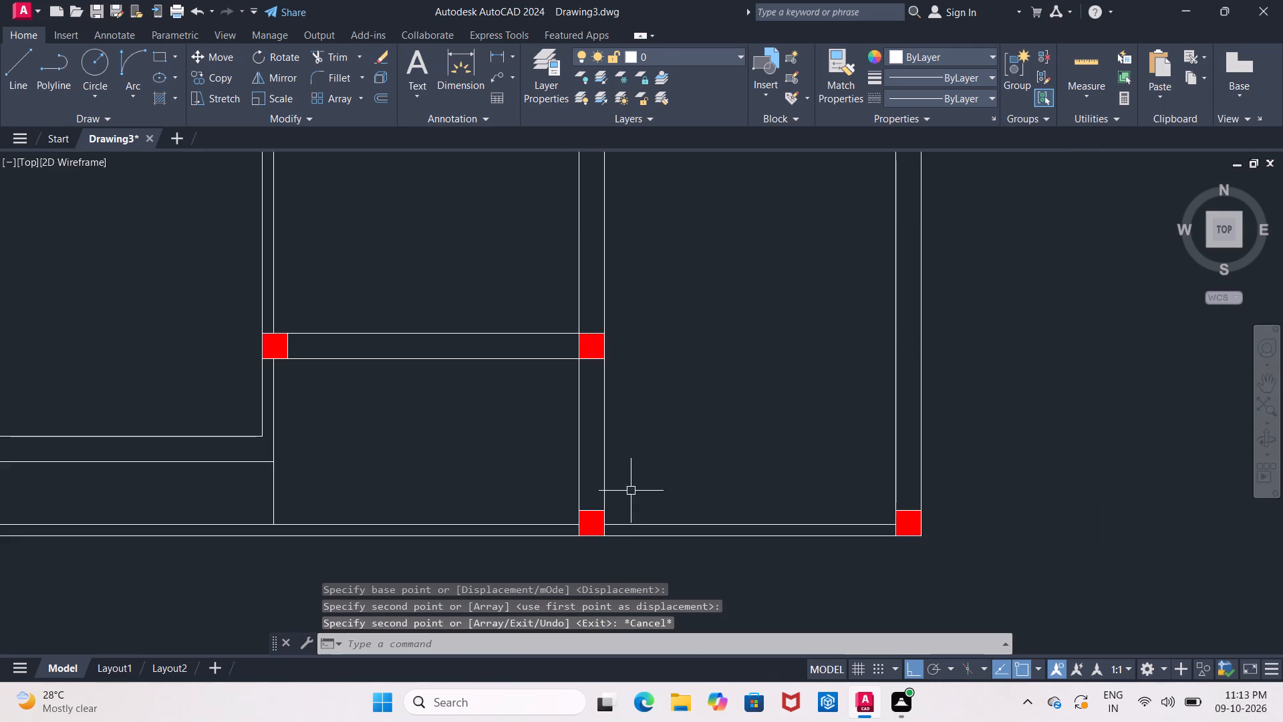
Trim away the two vertical wall lines between the lower-right interior column and the new bottom column in the second plan.
middle_drag(650, 441, 653, 392)
scroll(650, 441, down, 1)
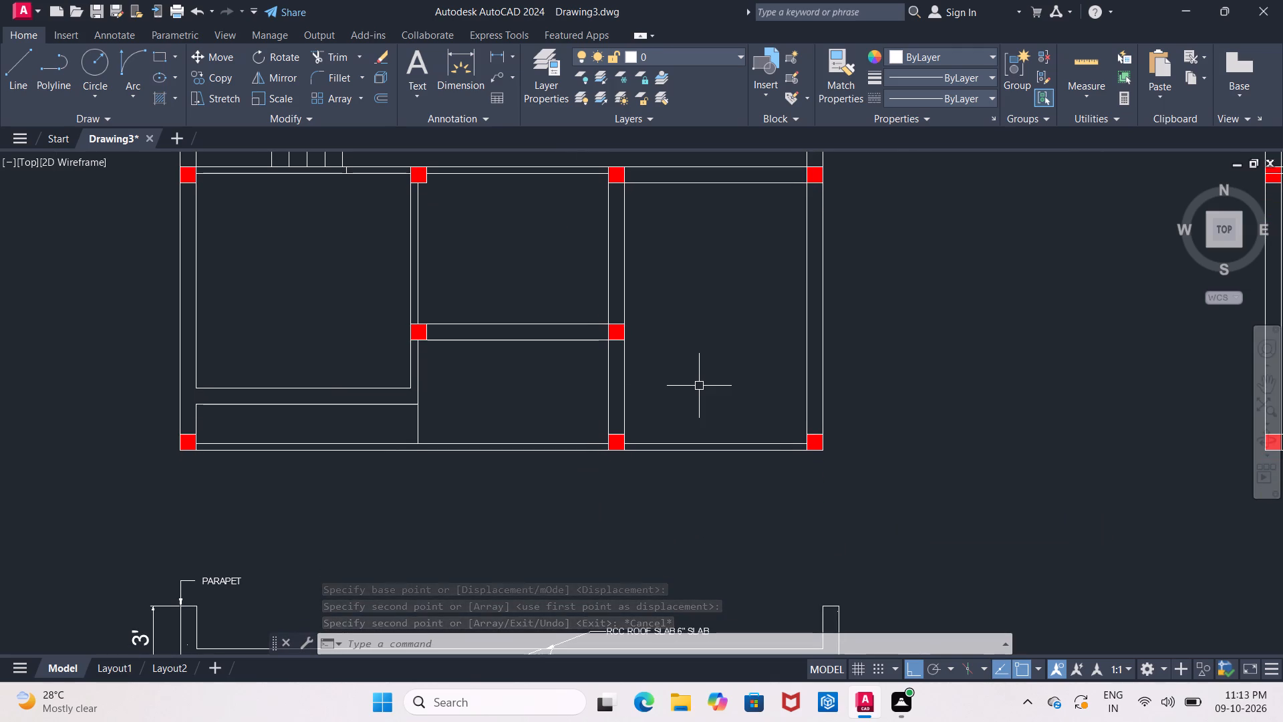
text(TR)
key(Return)
key(Return)
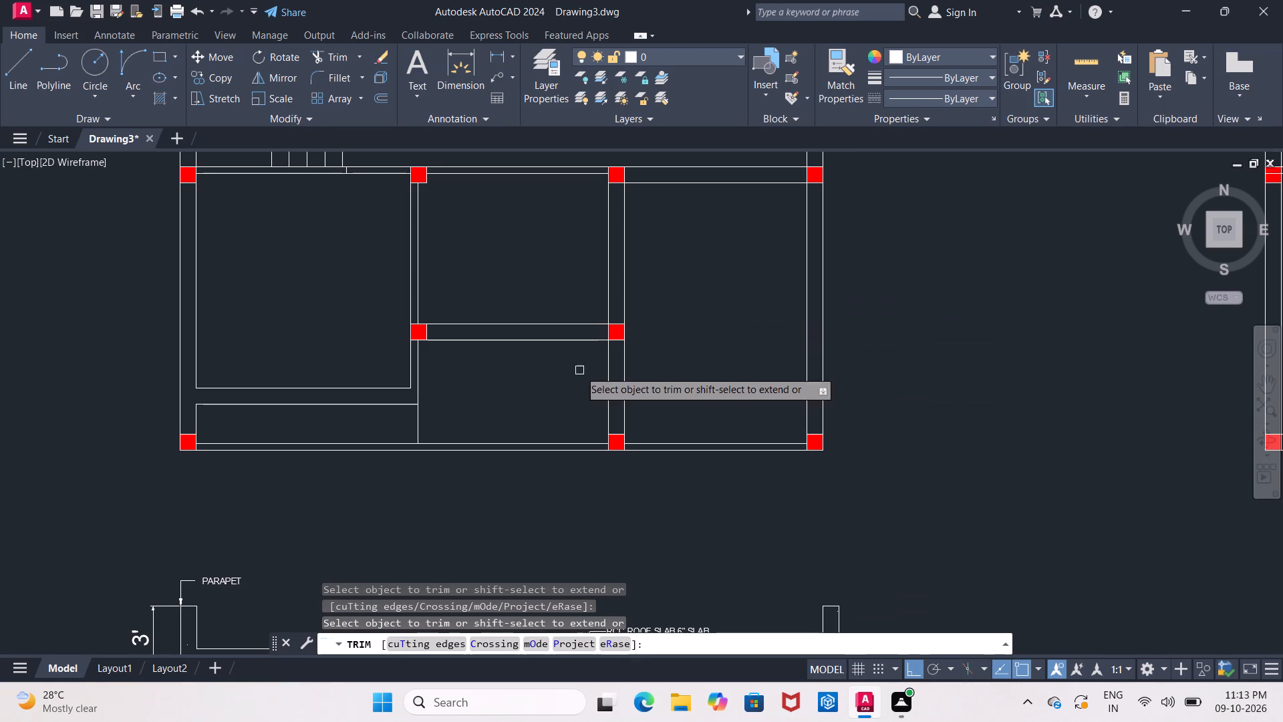
drag(546, 390, 569, 394)
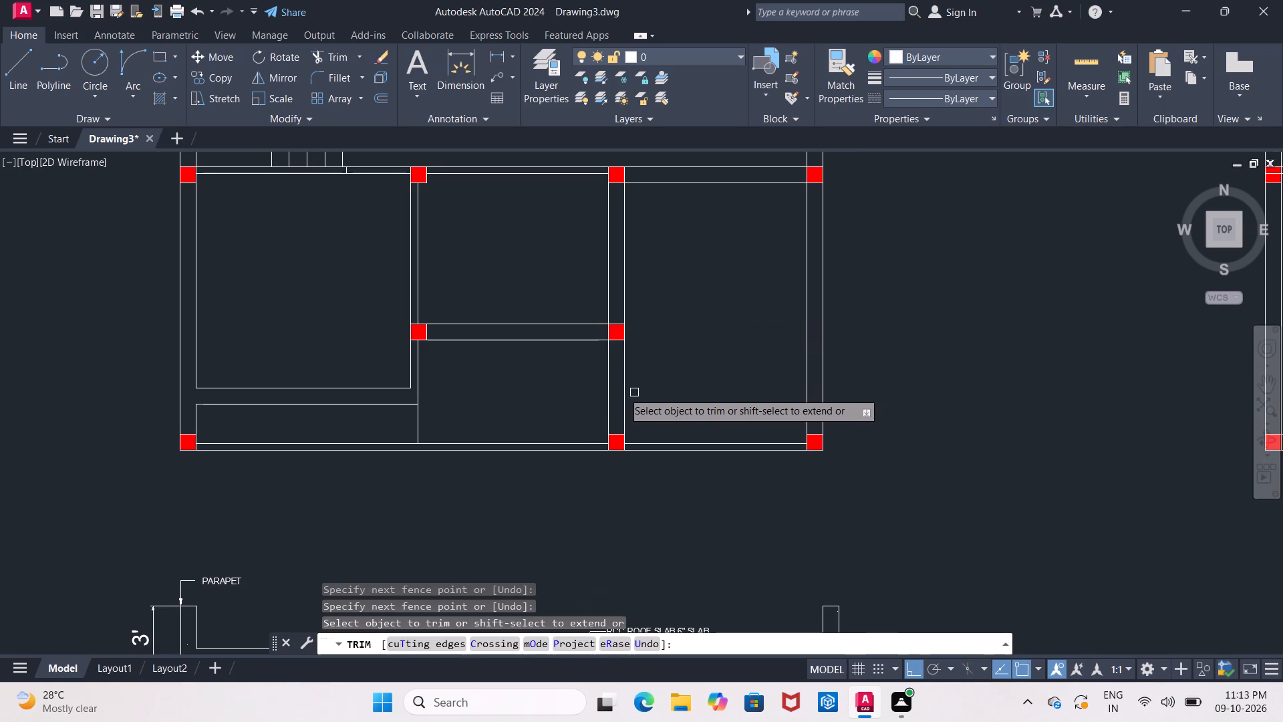
drag(555, 387, 672, 408)
Trim the four vertical wall line ends that project below the column layout's bottom outline.
scroll(672, 397, down, 2)
middle_drag(678, 391, 668, 390)
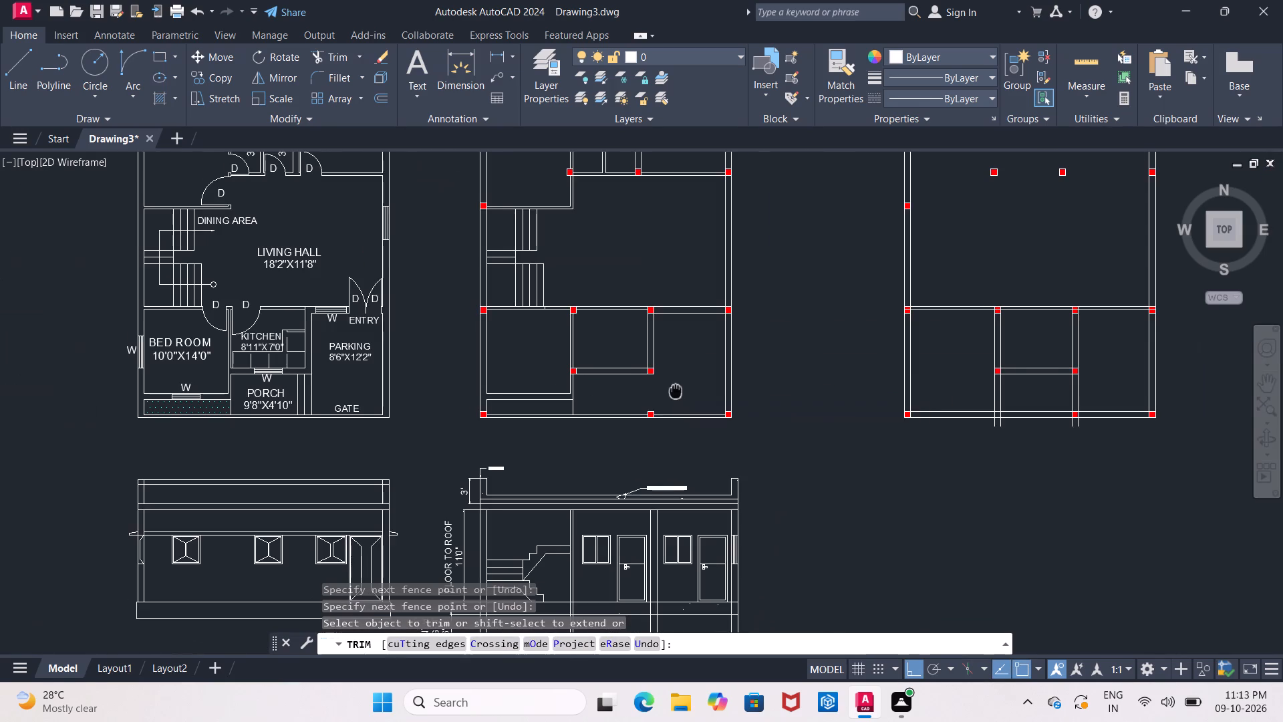
middle_drag(668, 390, 587, 384)
middle_drag(730, 407, 611, 384)
scroll(734, 450, up, 2)
middle_drag(735, 448, 612, 454)
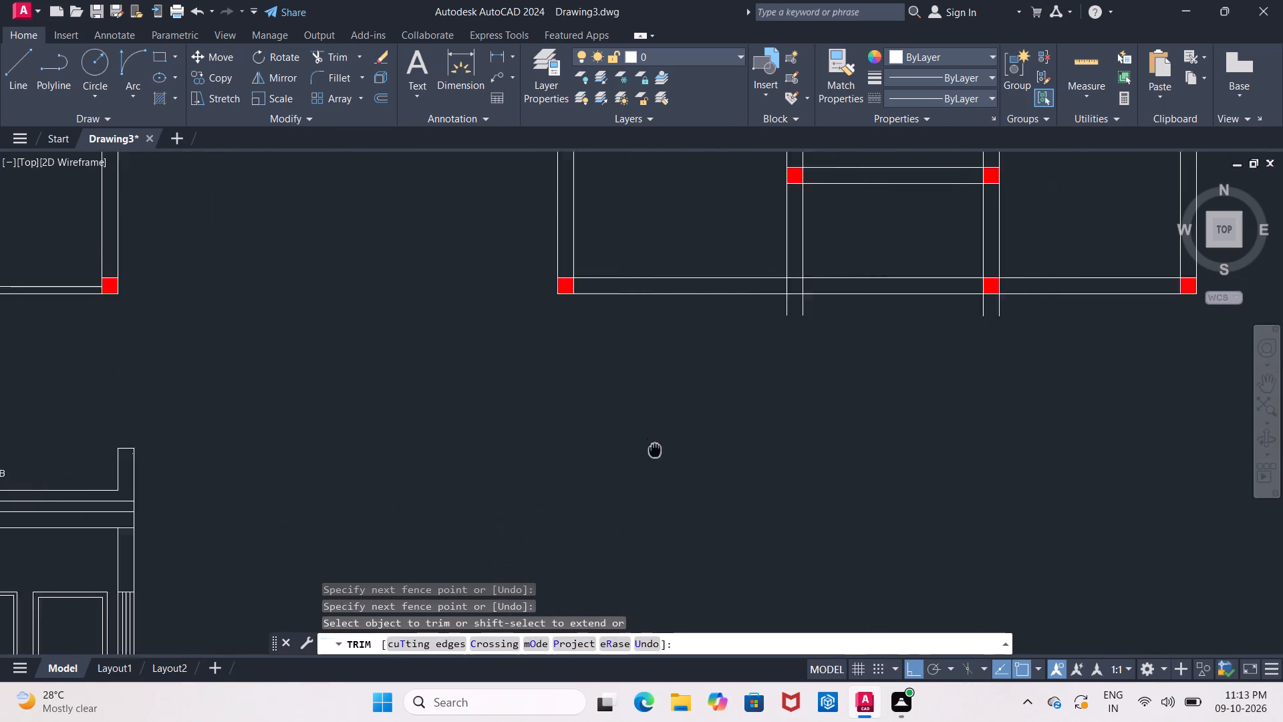
middle_drag(612, 454, 488, 483)
drag(587, 343, 702, 350)
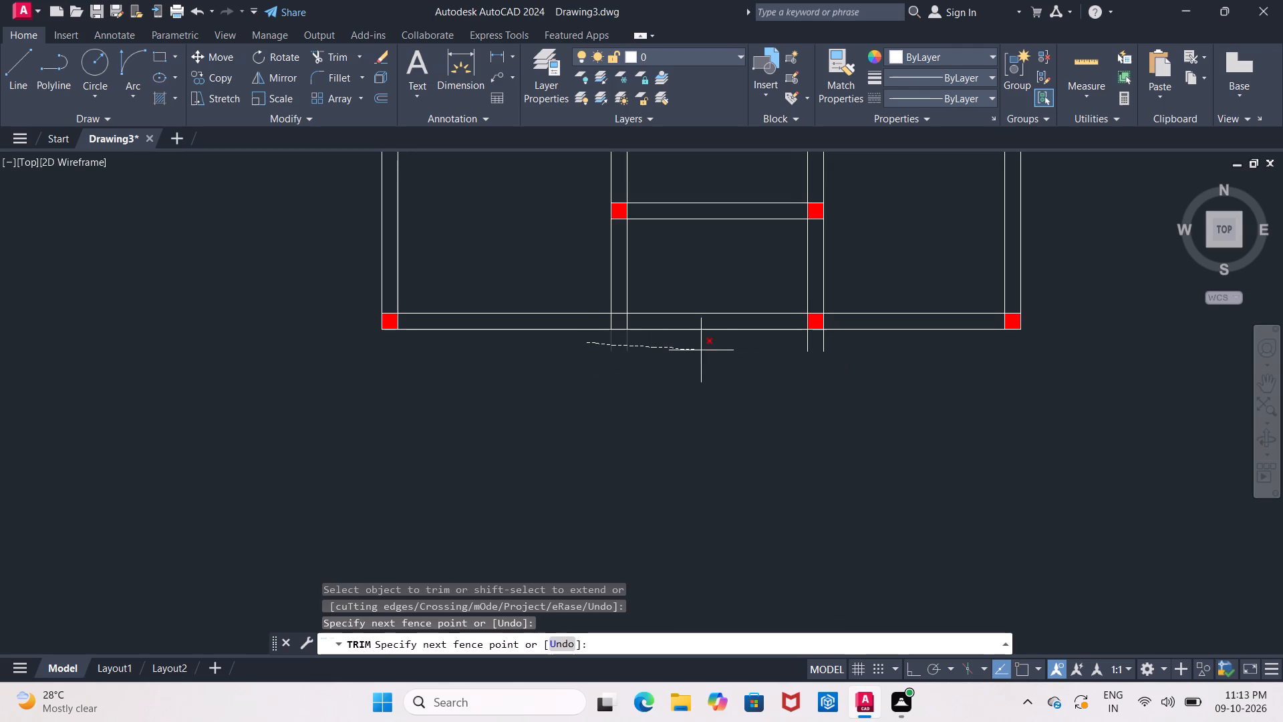
drag(702, 350, 850, 341)
Compare the column layout with the second plan, examining the column positions around the staircase and hall.
middle_drag(744, 396, 664, 493)
scroll(664, 495, down, 1)
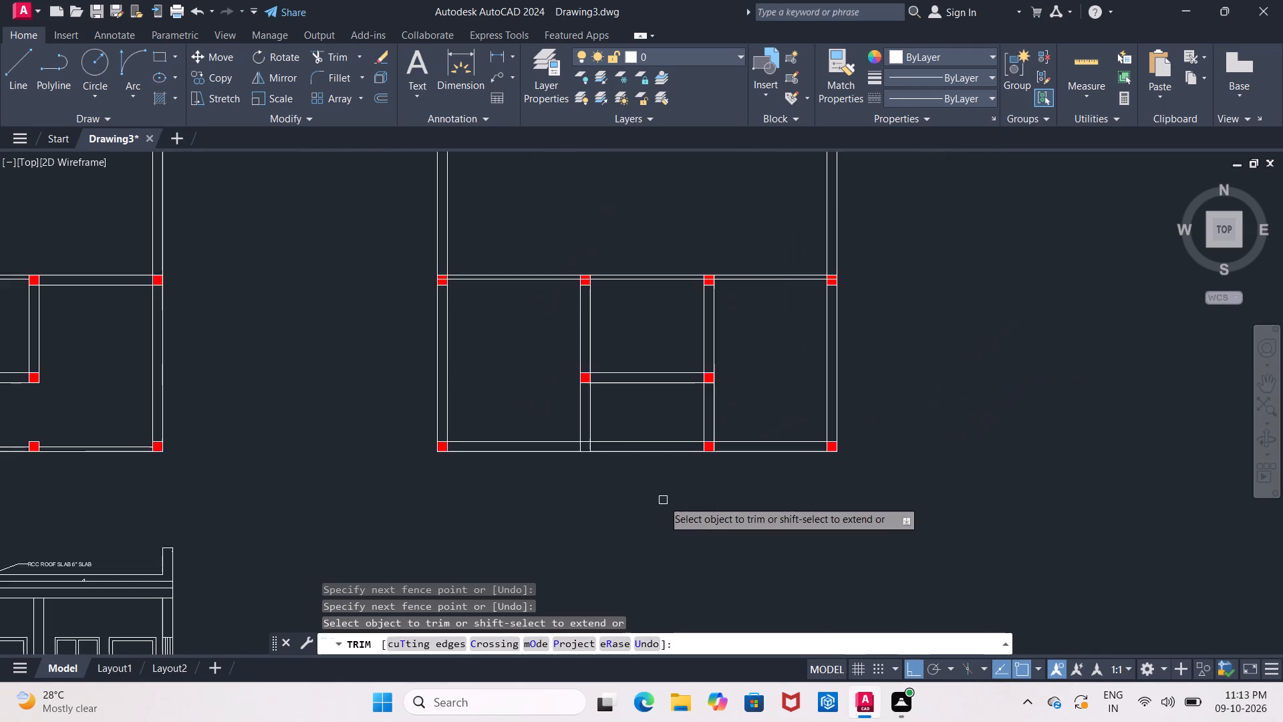
scroll(663, 500, down, 1)
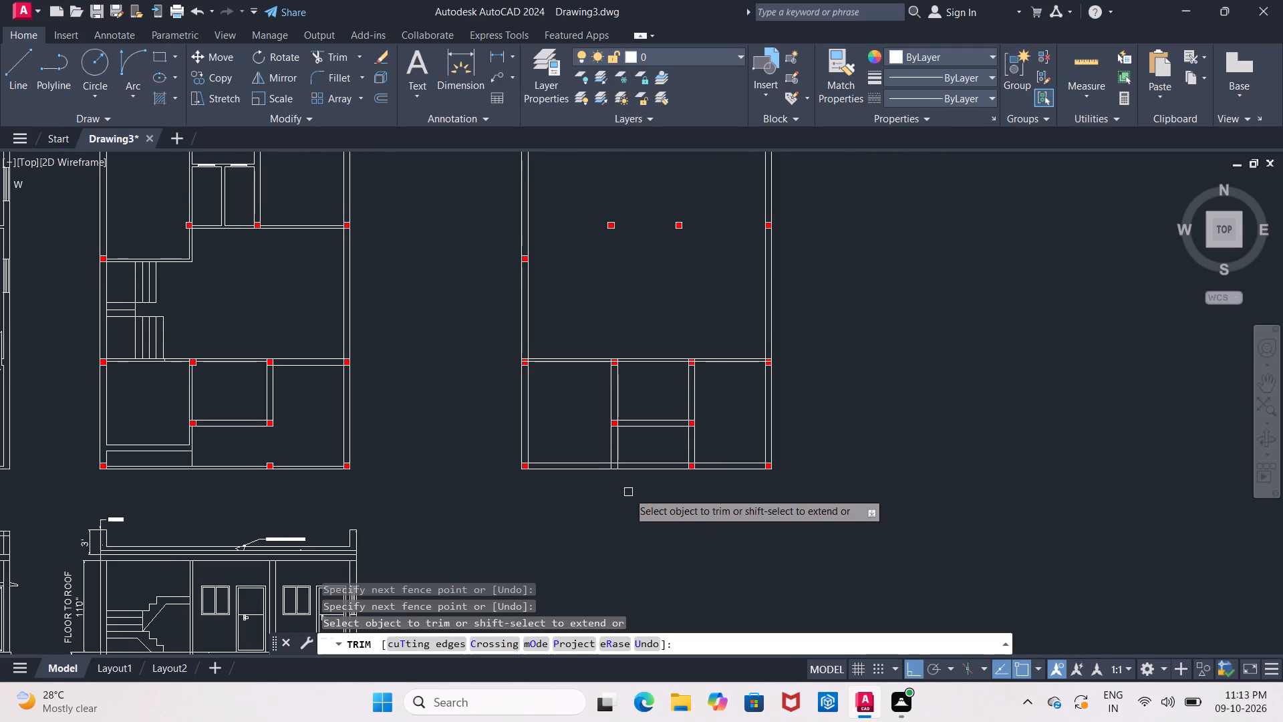
middle_drag(628, 492, 625, 528)
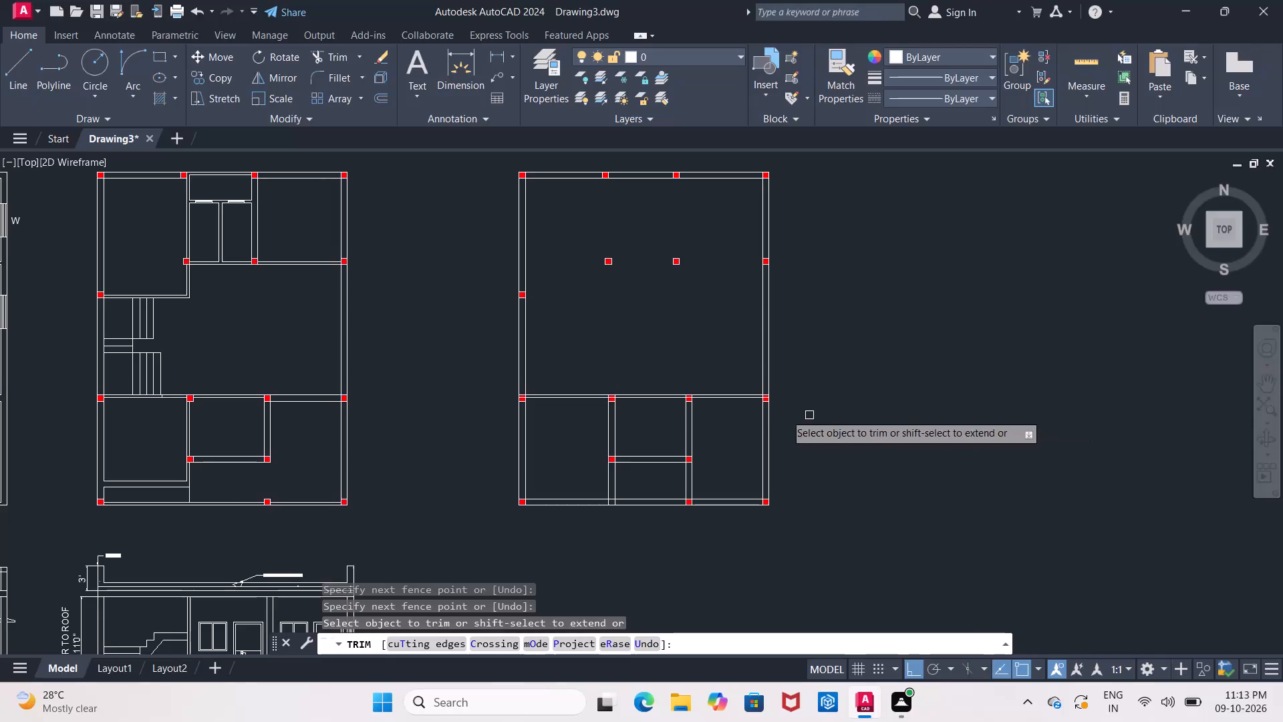
middle_drag(433, 348, 793, 354)
scroll(545, 326, up, 2)
middle_drag(545, 326, 563, 403)
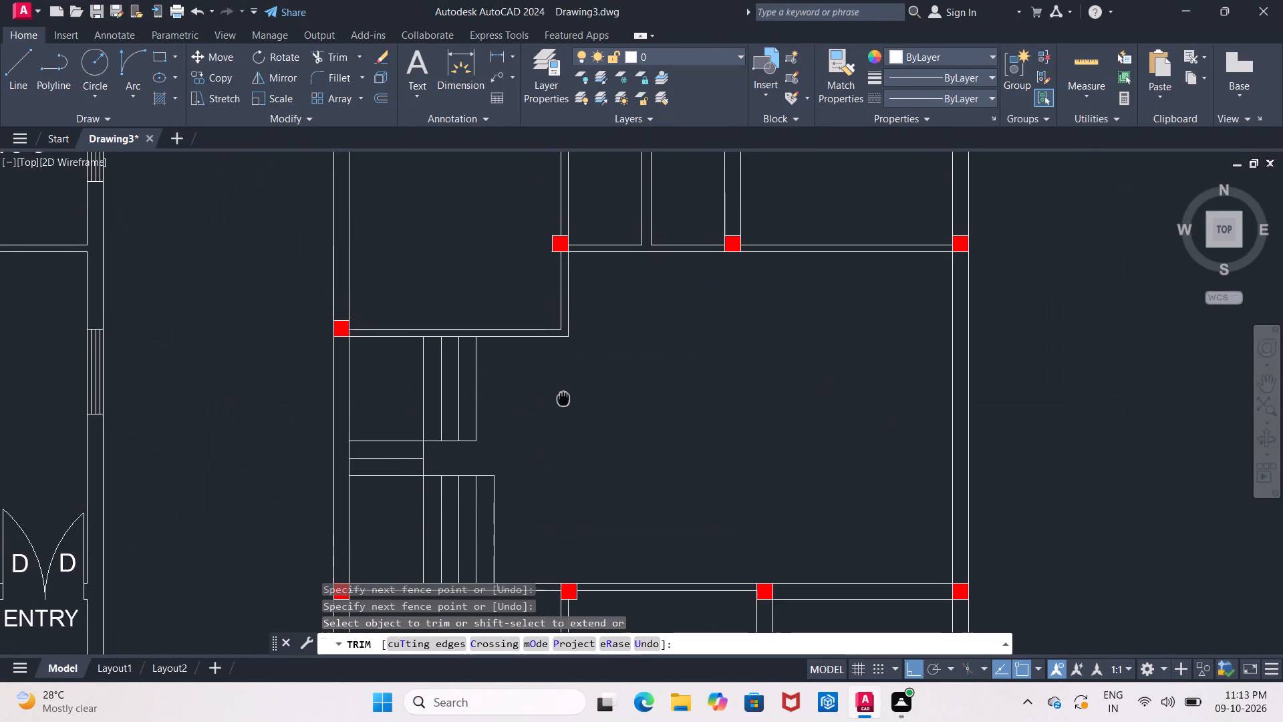
middle_drag(563, 403, 563, 425)
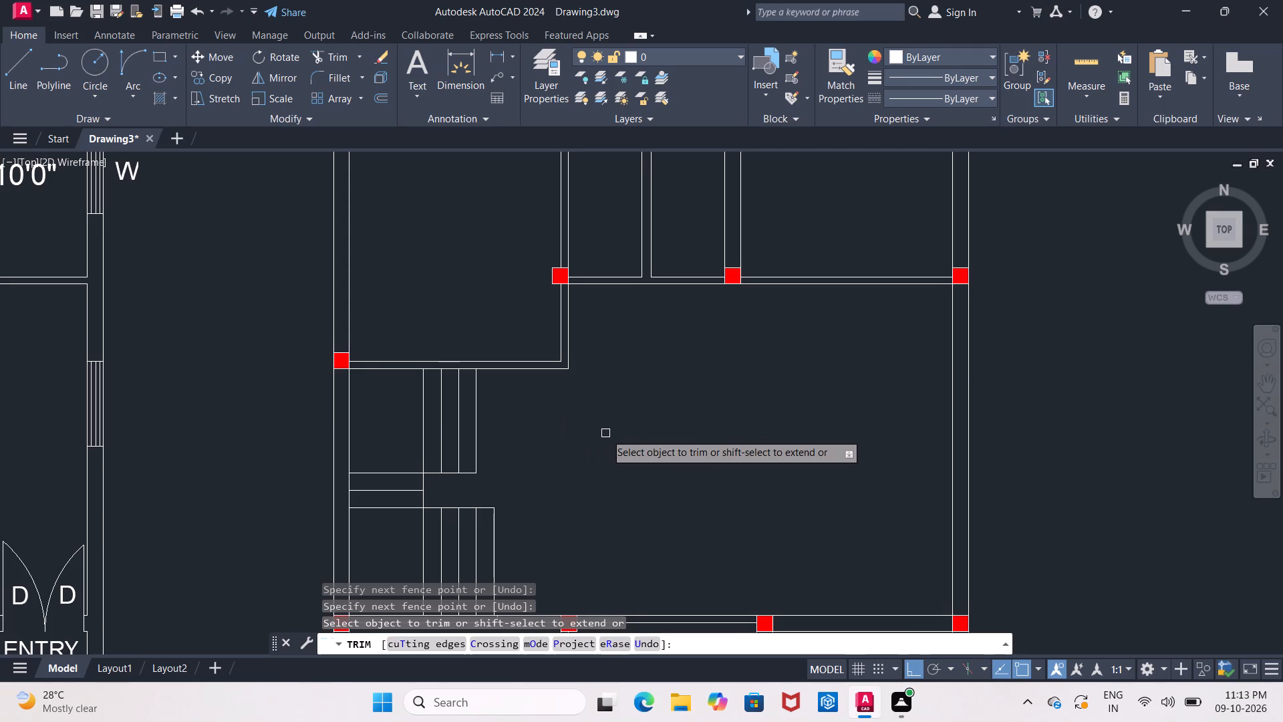
middle_drag(605, 433, 614, 439)
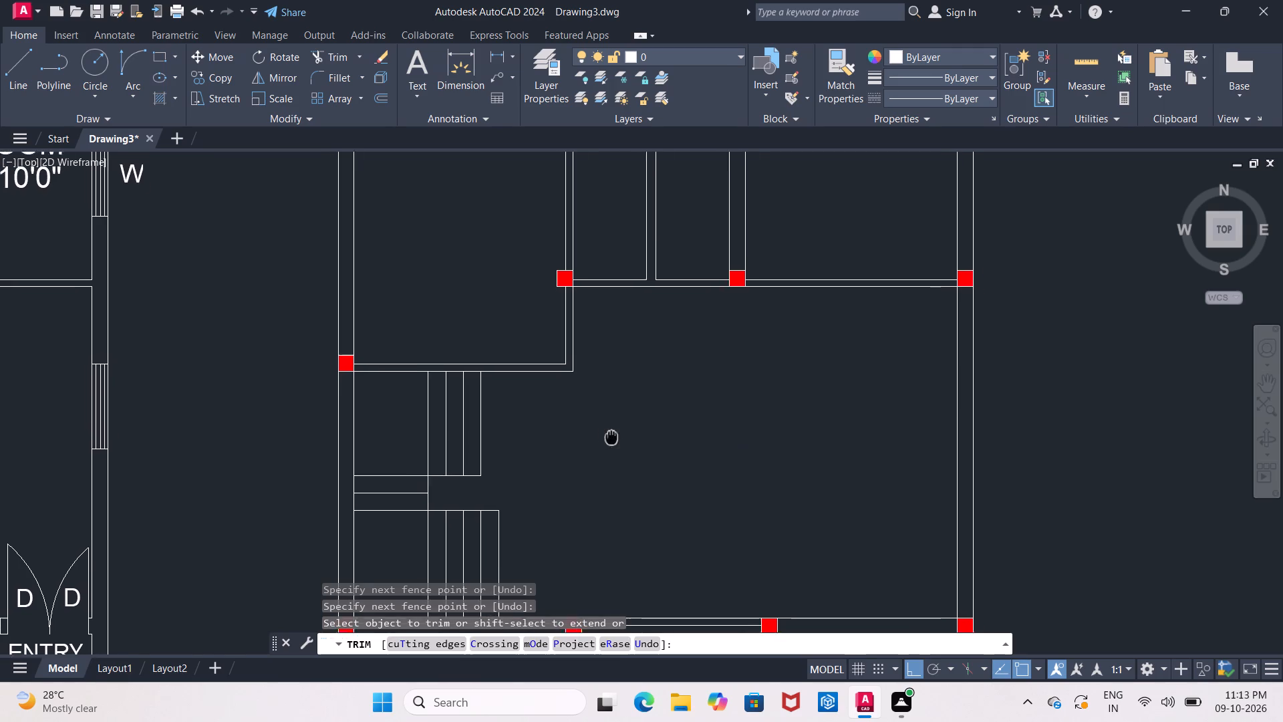
middle_drag(614, 439, 623, 449)
key(Escape)
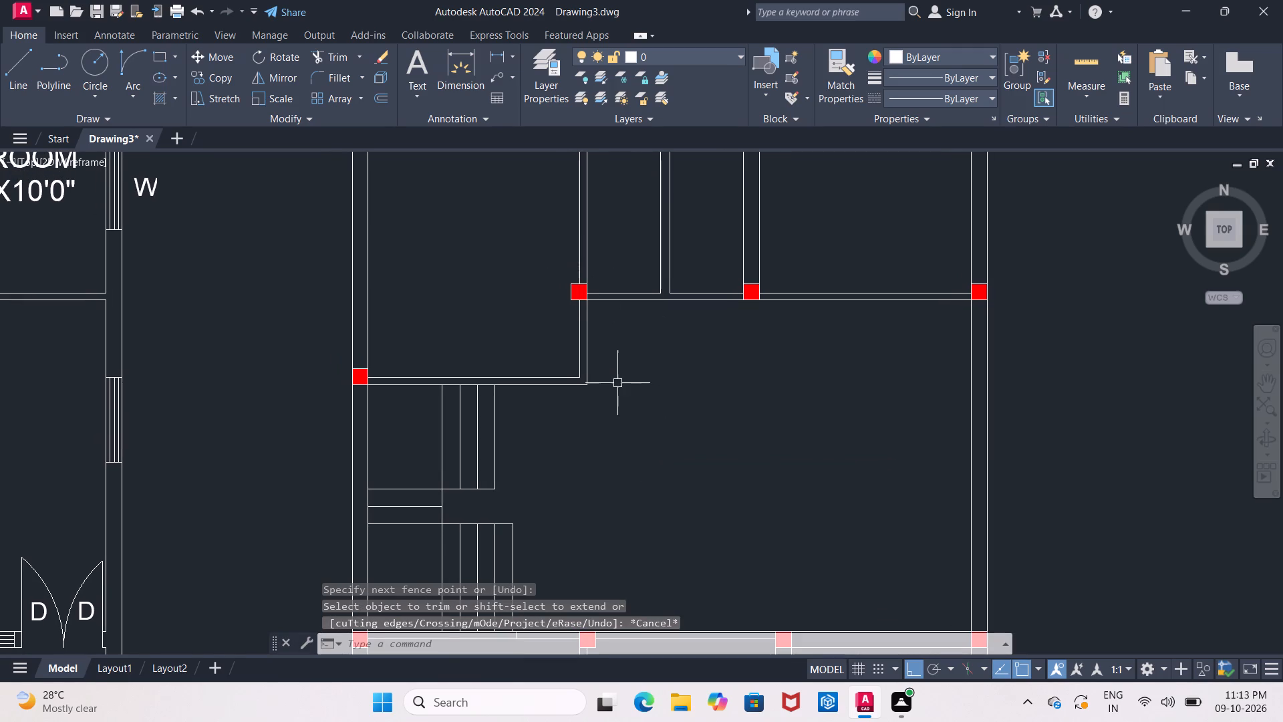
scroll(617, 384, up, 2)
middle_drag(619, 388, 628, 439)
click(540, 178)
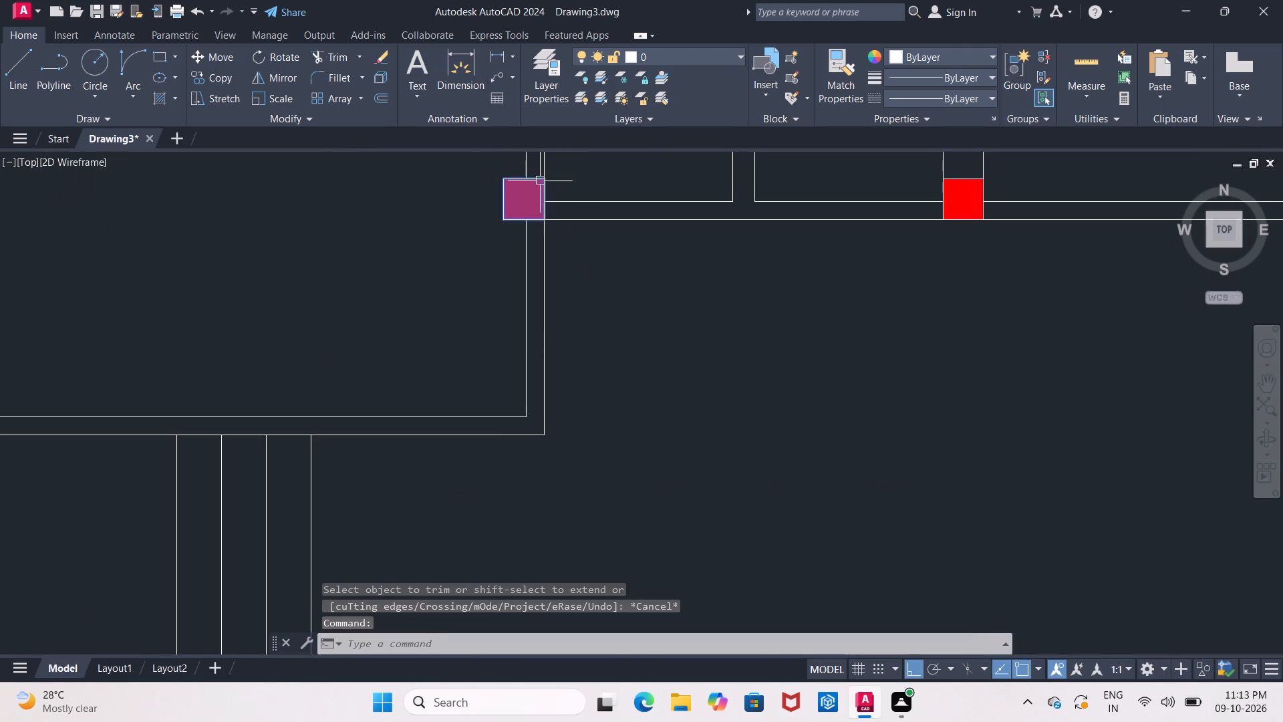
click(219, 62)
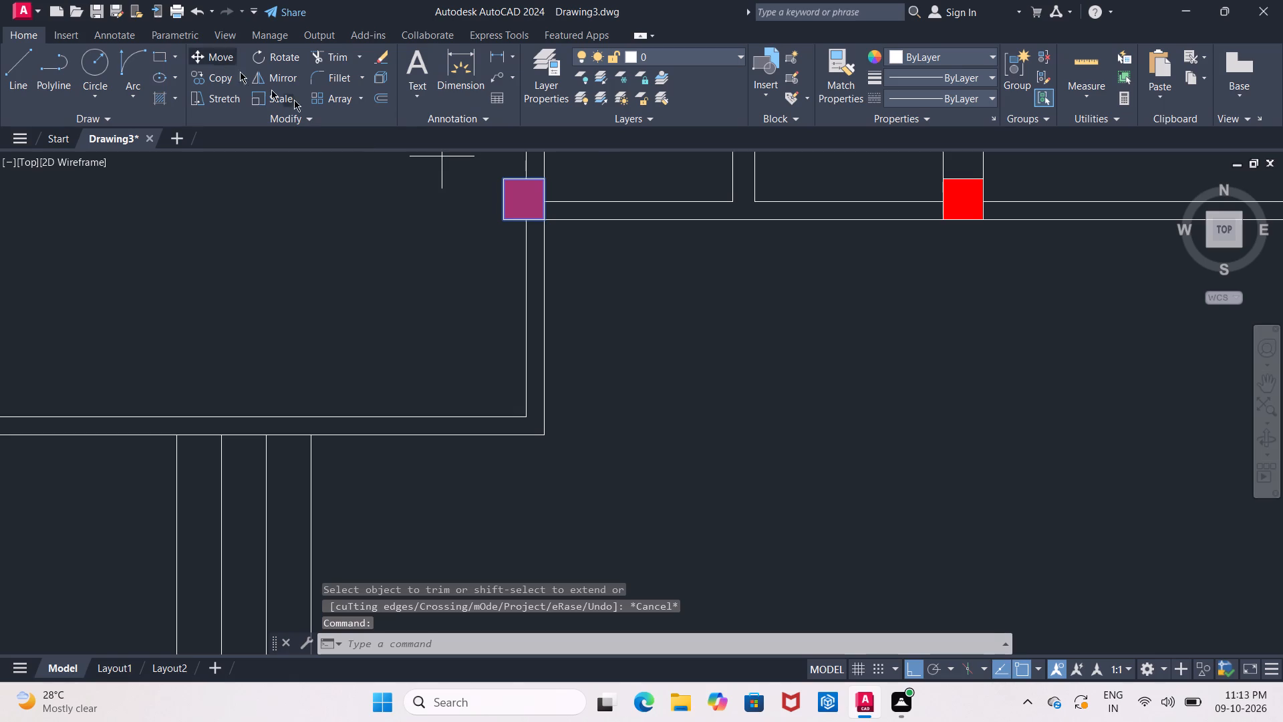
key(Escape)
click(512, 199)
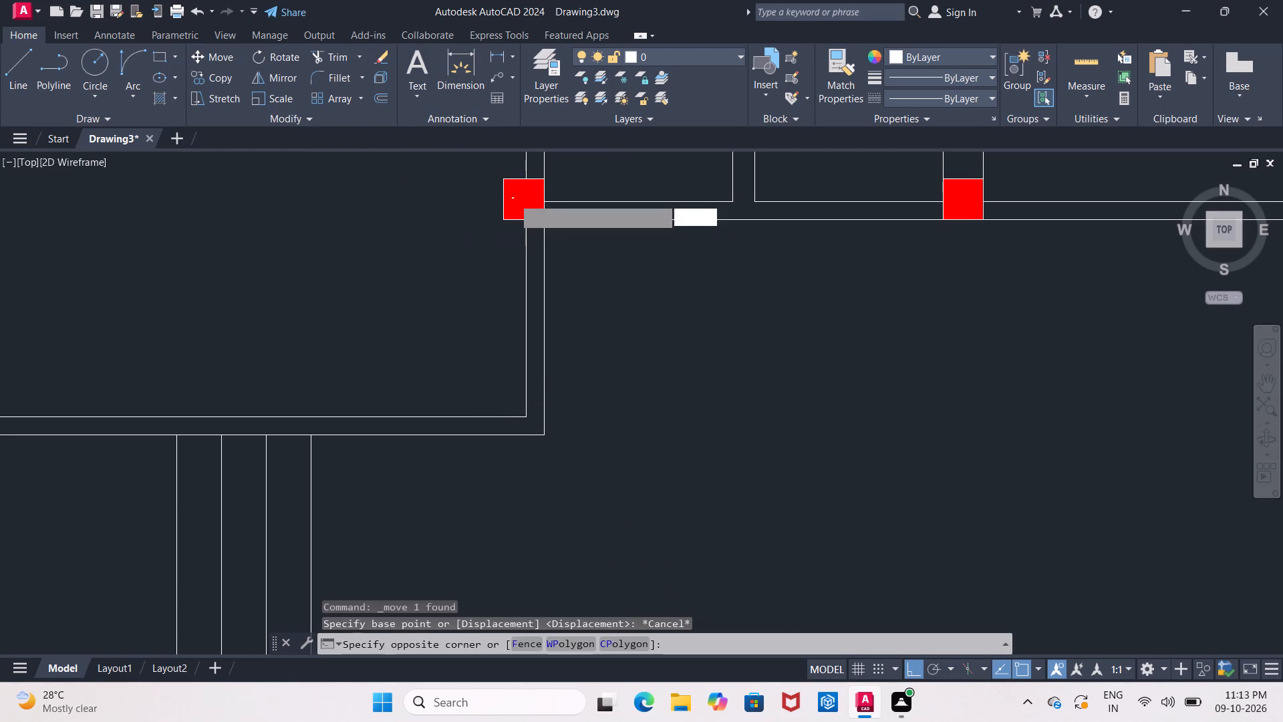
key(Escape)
Copy the second plan's column above the staircase wall corner 4'-0" straight down onto that corner.
click(511, 182)
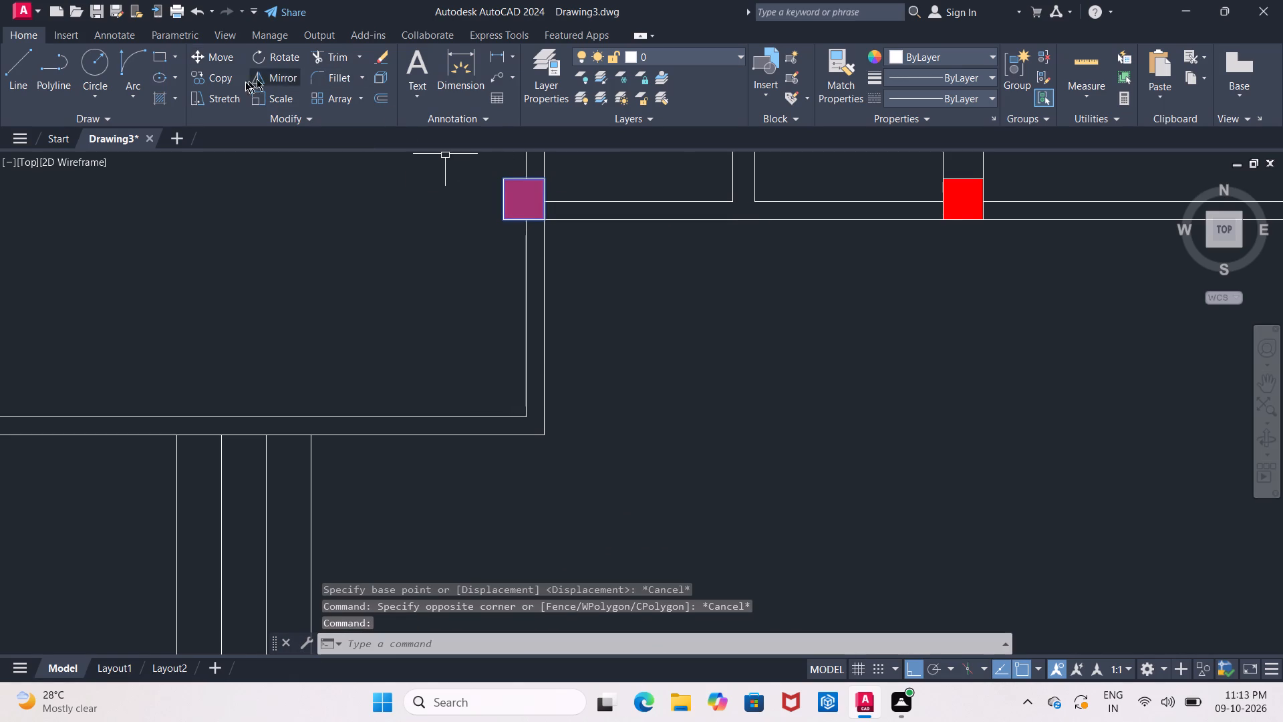
click(224, 84)
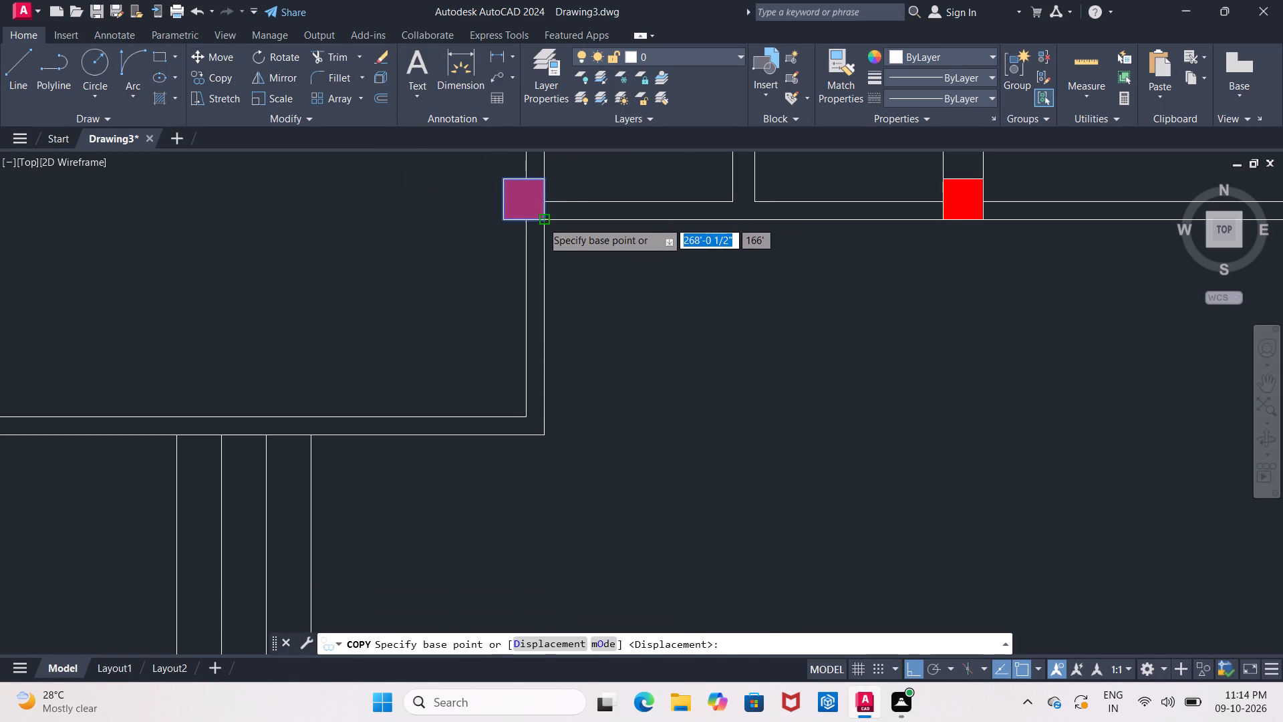
click(542, 221)
scroll(530, 408, up, 2)
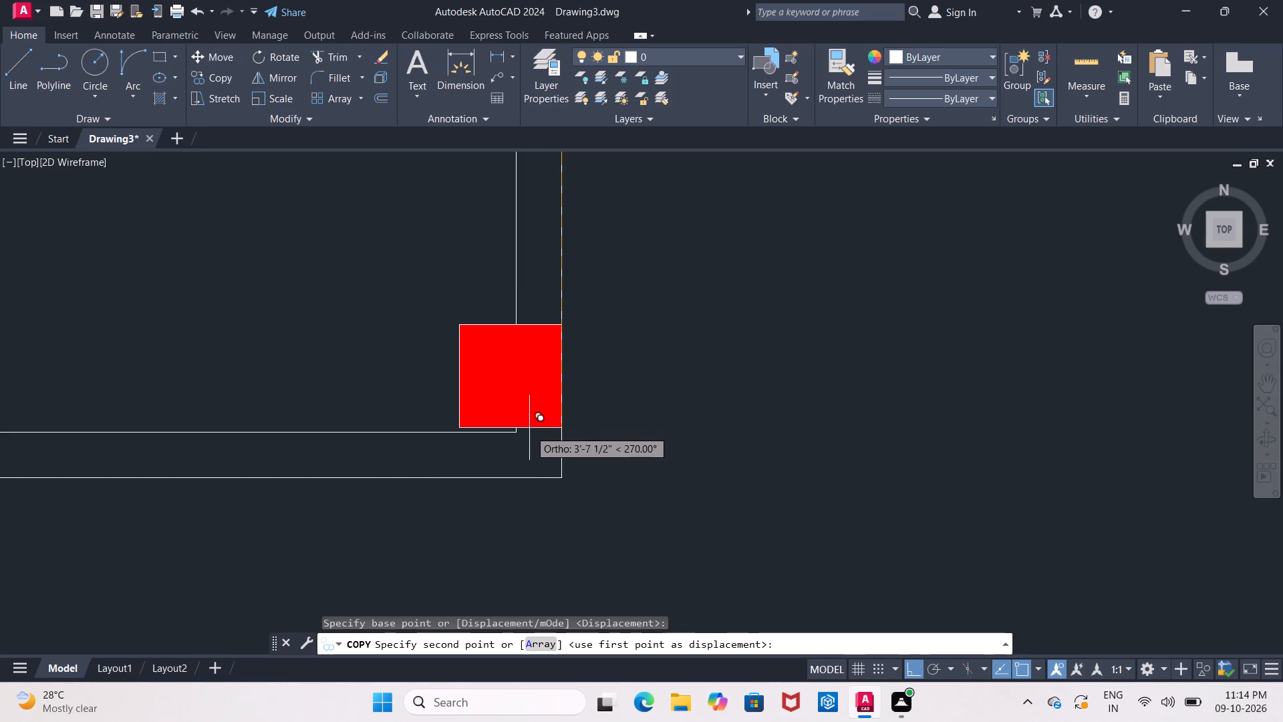
click(563, 476)
key(Escape)
Compare the second plan's columns and walls with those in the separate column layout.
scroll(566, 474, down, 4)
middle_drag(577, 475, 509, 320)
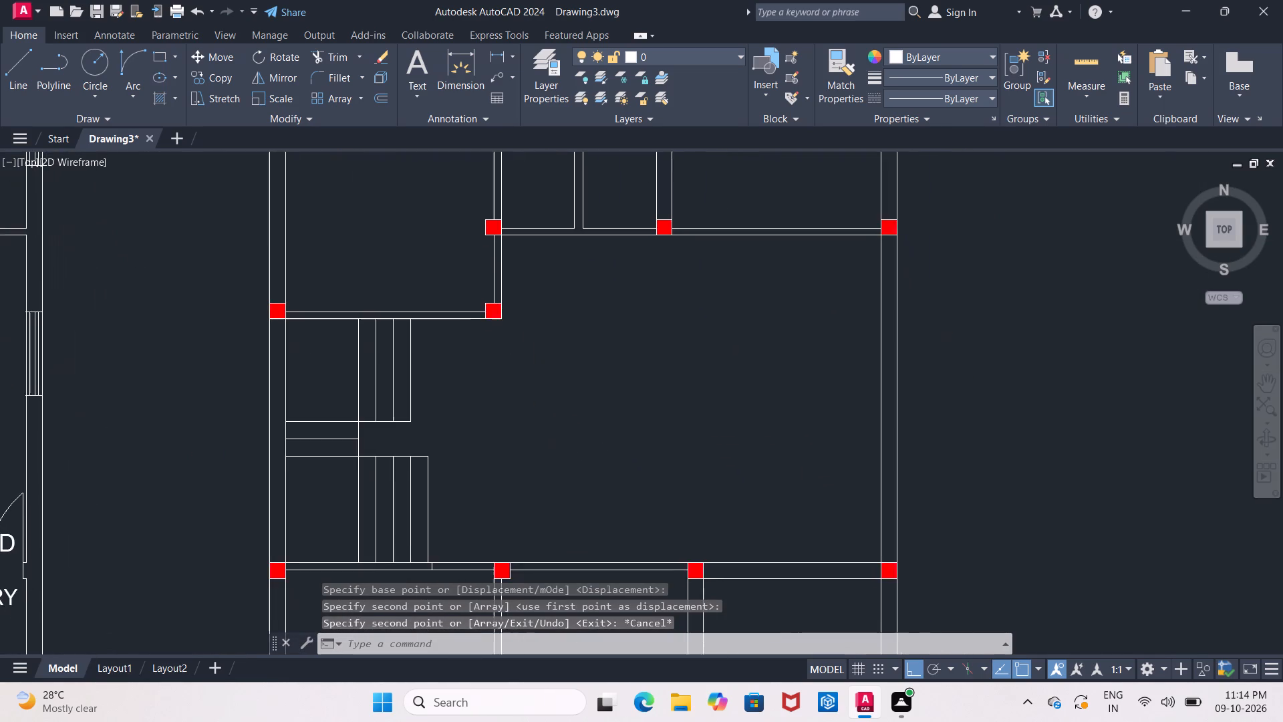
middle_drag(509, 320, 508, 320)
scroll(585, 366, down, 3)
middle_drag(587, 376, 523, 362)
scroll(544, 355, up, 1)
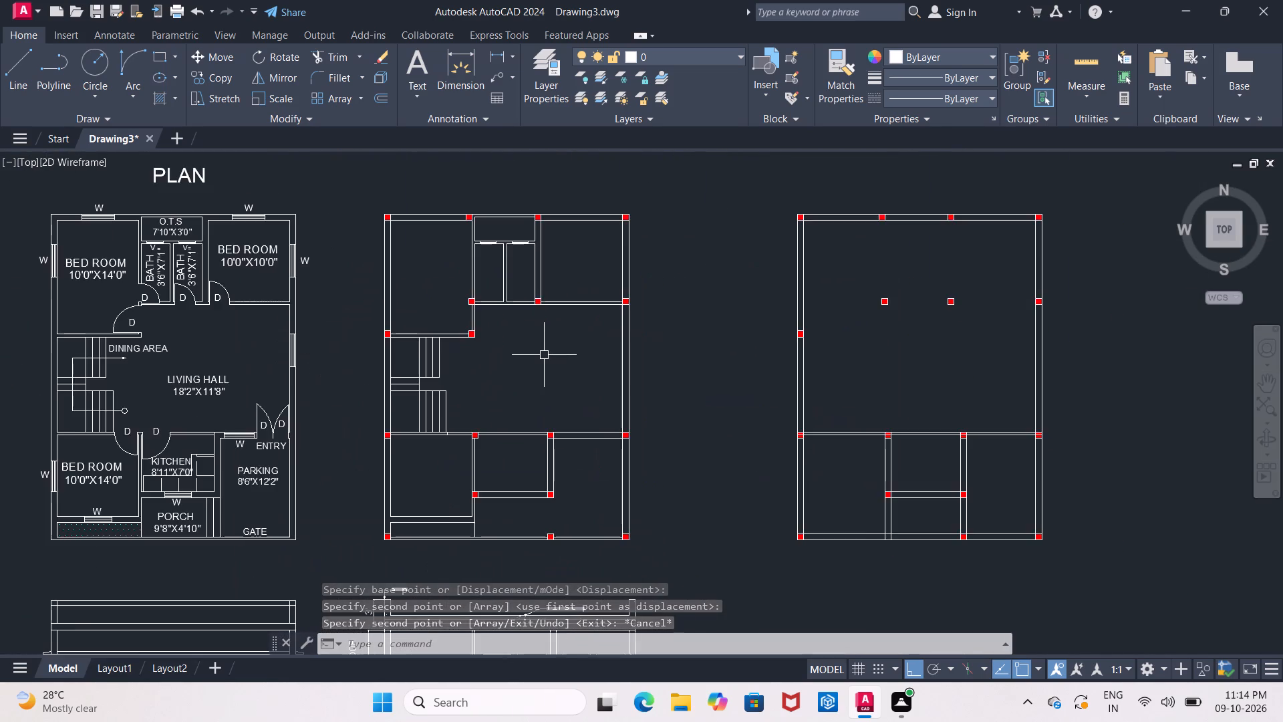
scroll(544, 355, up, 1)
middle_drag(544, 355, 444, 357)
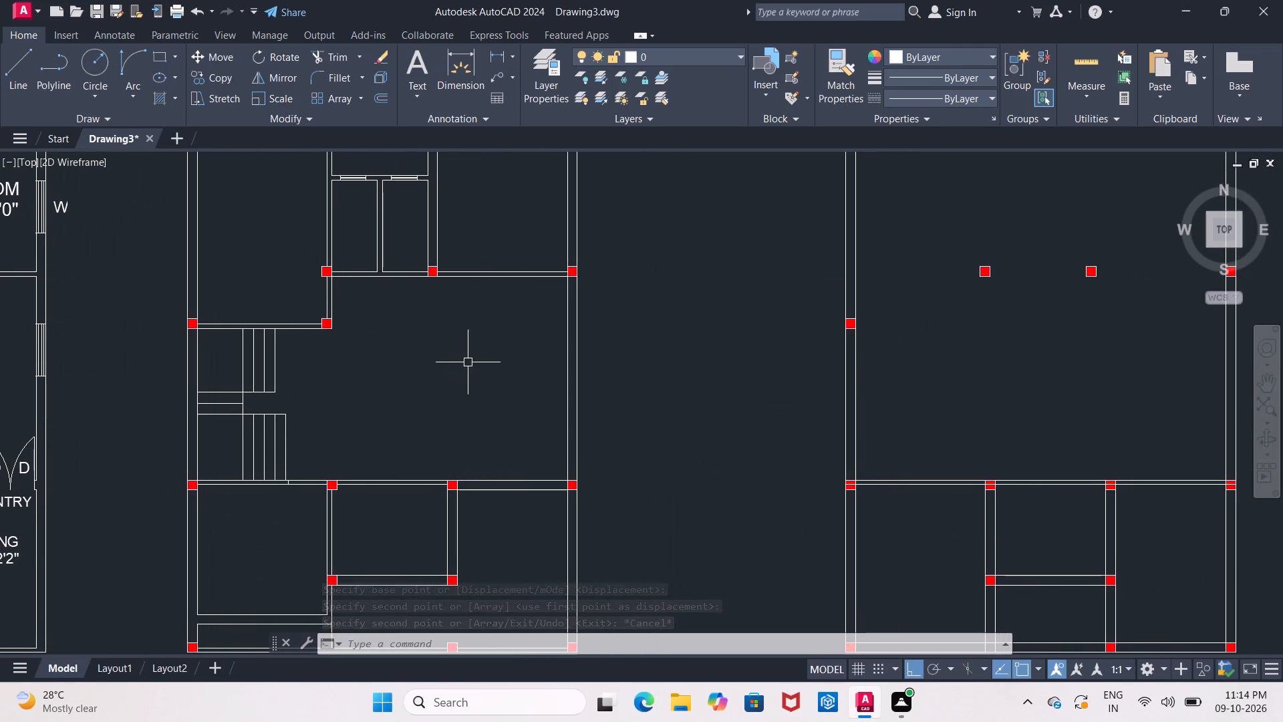
middle_drag(700, 353, 464, 378)
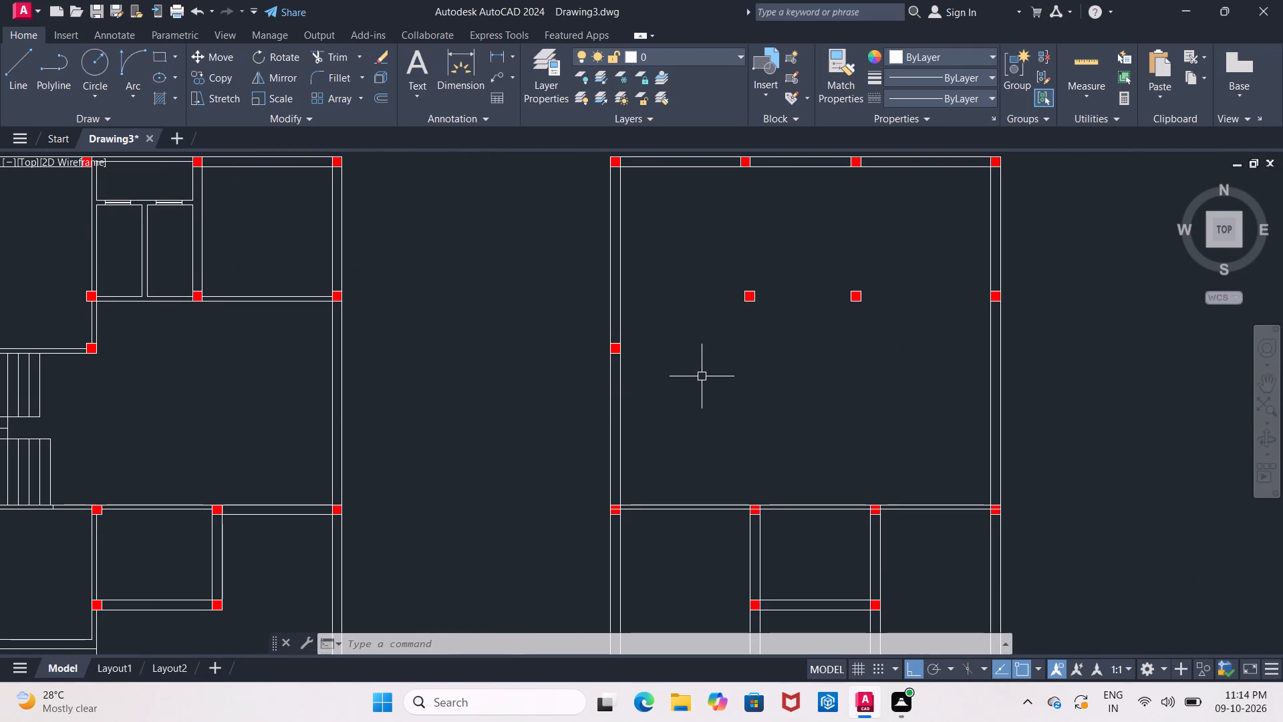
key(Escape)
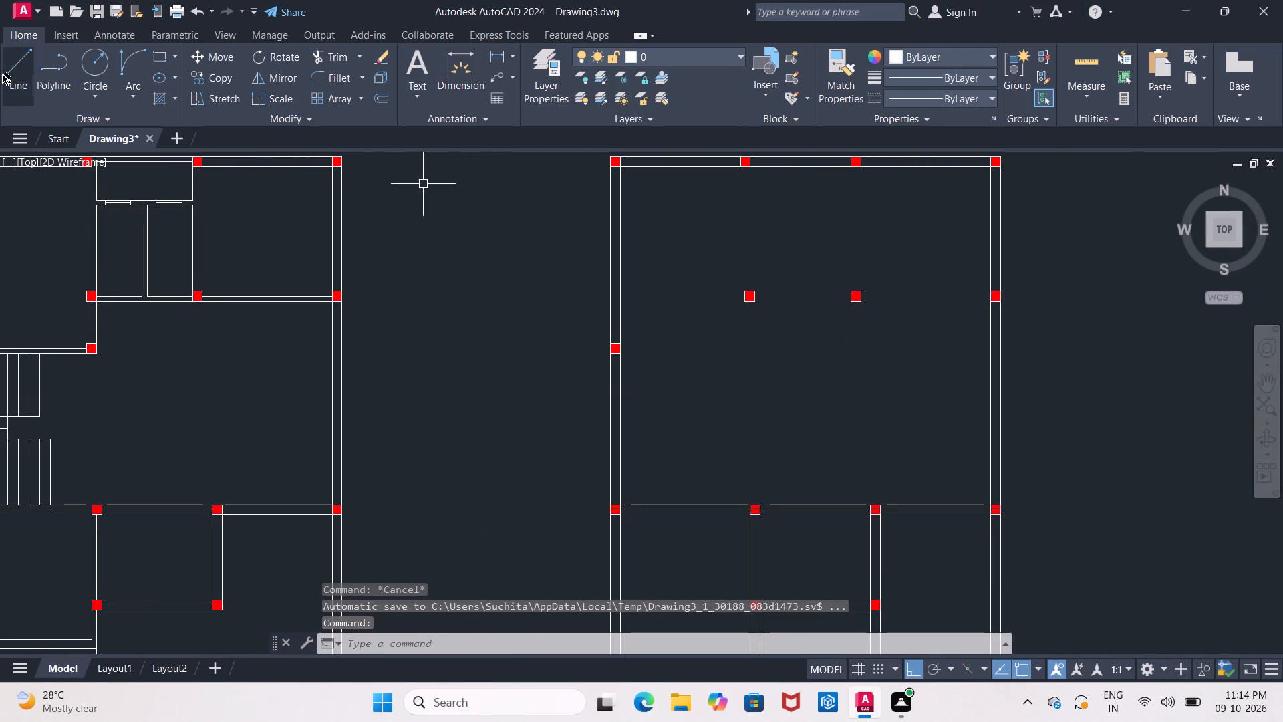
In the column layout, extend the left line of the left interior vertical wall up to the freestanding column above it.
middle_drag(723, 400, 684, 280)
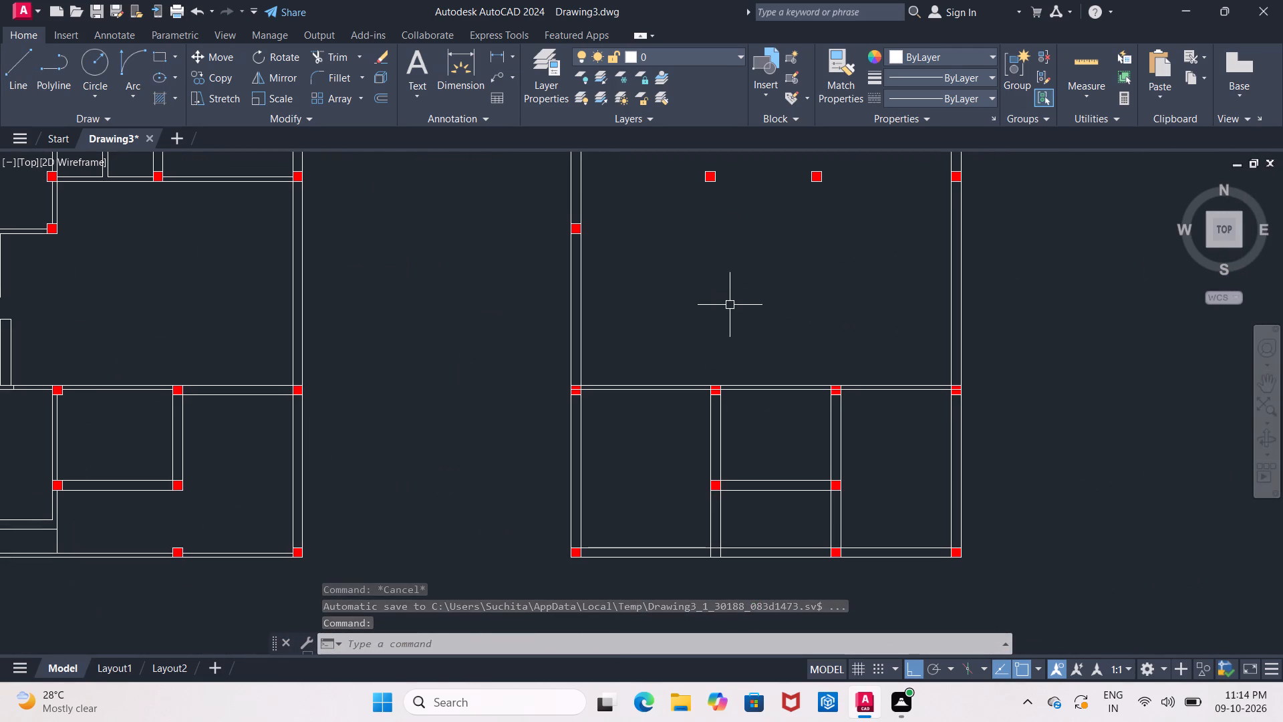
text(EX)
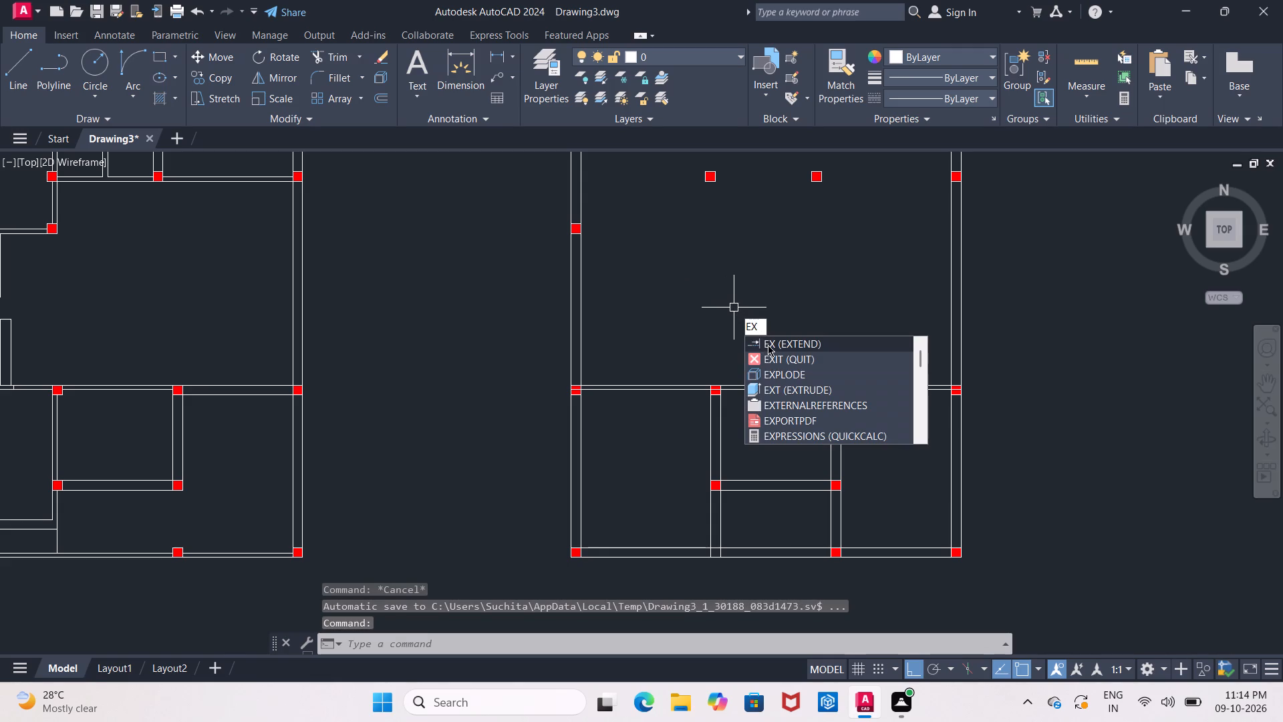
click(768, 344)
click(714, 428)
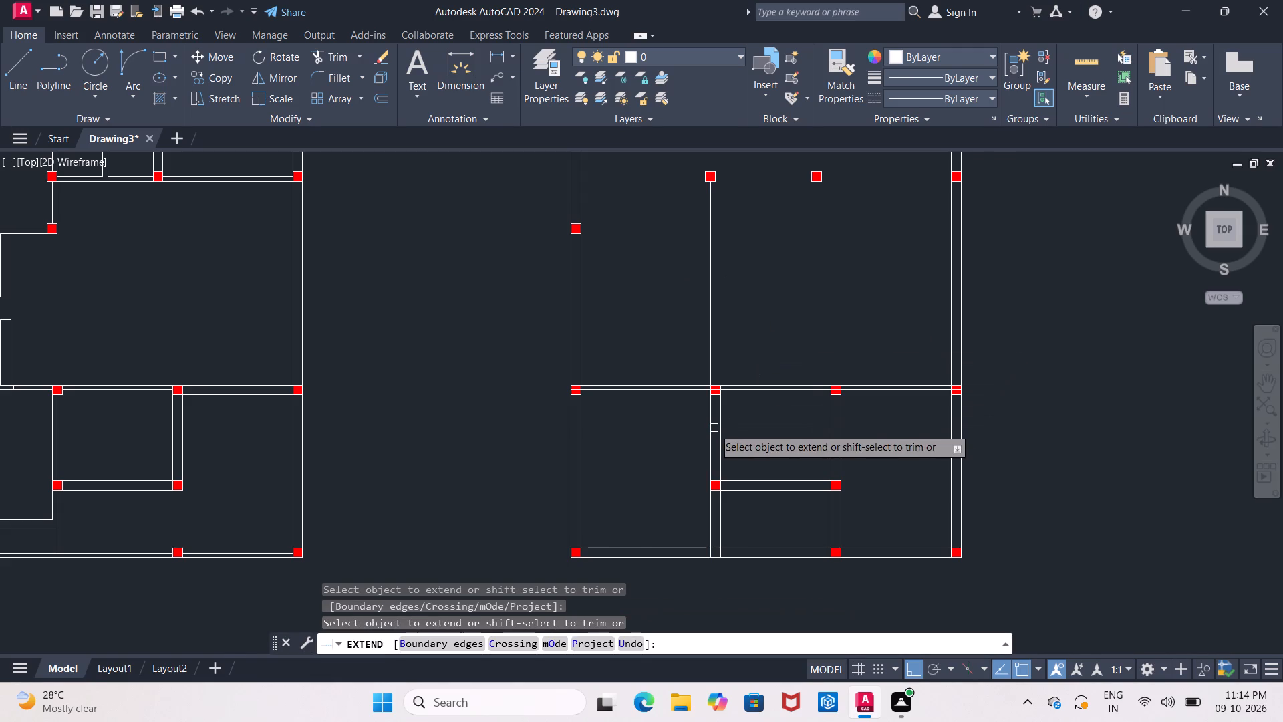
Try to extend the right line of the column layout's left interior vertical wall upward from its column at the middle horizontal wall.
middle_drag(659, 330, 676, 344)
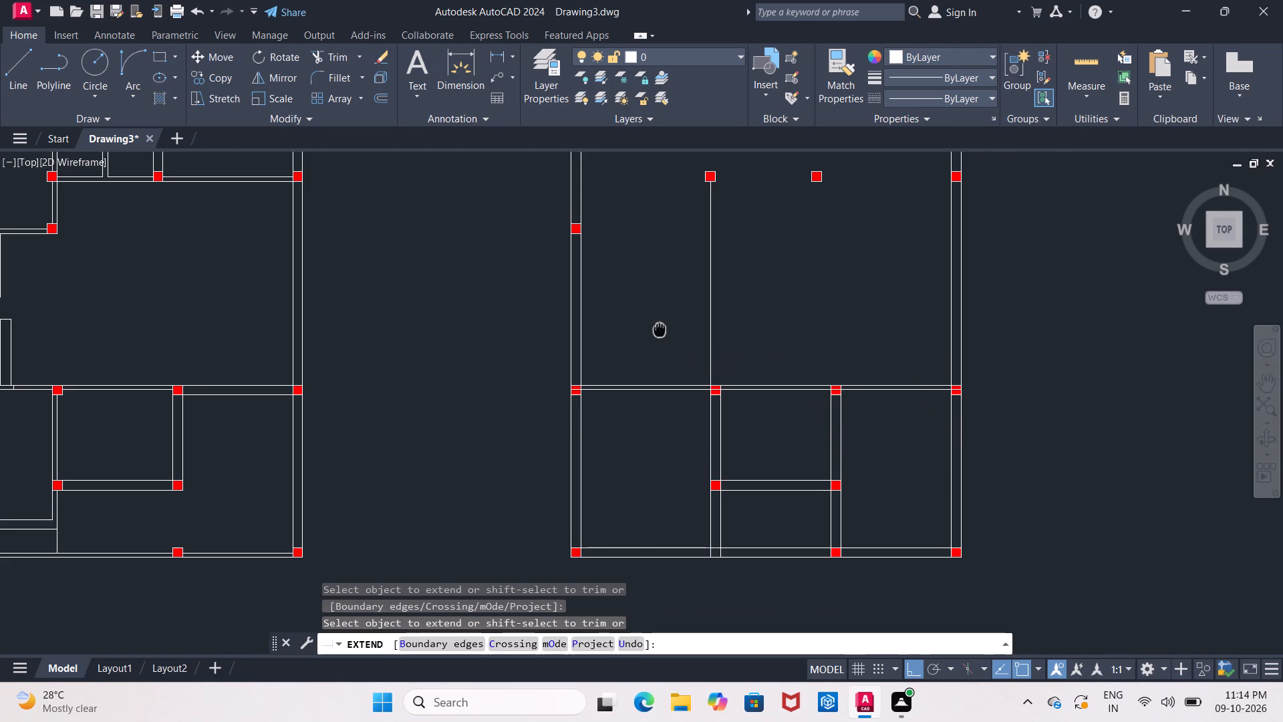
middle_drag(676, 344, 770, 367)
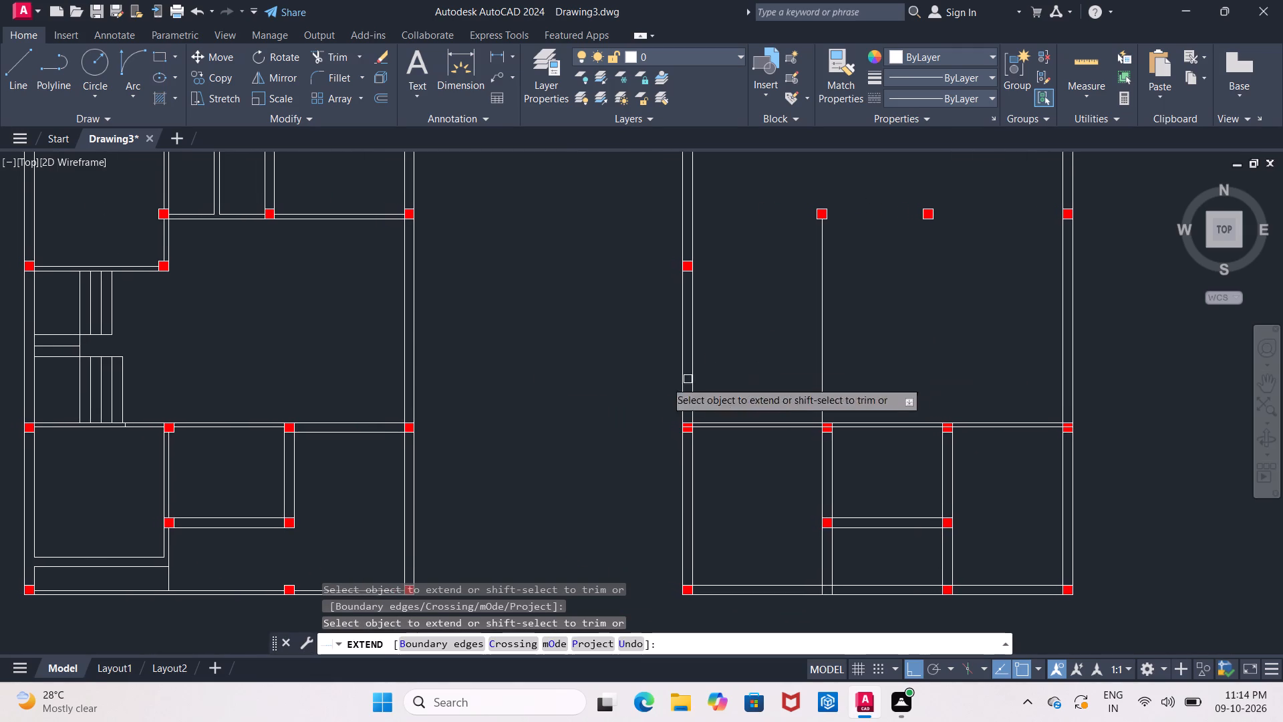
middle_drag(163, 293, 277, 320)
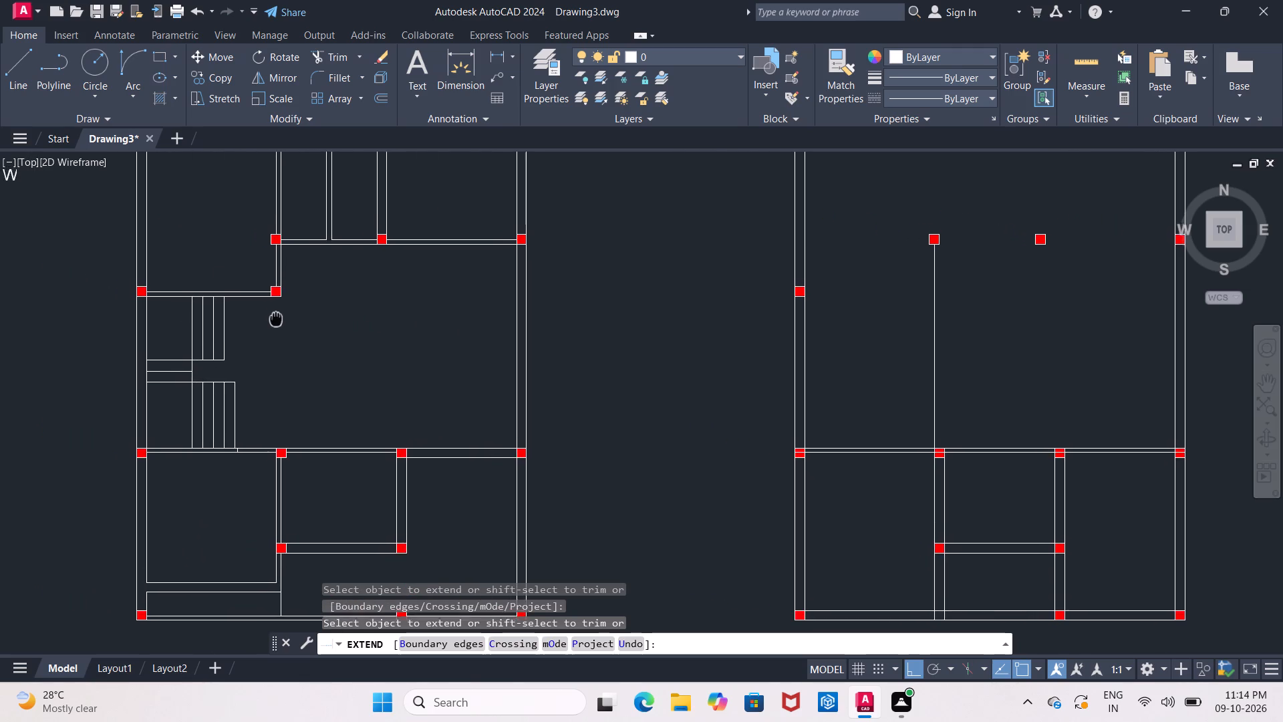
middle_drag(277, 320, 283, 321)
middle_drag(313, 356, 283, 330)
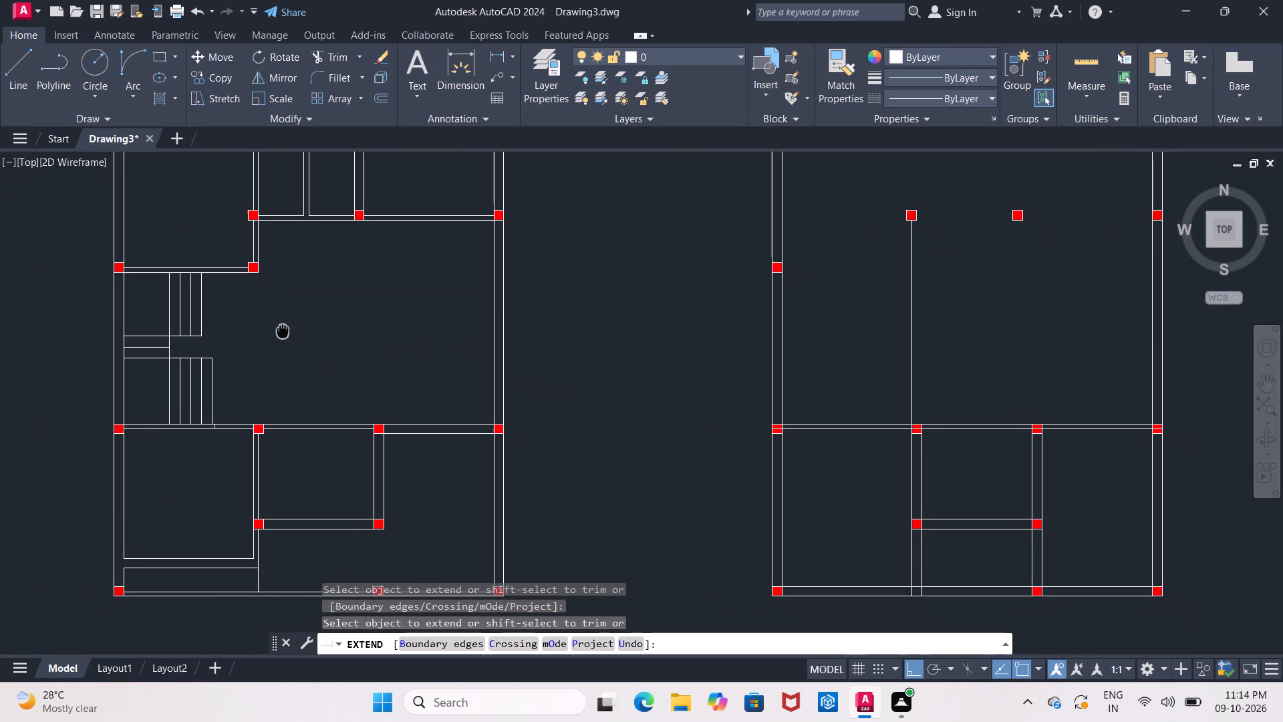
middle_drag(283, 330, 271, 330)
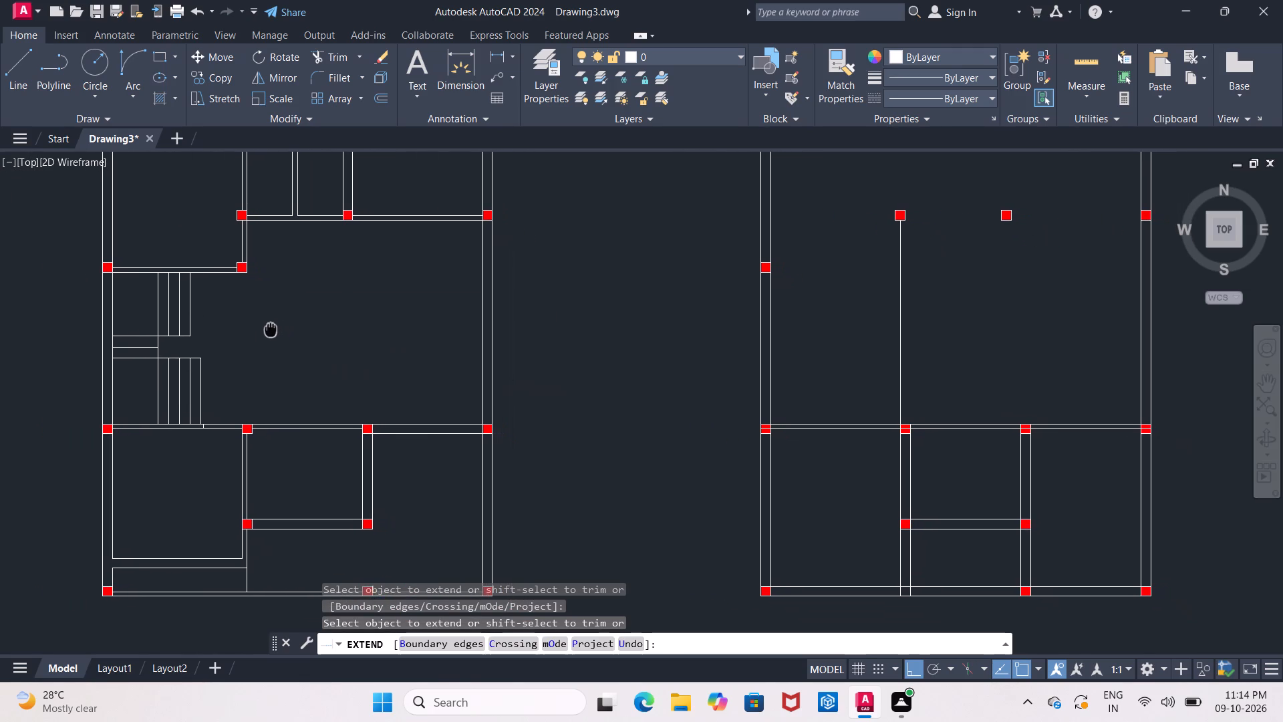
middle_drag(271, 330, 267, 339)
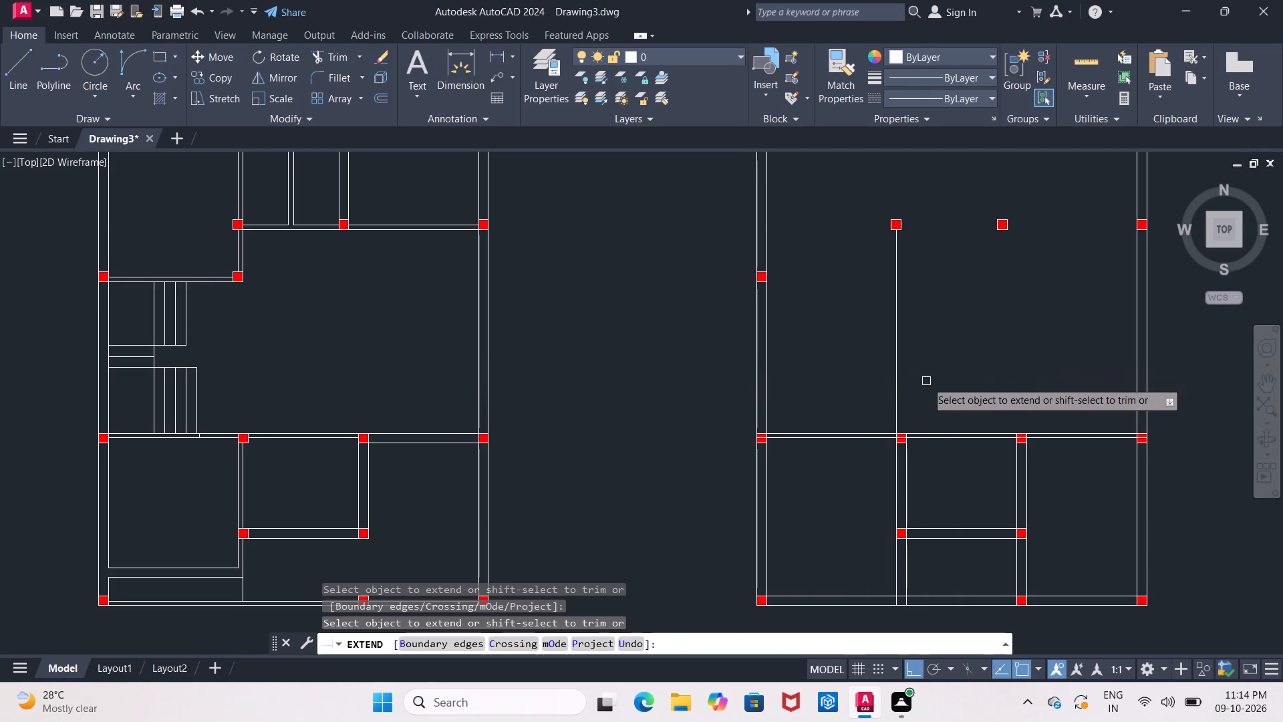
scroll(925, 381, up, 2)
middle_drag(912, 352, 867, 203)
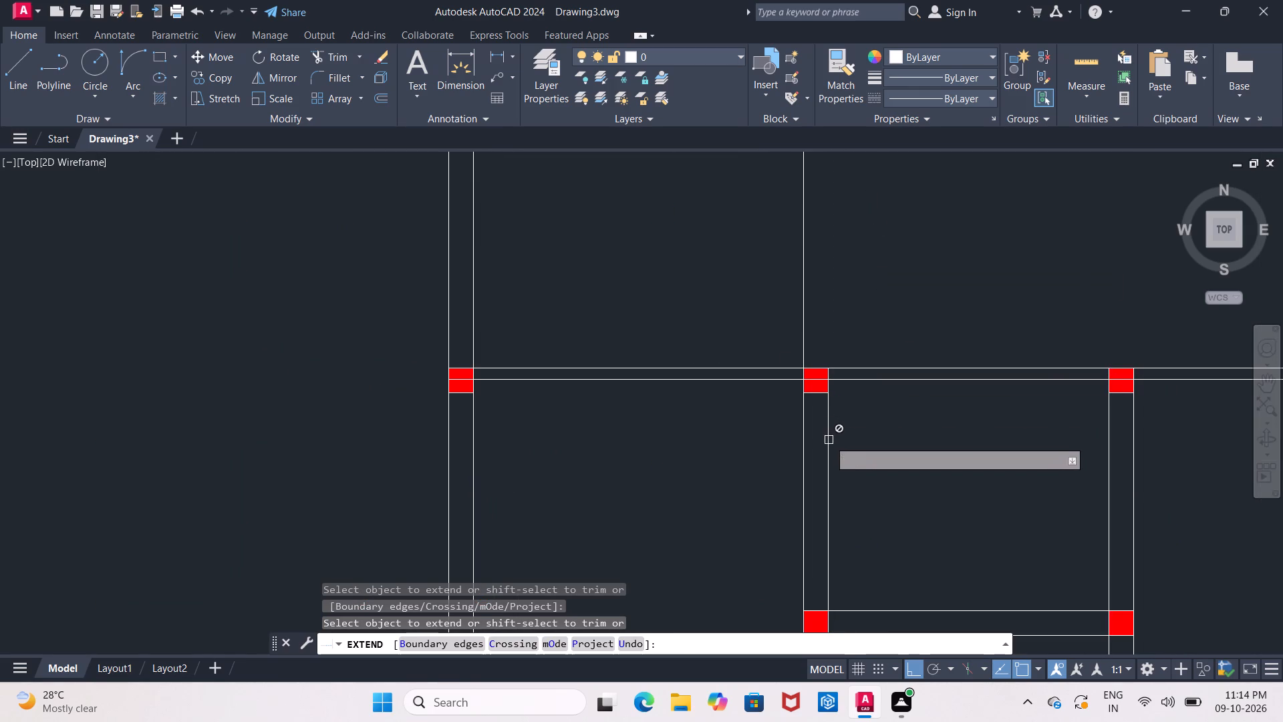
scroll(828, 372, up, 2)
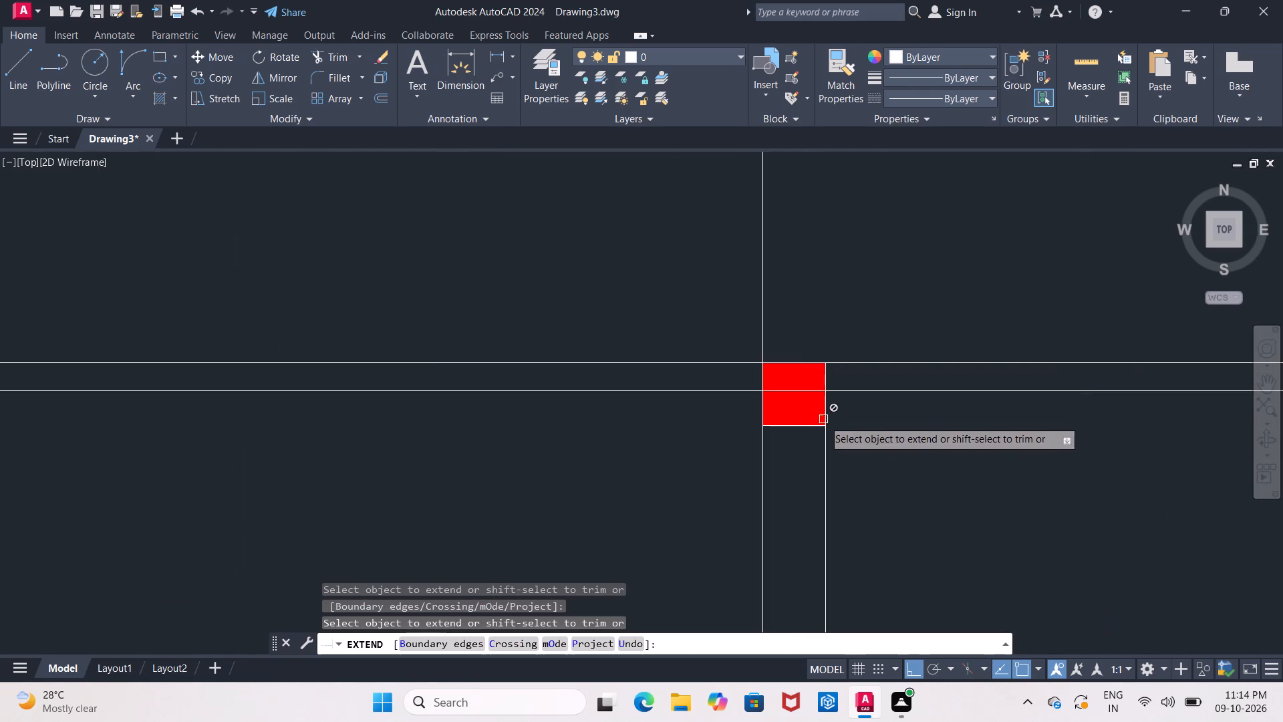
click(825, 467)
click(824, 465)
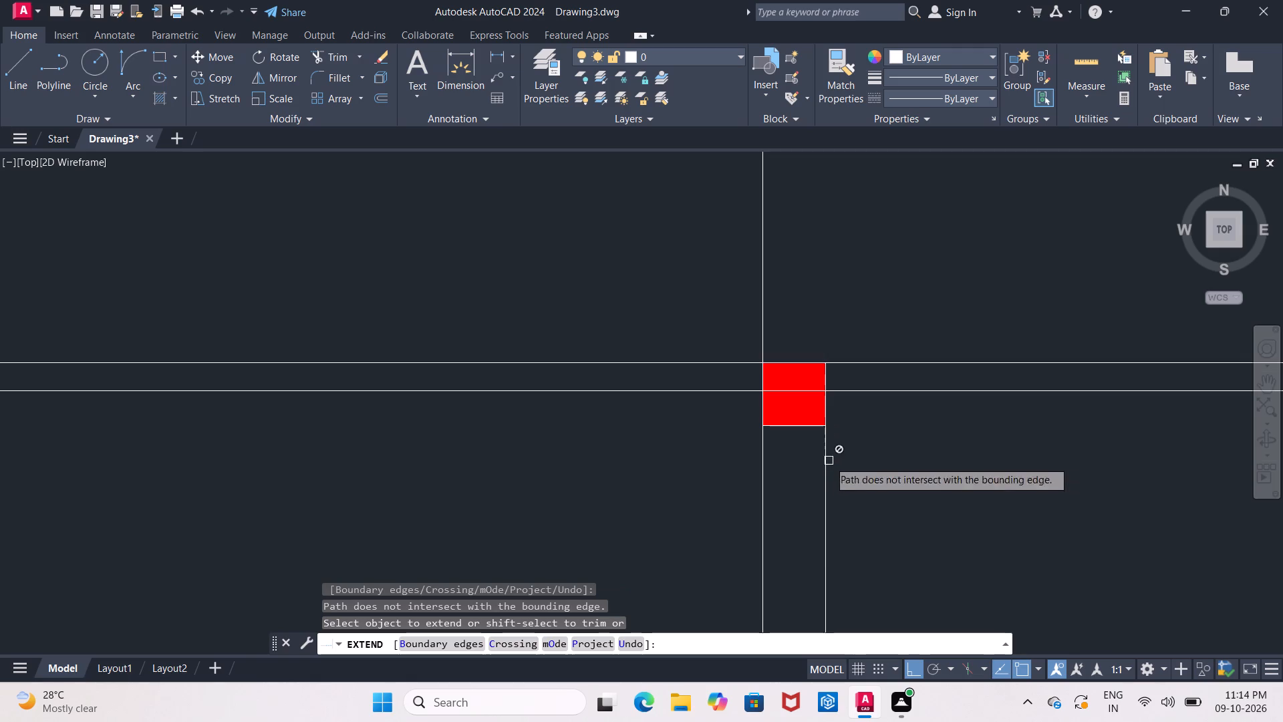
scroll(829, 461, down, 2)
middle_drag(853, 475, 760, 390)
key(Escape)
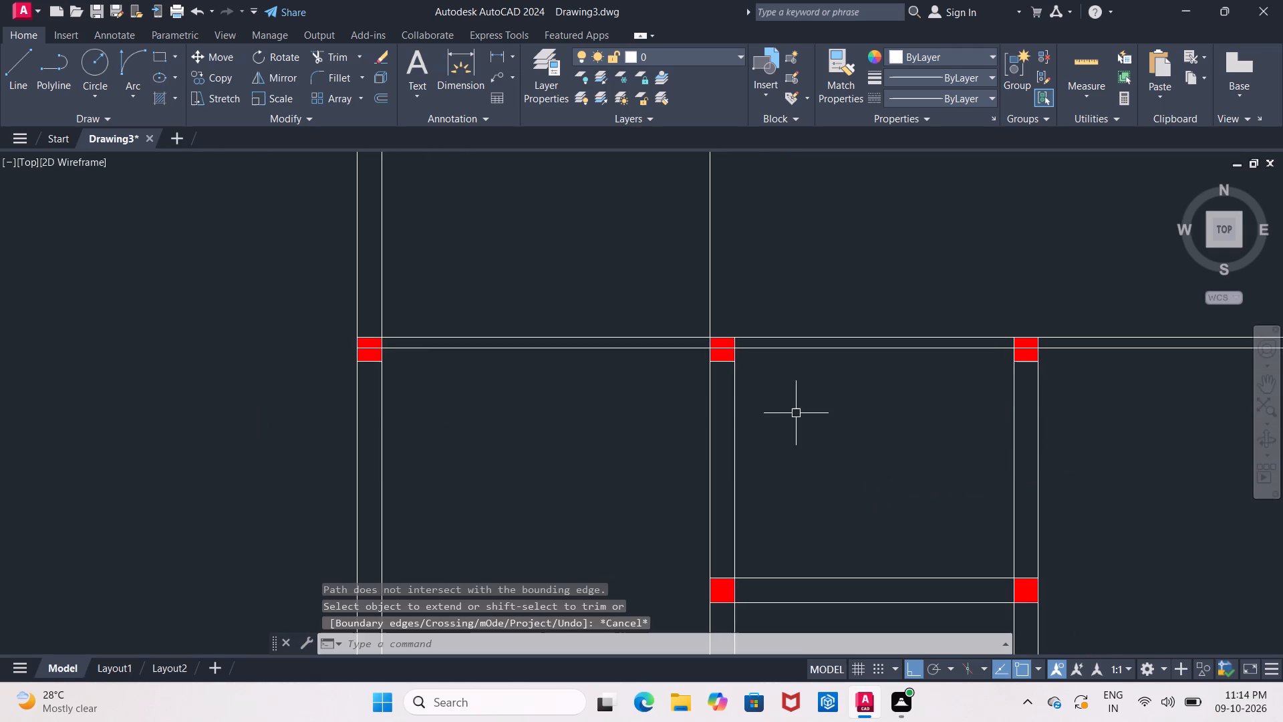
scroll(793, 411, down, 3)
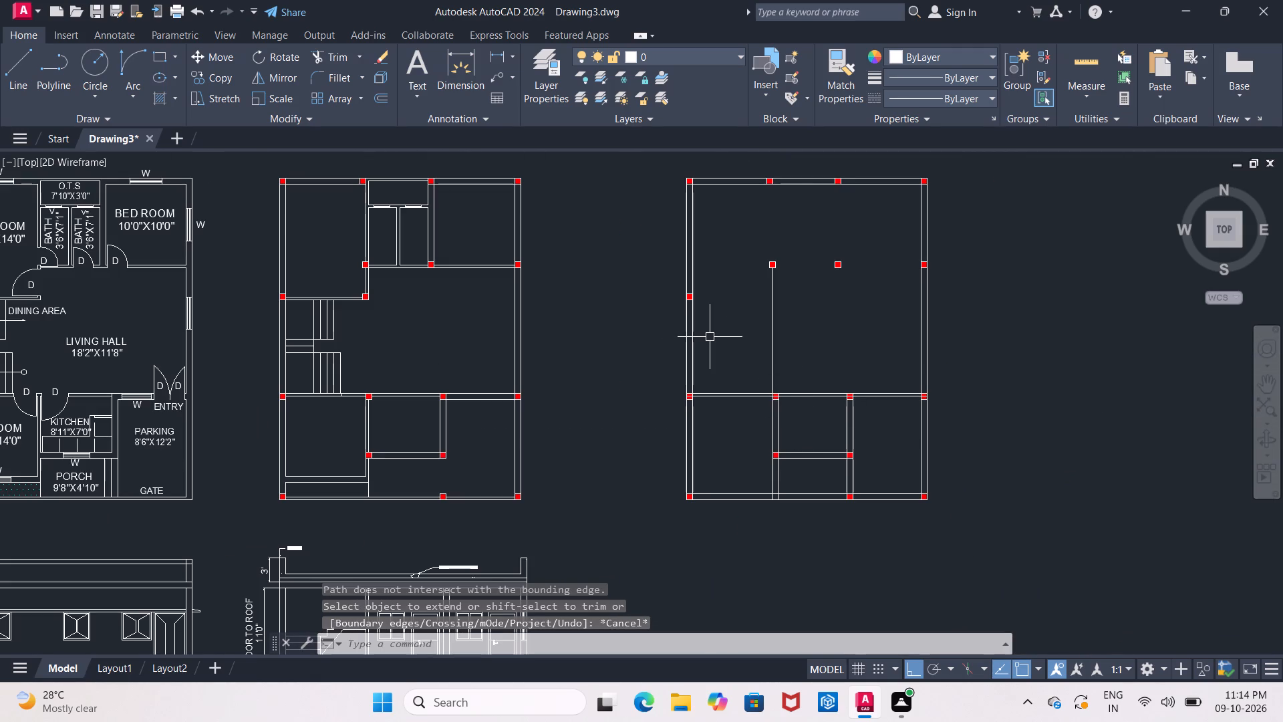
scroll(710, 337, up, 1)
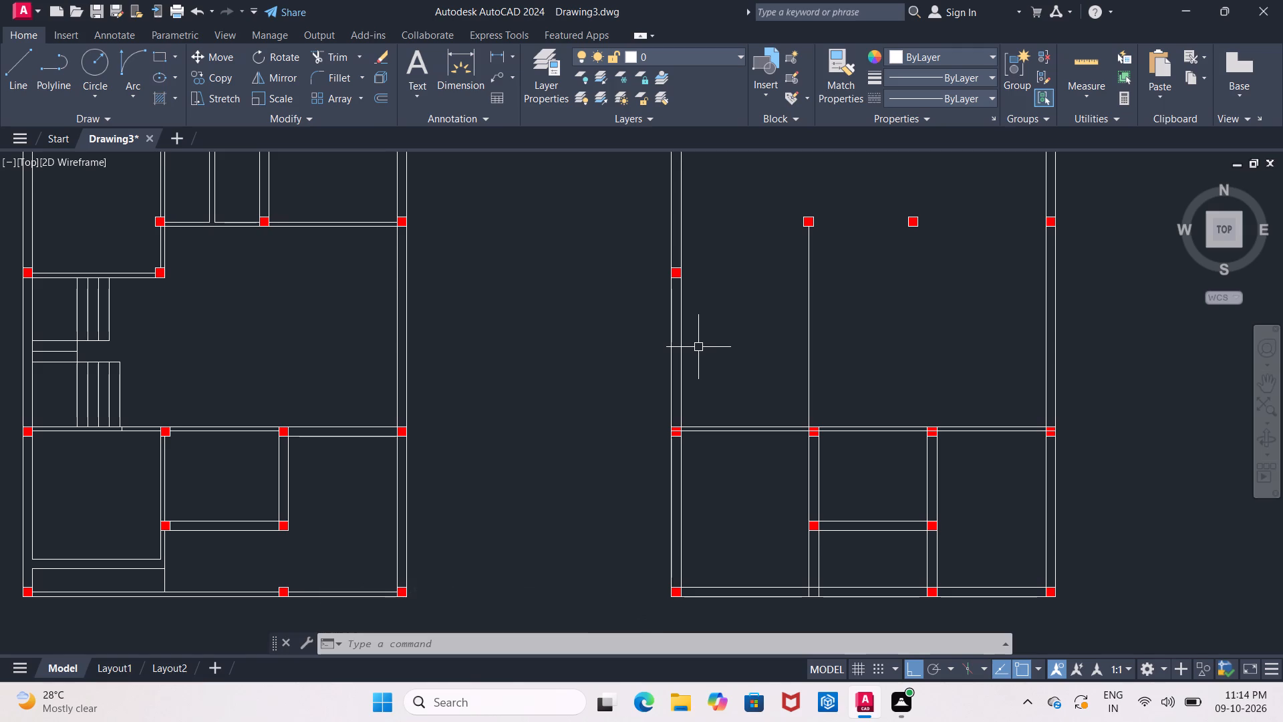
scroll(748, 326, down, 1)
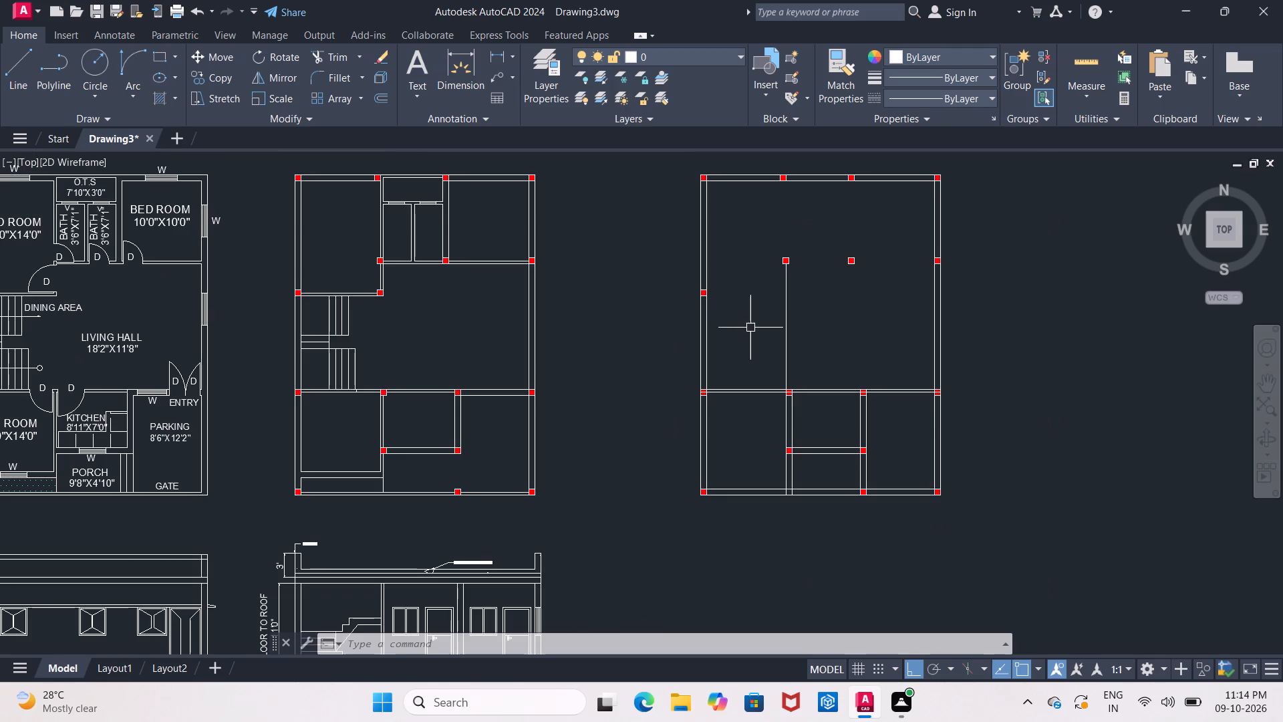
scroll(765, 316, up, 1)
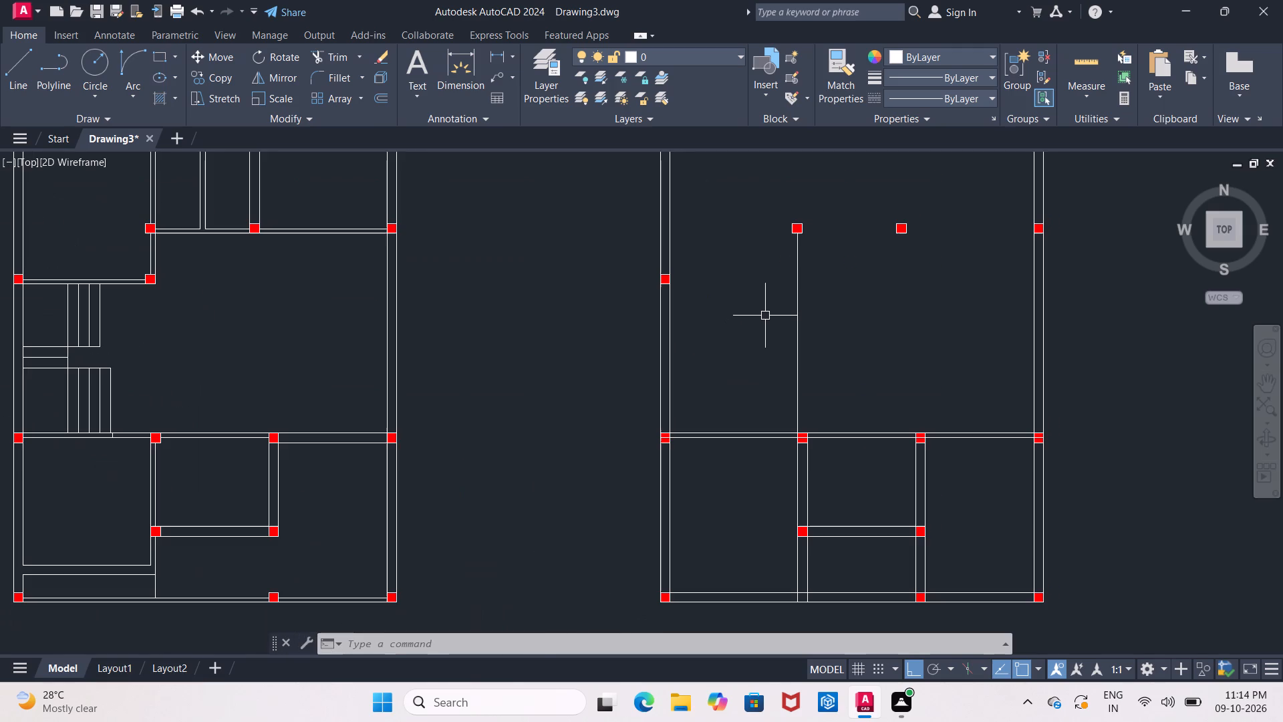
In the column layout, draw a line about 34'-2" long from the upper right-wall column's top outer corner horizontally left past the outer wall.
middle_drag(765, 316, 715, 337)
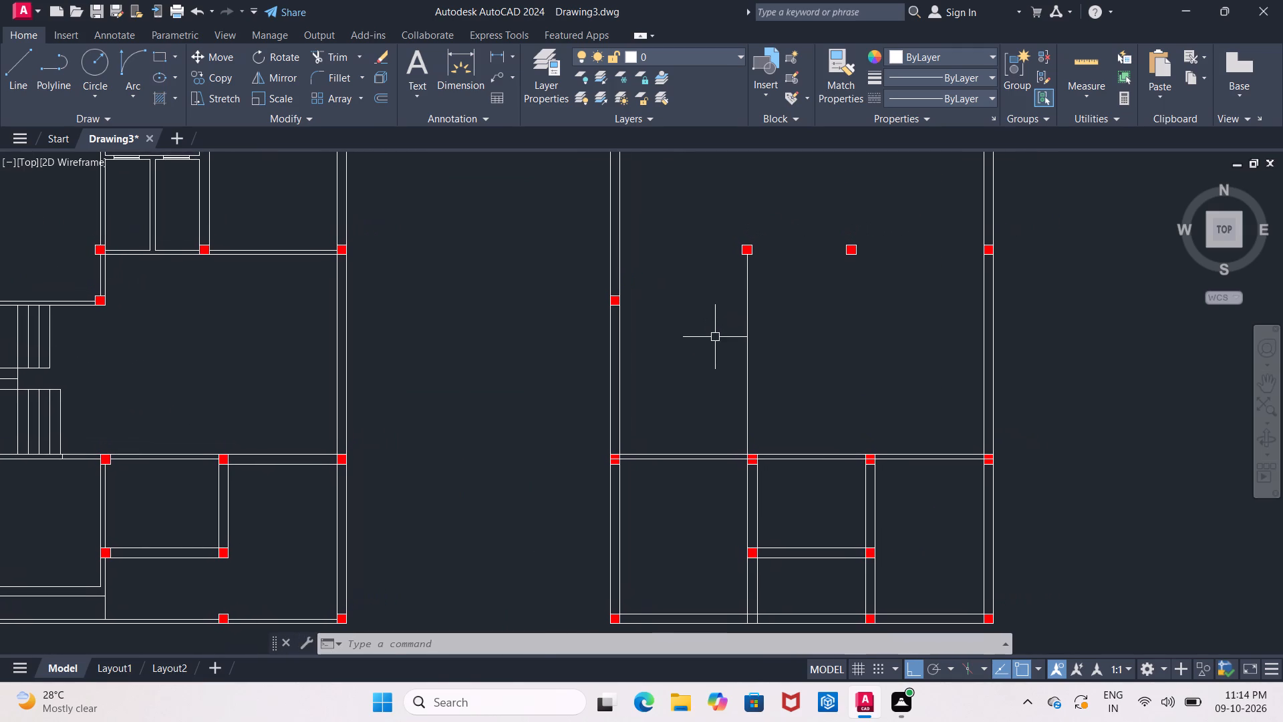
scroll(715, 337, down, 1)
middle_drag(715, 337, 662, 336)
key(Escape)
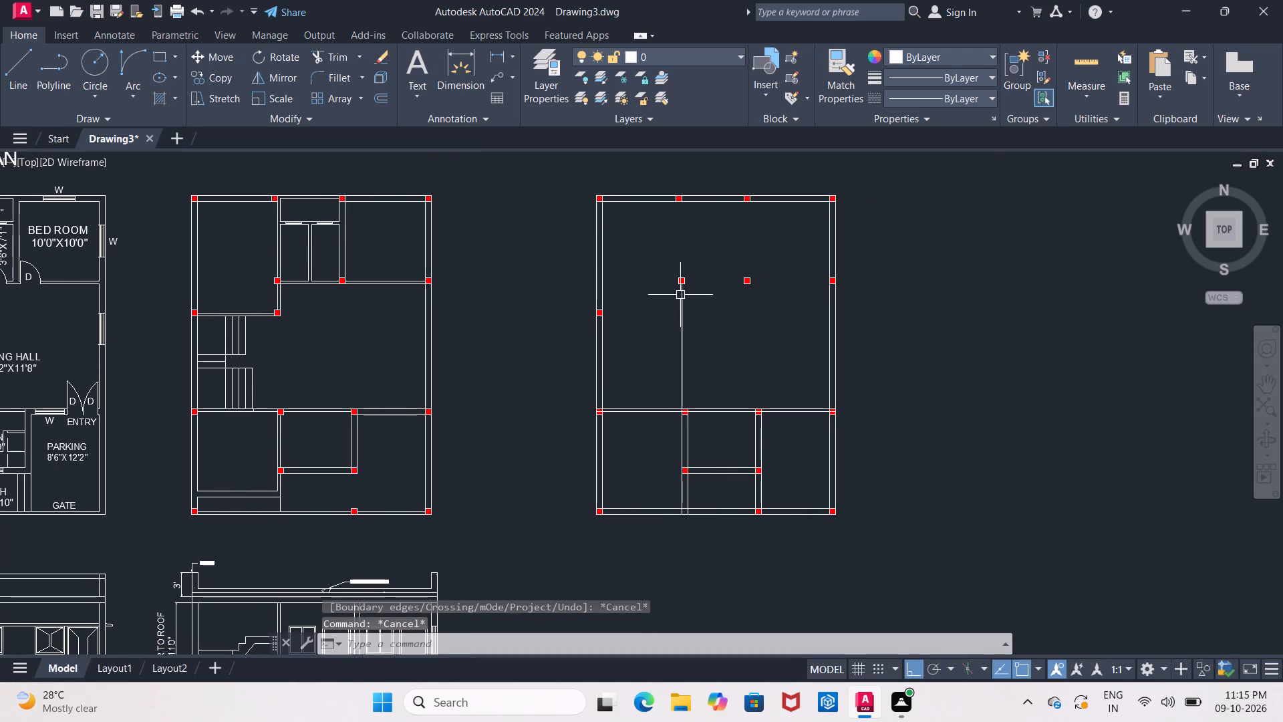
click(33, 64)
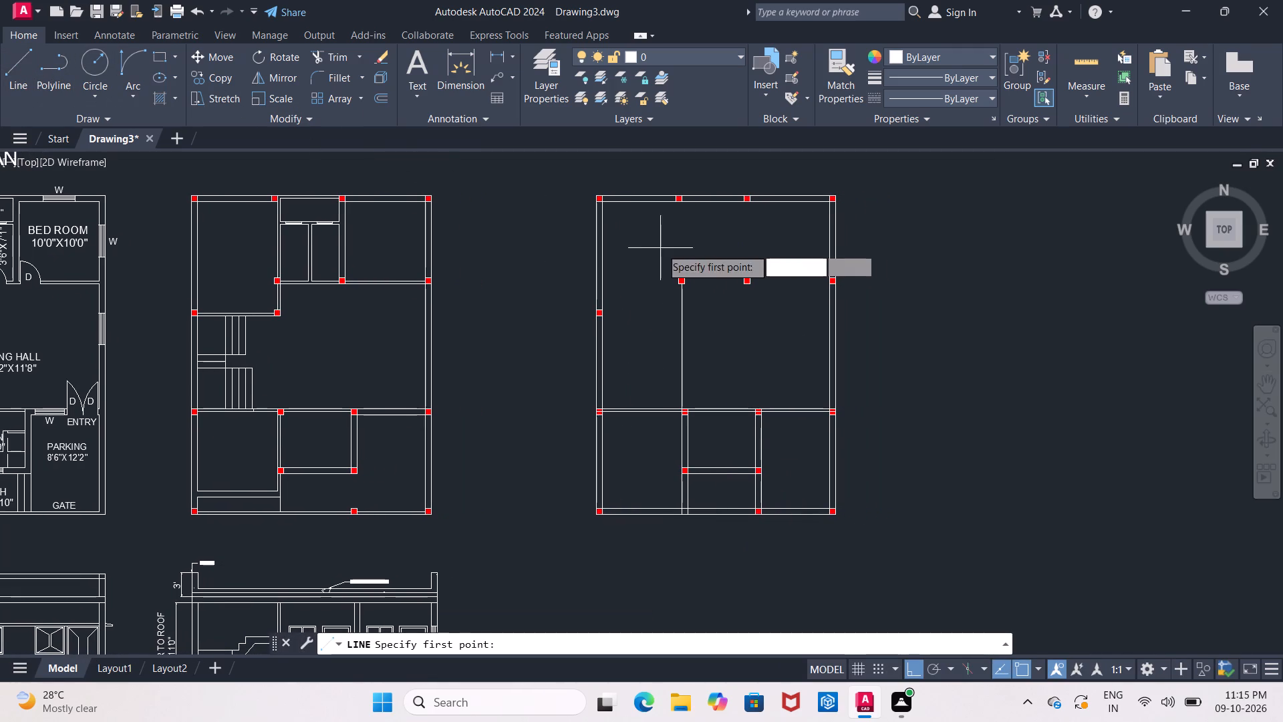
middle_drag(698, 251, 601, 234)
scroll(698, 251, up, 1)
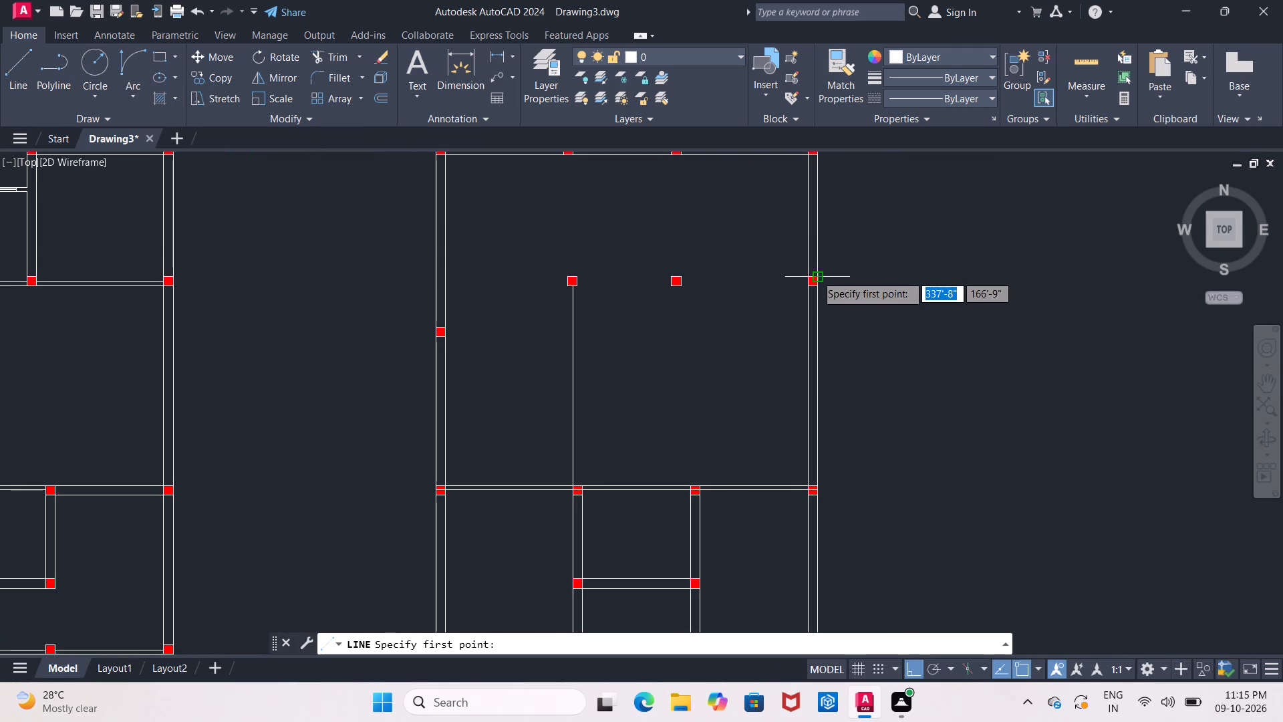
click(816, 275)
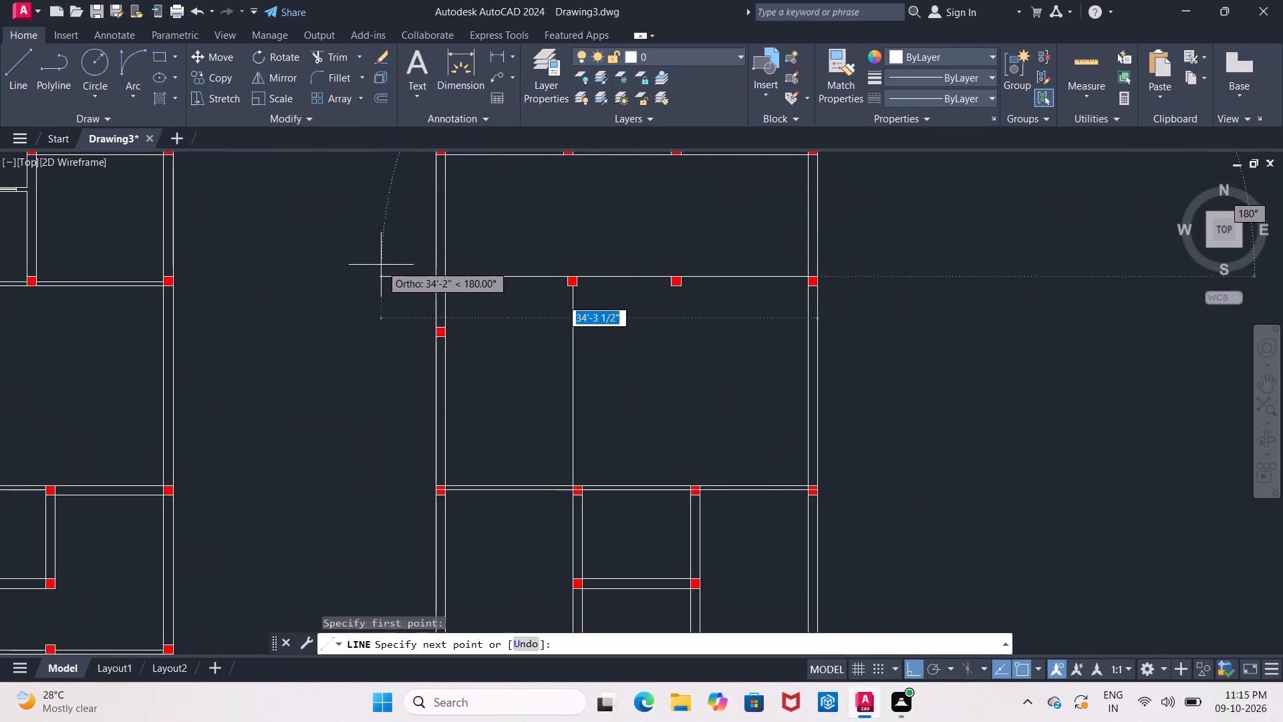
click(381, 265)
key(Escape)
Offset the column layout's new horizontal line 9" downward to form a double wall line through the freestanding columns.
key(o)
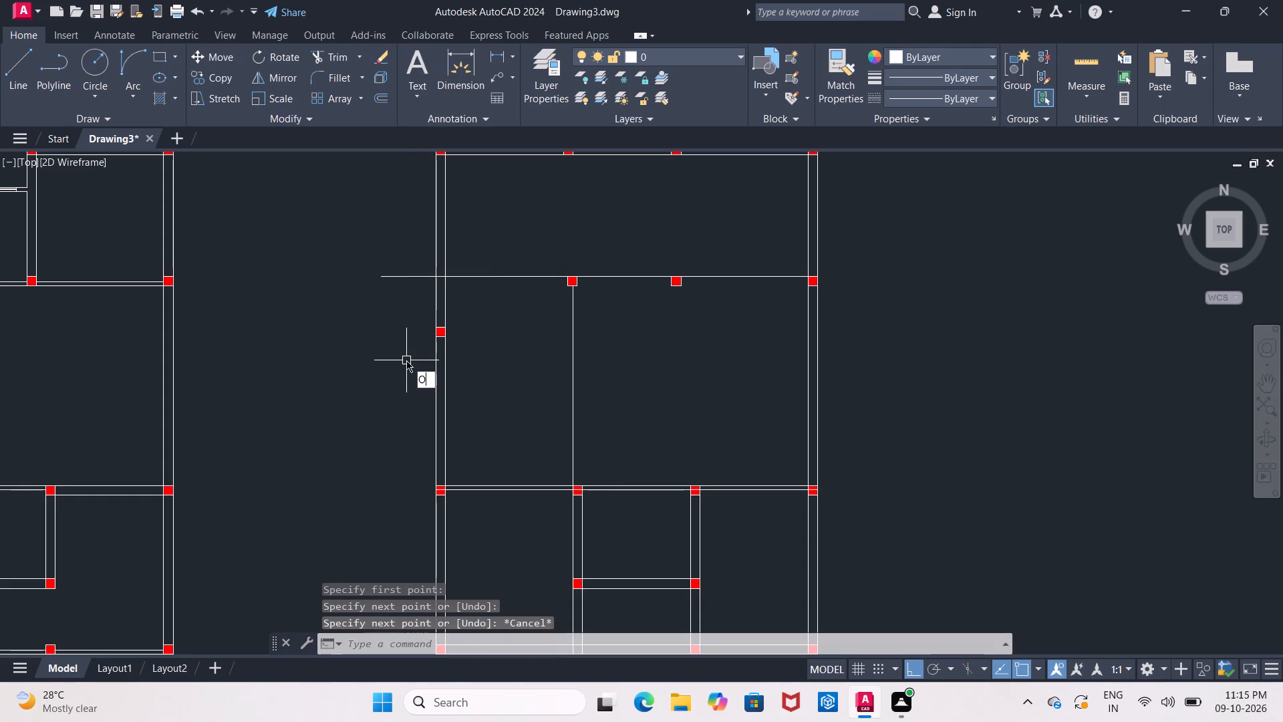
key(Return)
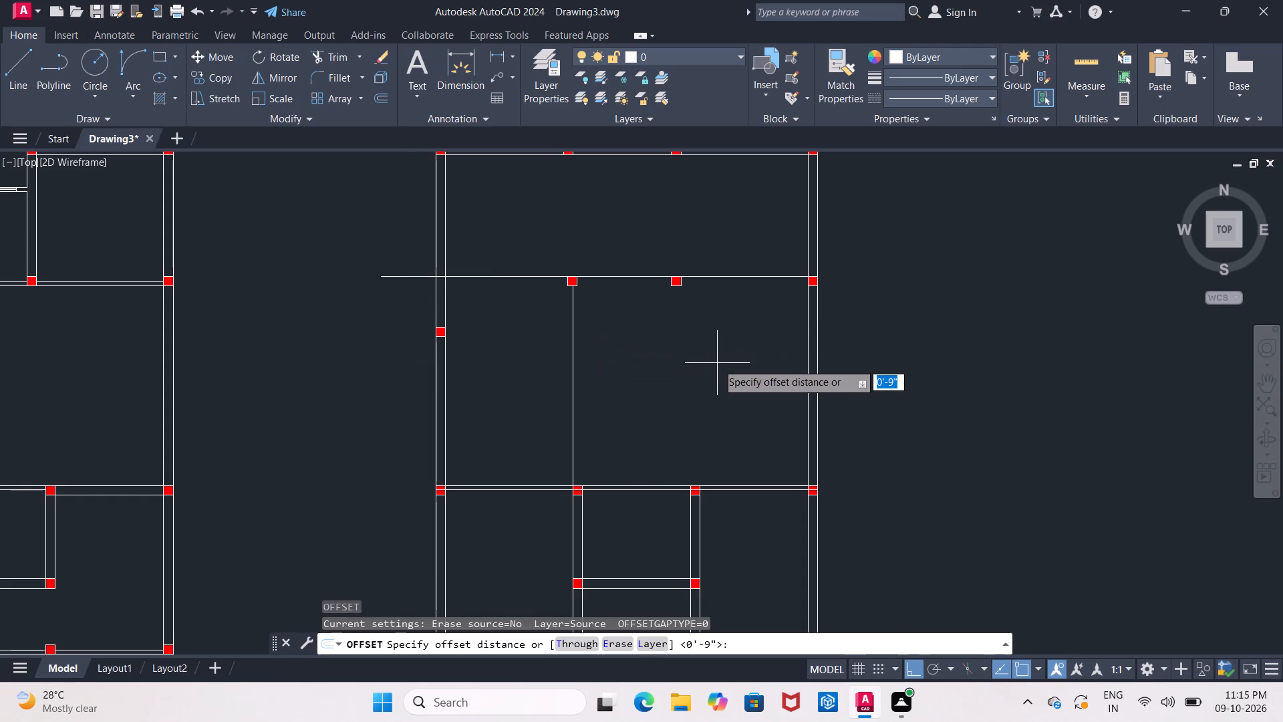
key(Return)
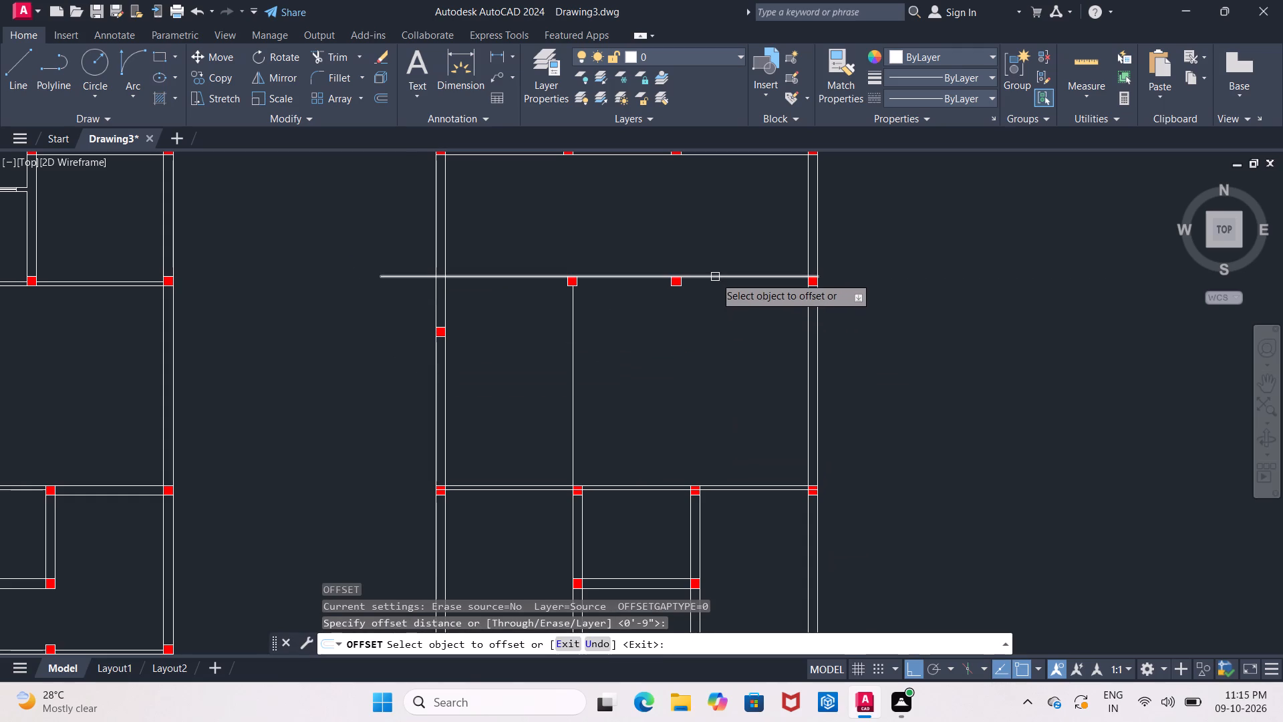
click(715, 277)
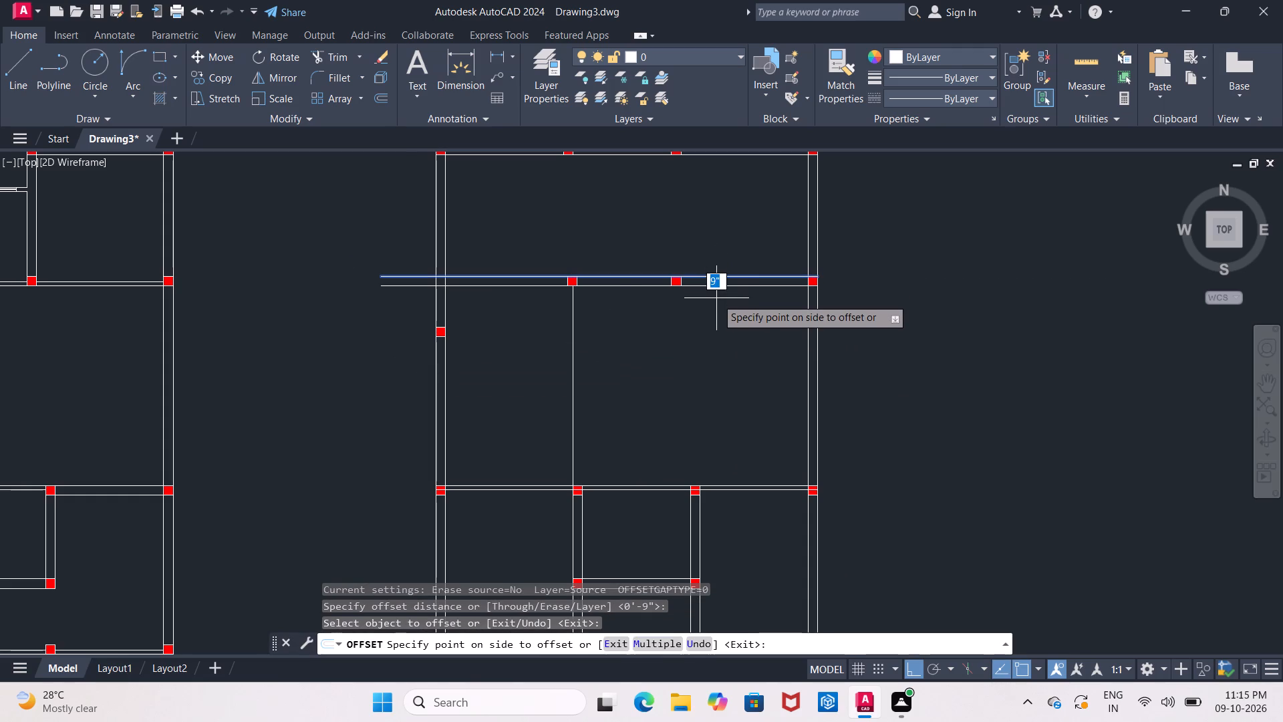
scroll(716, 298, down, 1)
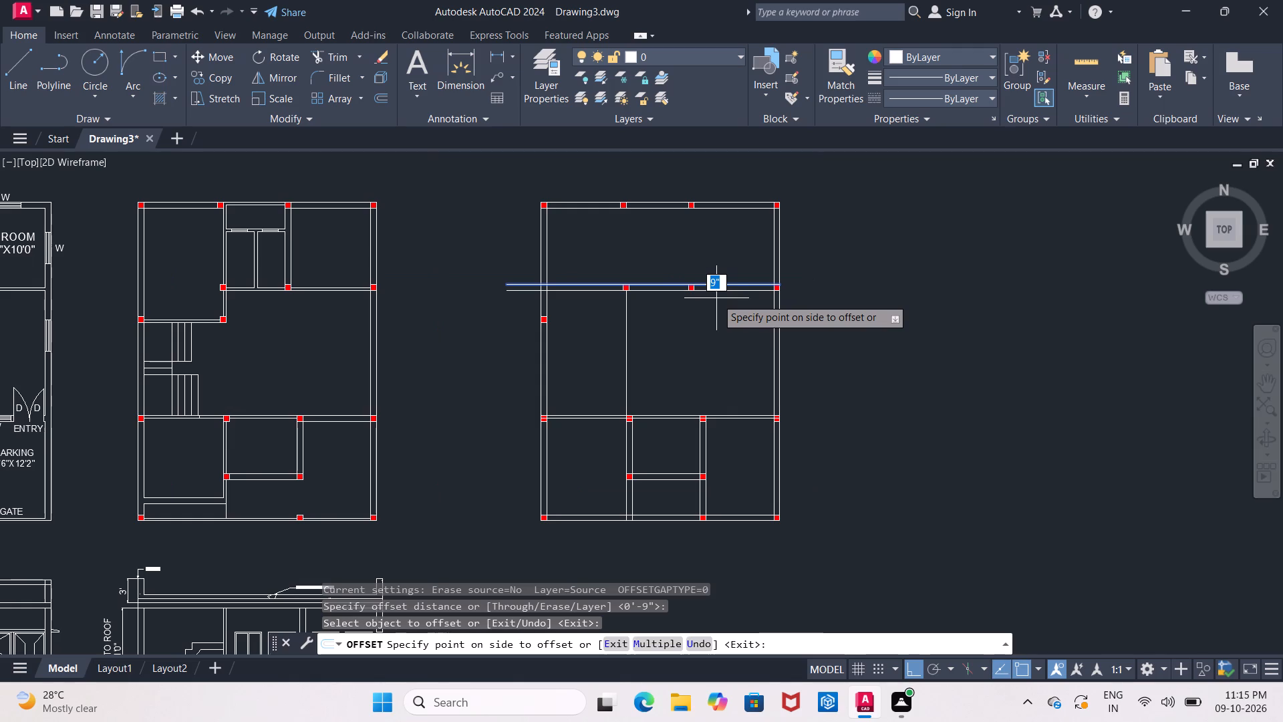
click(716, 298)
key(Escape)
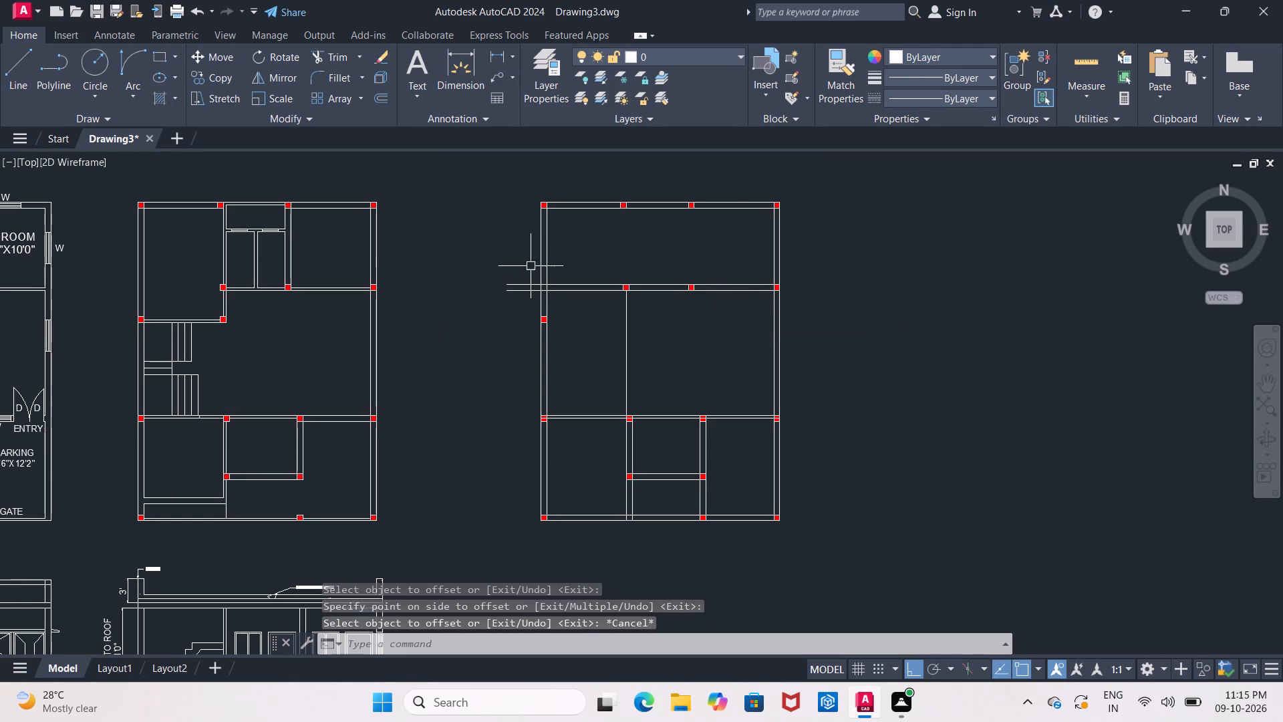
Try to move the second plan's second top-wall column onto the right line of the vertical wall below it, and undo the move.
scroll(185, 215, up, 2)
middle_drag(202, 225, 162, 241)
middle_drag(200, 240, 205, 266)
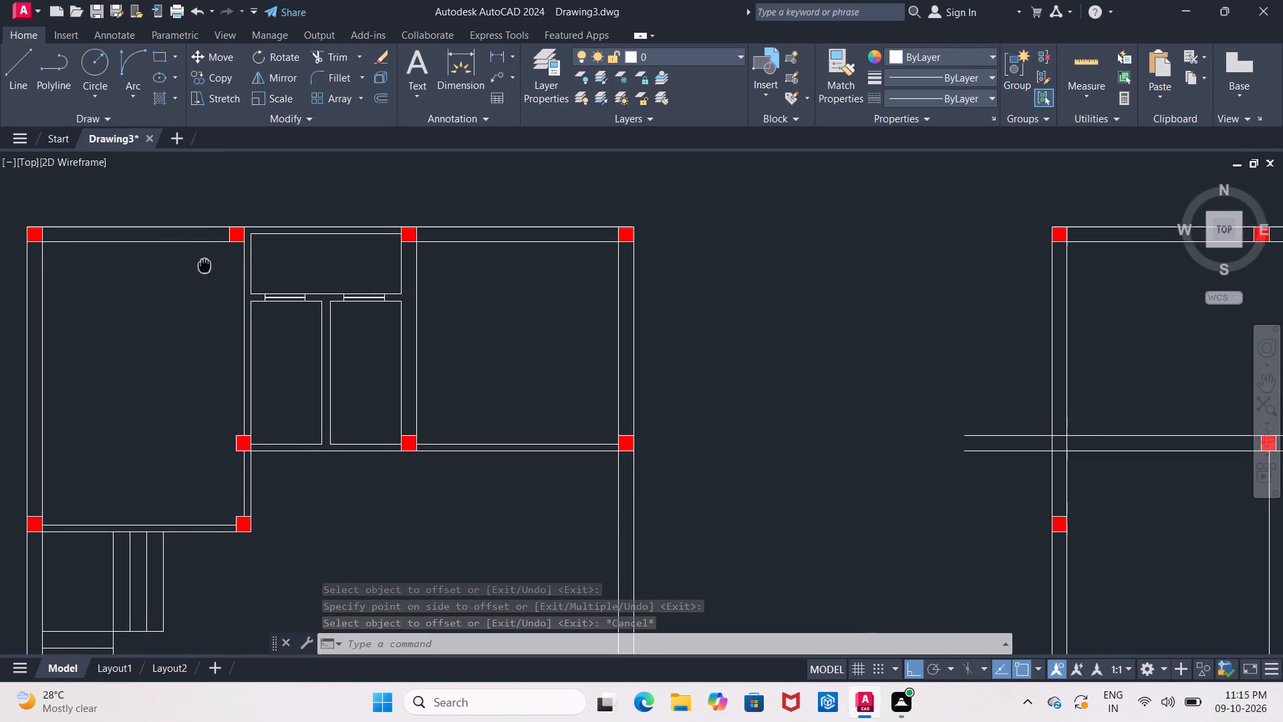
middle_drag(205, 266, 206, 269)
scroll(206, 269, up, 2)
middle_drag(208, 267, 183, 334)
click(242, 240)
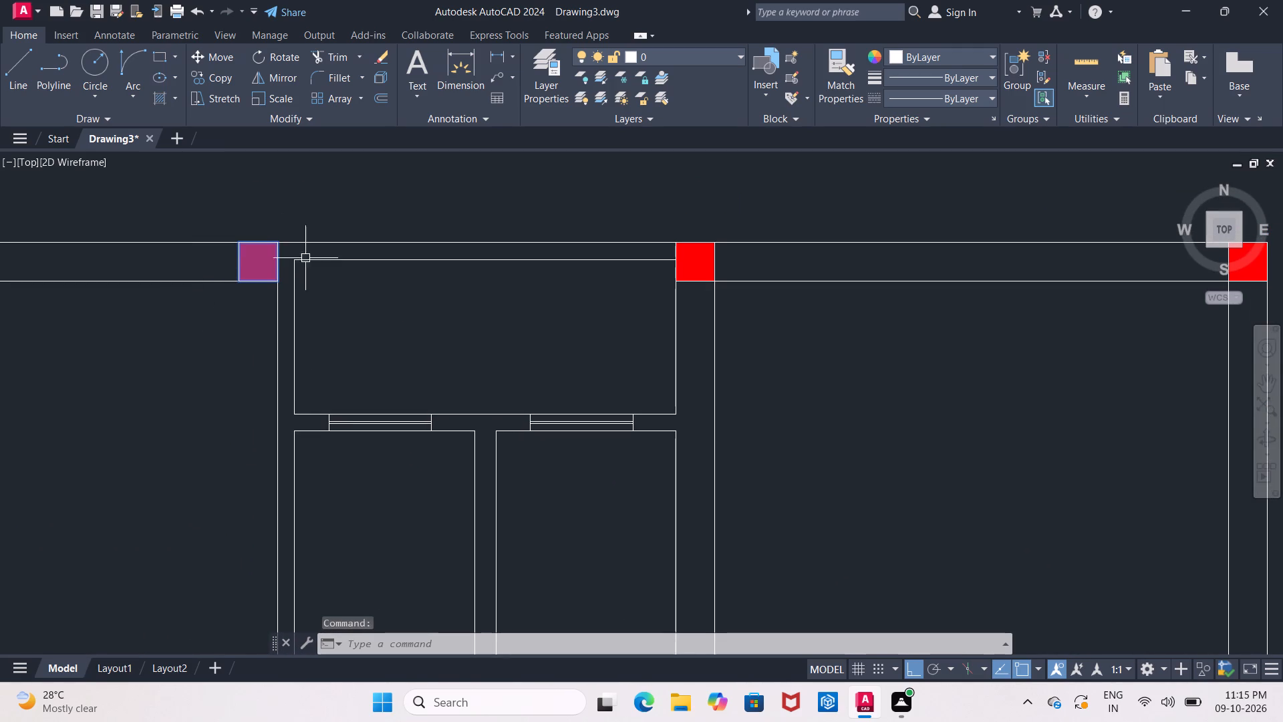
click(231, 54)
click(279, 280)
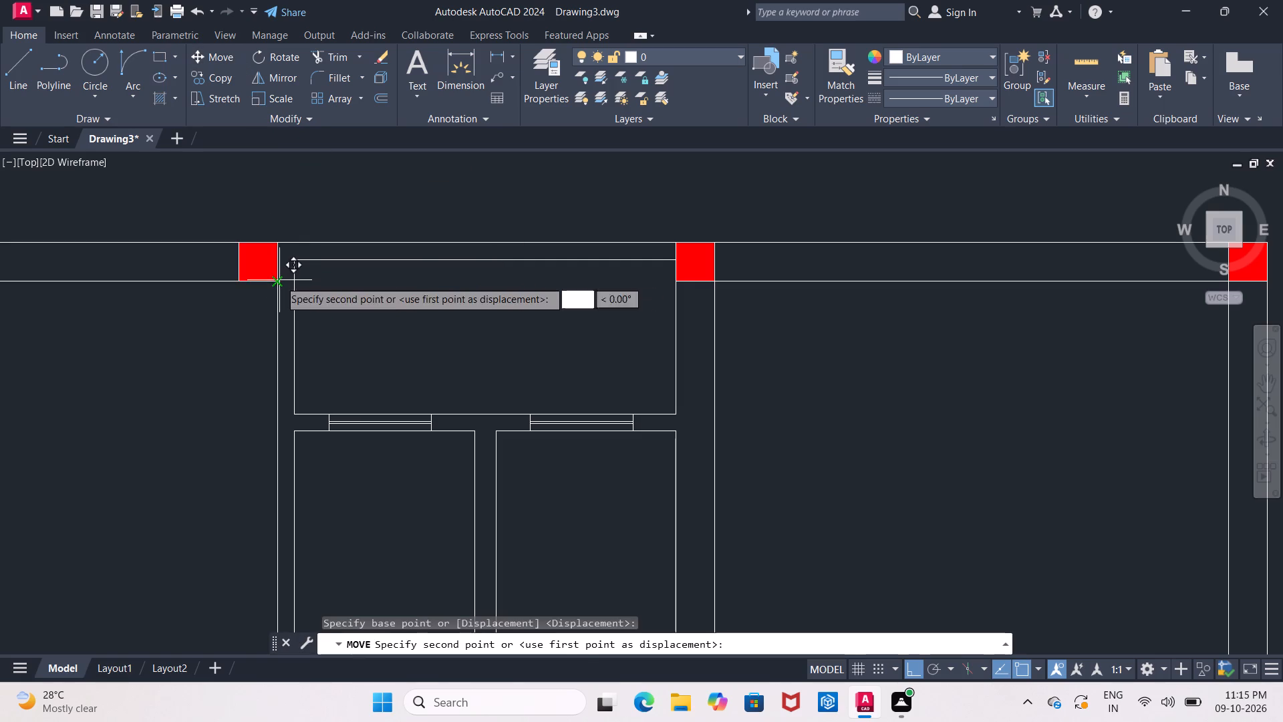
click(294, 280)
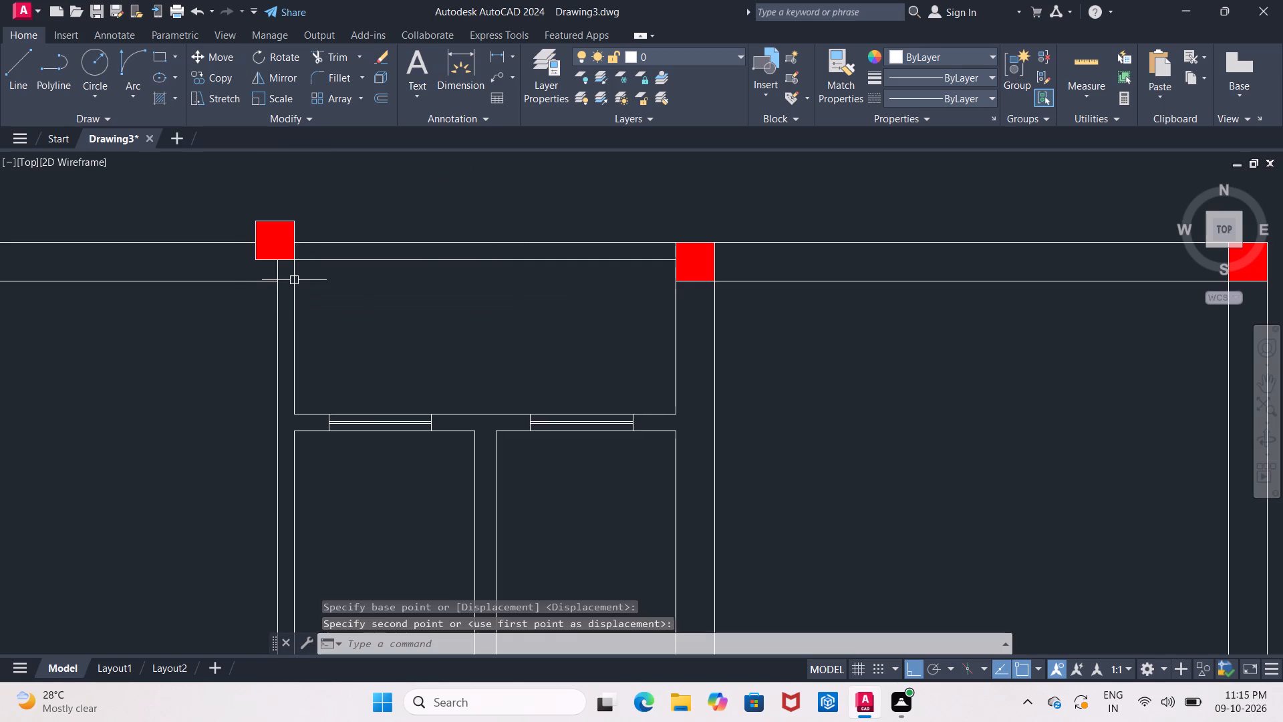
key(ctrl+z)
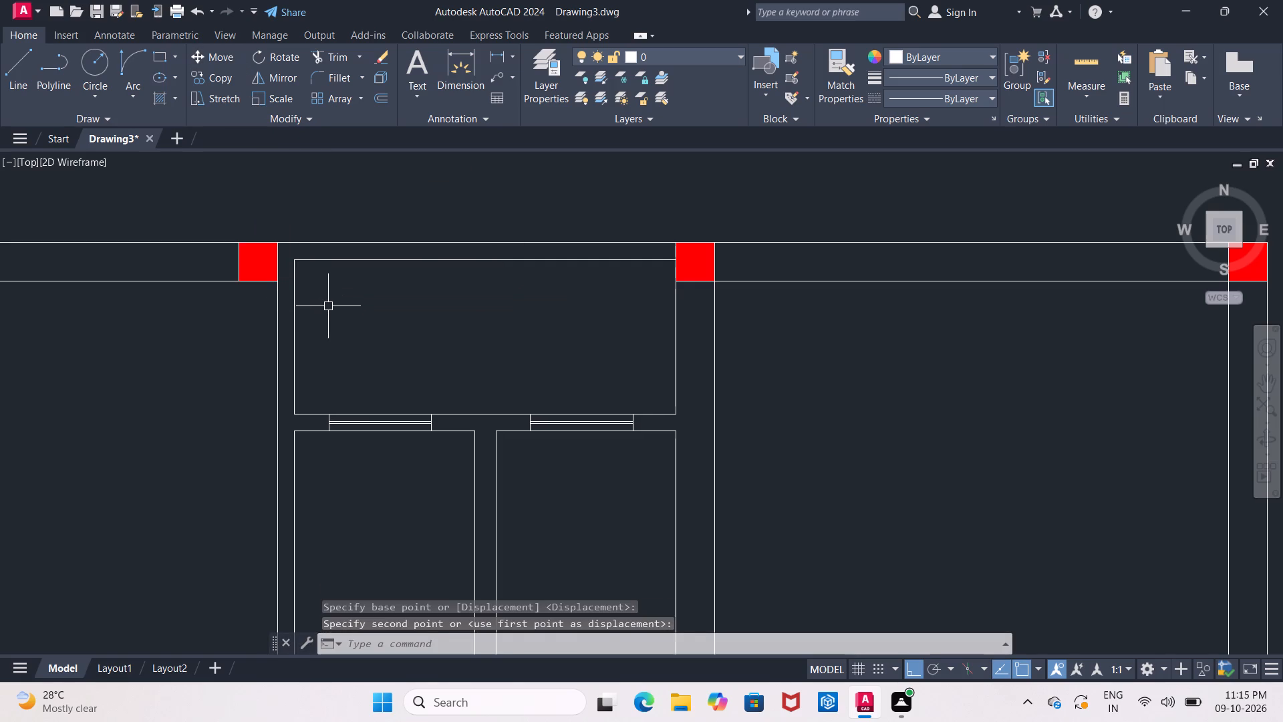
Extend the second plan's inner top-wall line past its second column to the right line of the vertical wall below.
scroll(305, 291, up, 1)
middle_drag(309, 310, 313, 335)
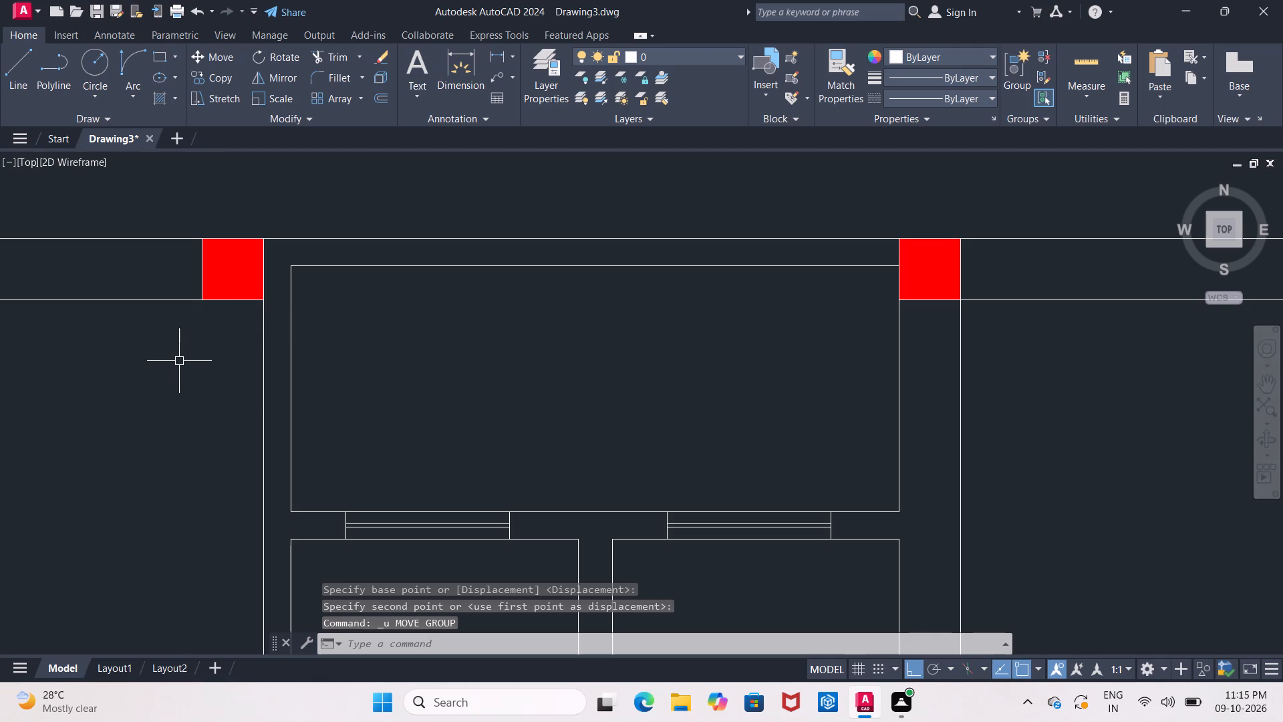
key(Escape)
text(EX)
click(227, 394)
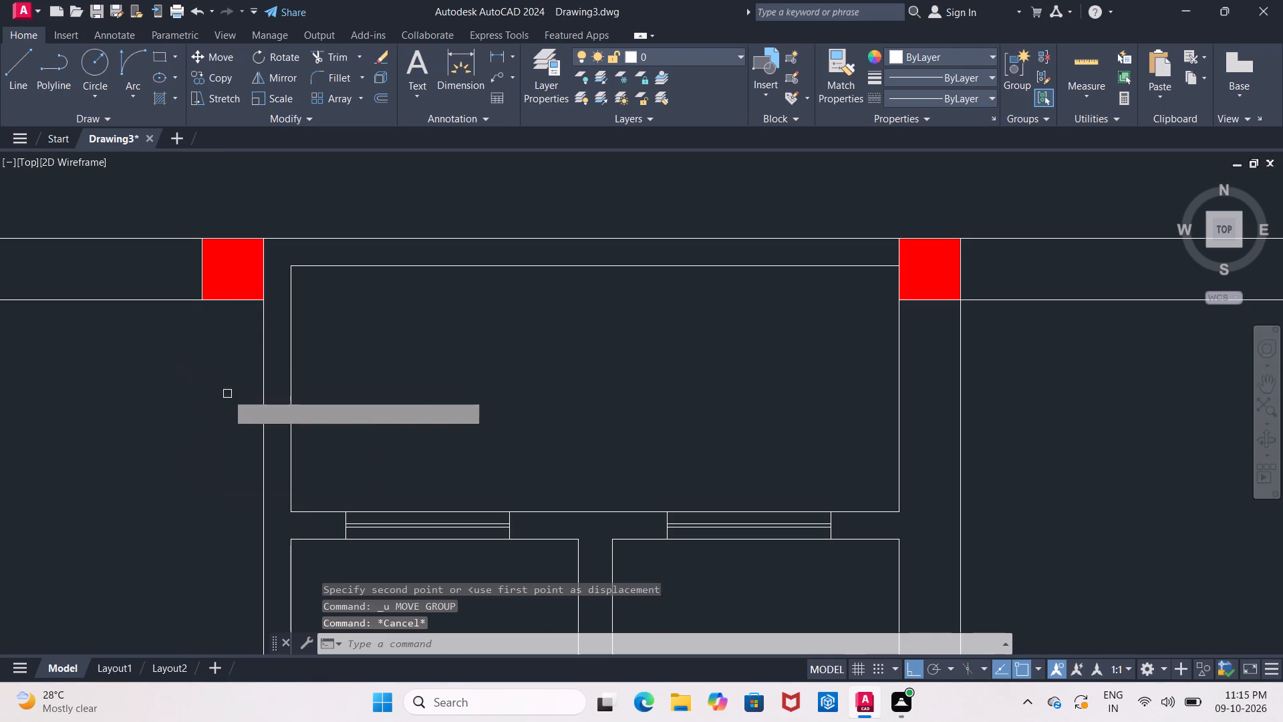
click(134, 299)
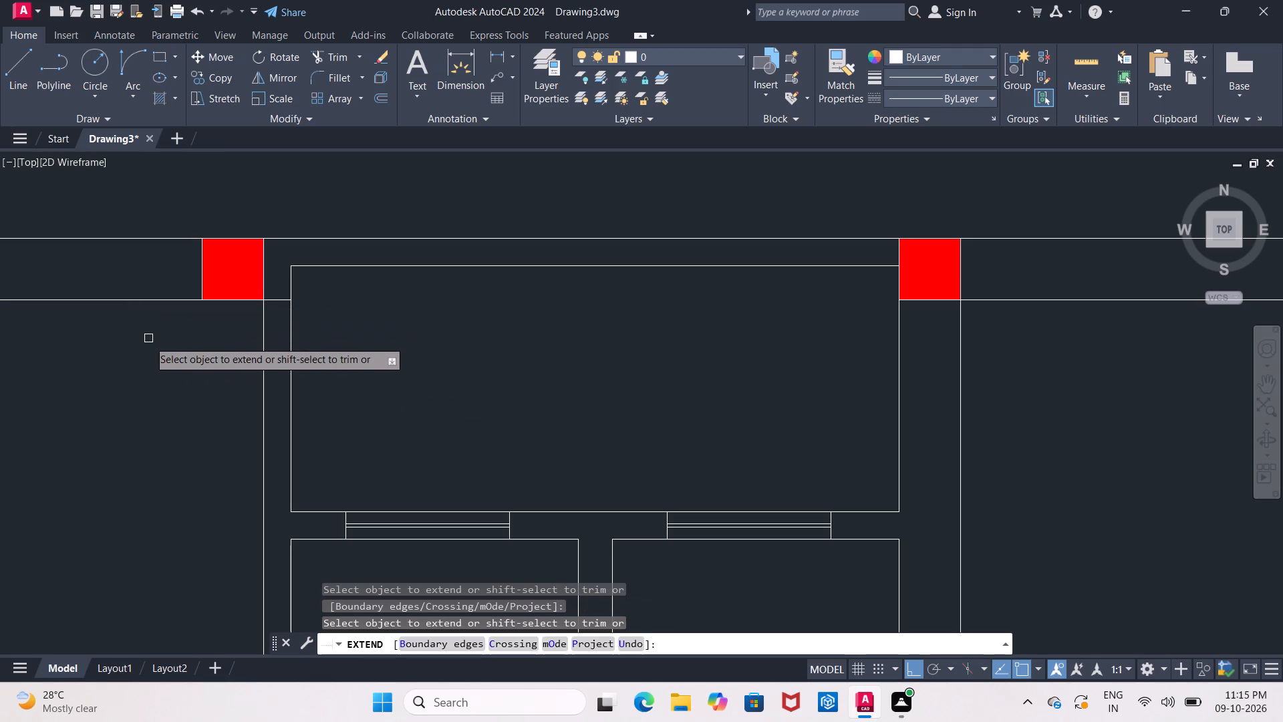
key(Escape)
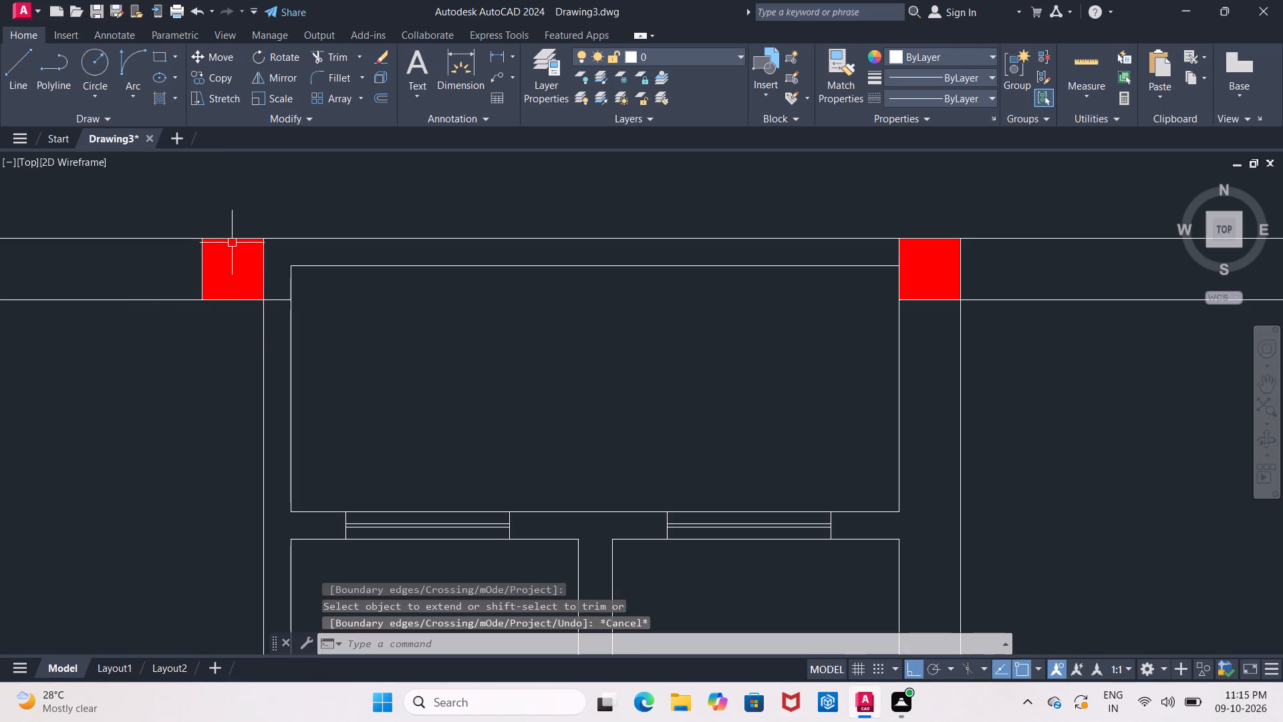
Move the second plan's second top-wall column horizontally so its lower right corner meets the end of the extended inner wall line.
click(233, 238)
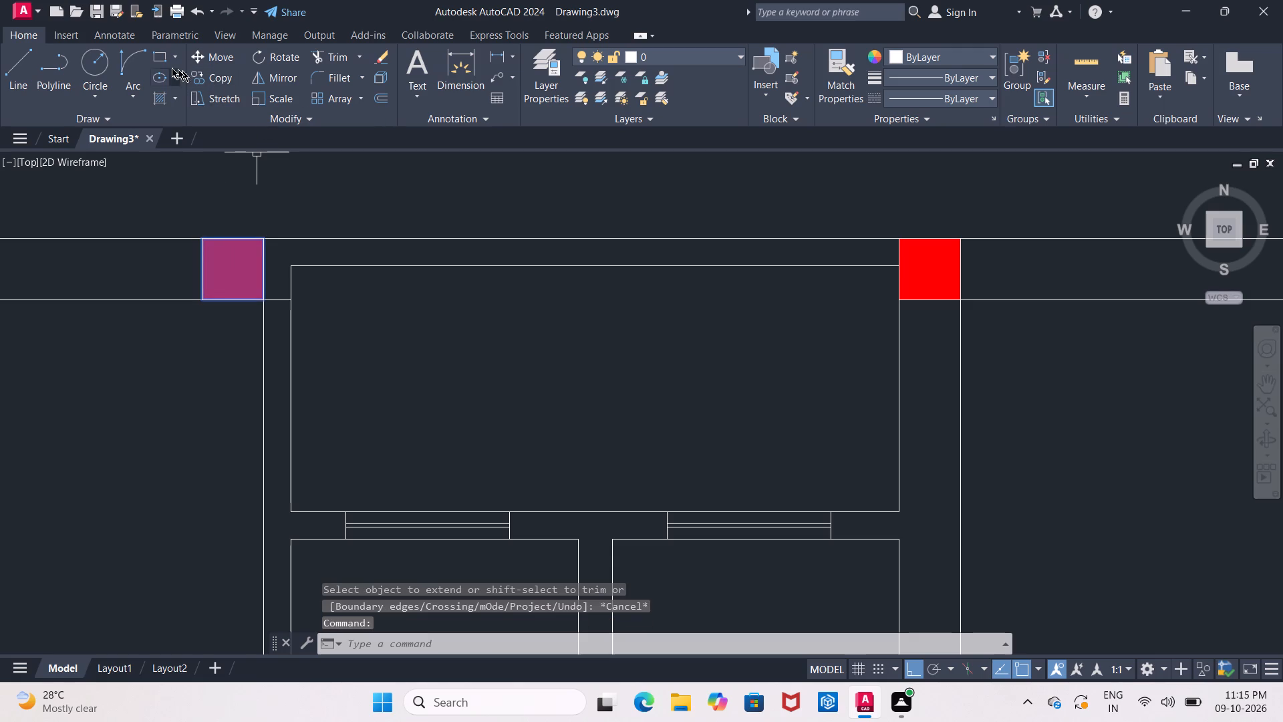
click(221, 62)
click(261, 299)
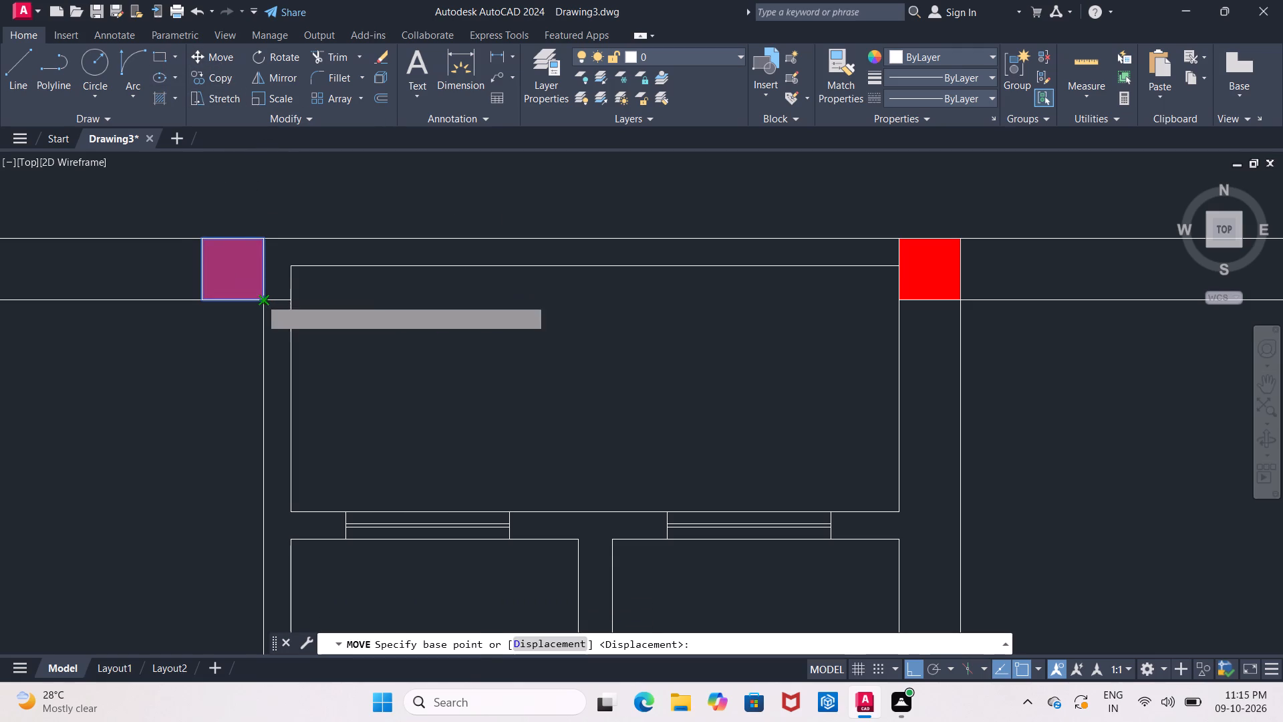
click(289, 299)
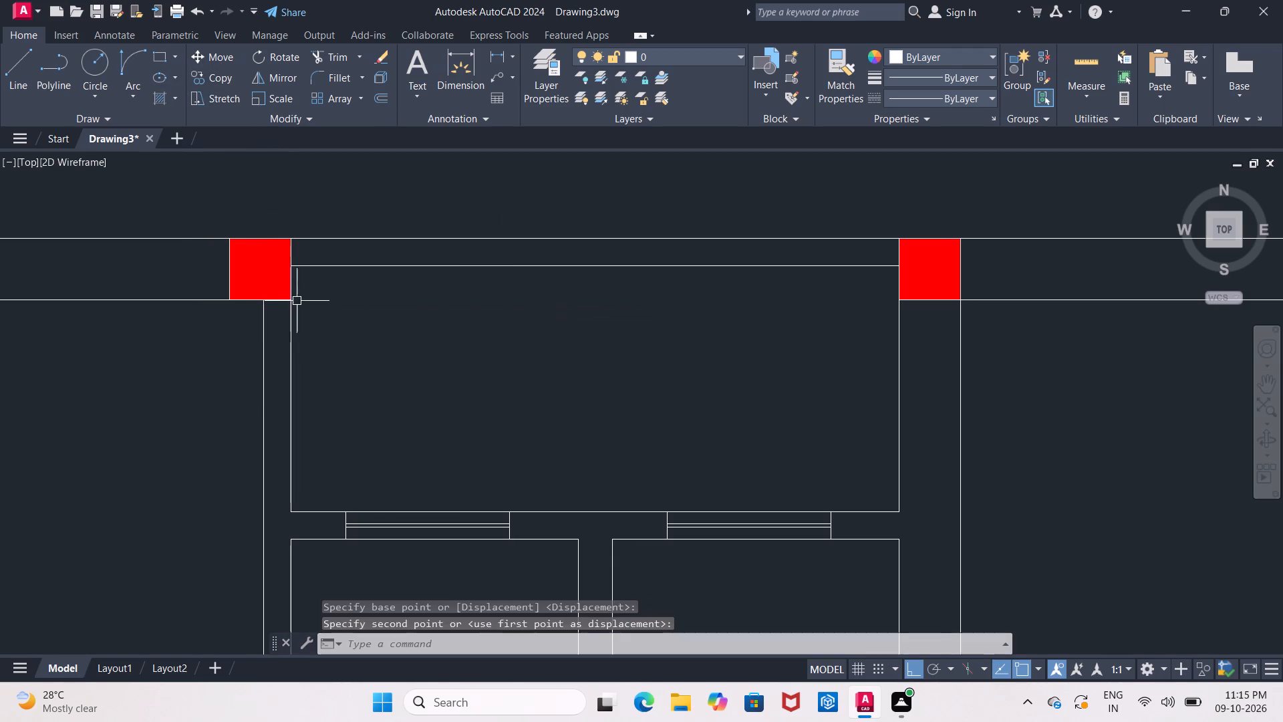
Compare the upper columns and walls of the second plan with those in the column layout.
scroll(303, 304, down, 3)
middle_drag(347, 356, 333, 347)
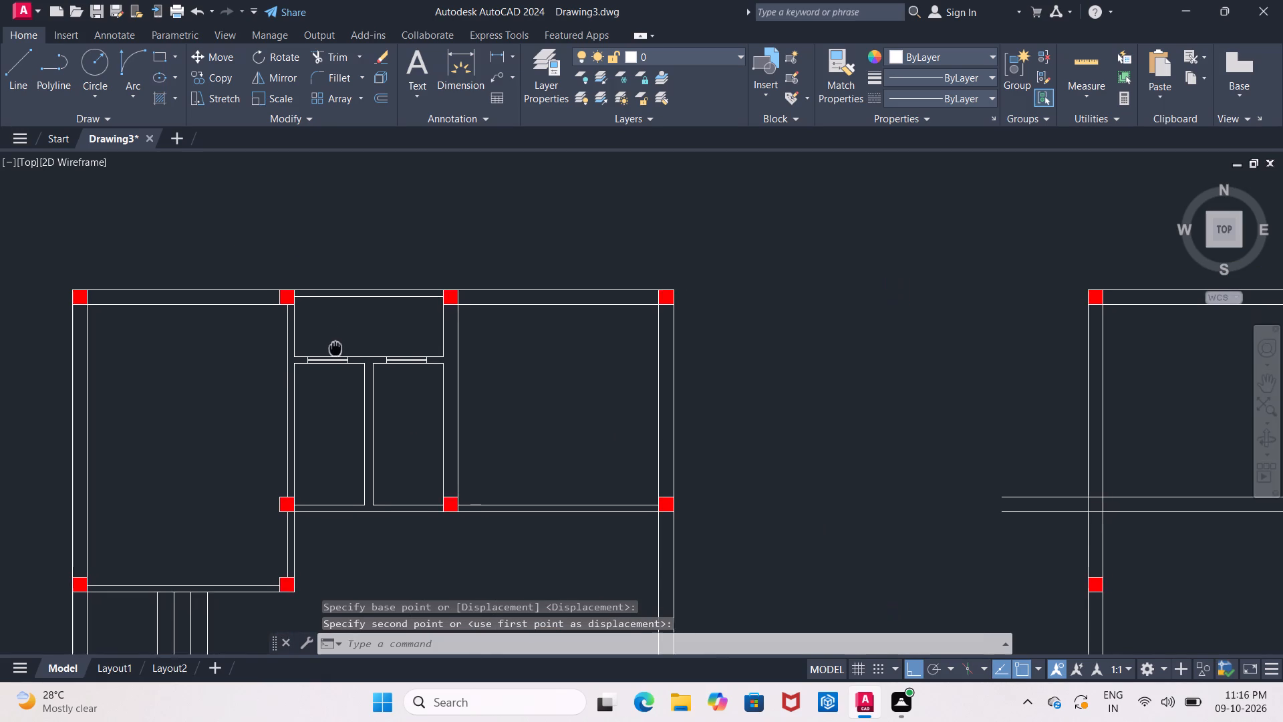
middle_drag(333, 347, 328, 347)
scroll(779, 349, down, 1)
middle_drag(789, 348, 587, 321)
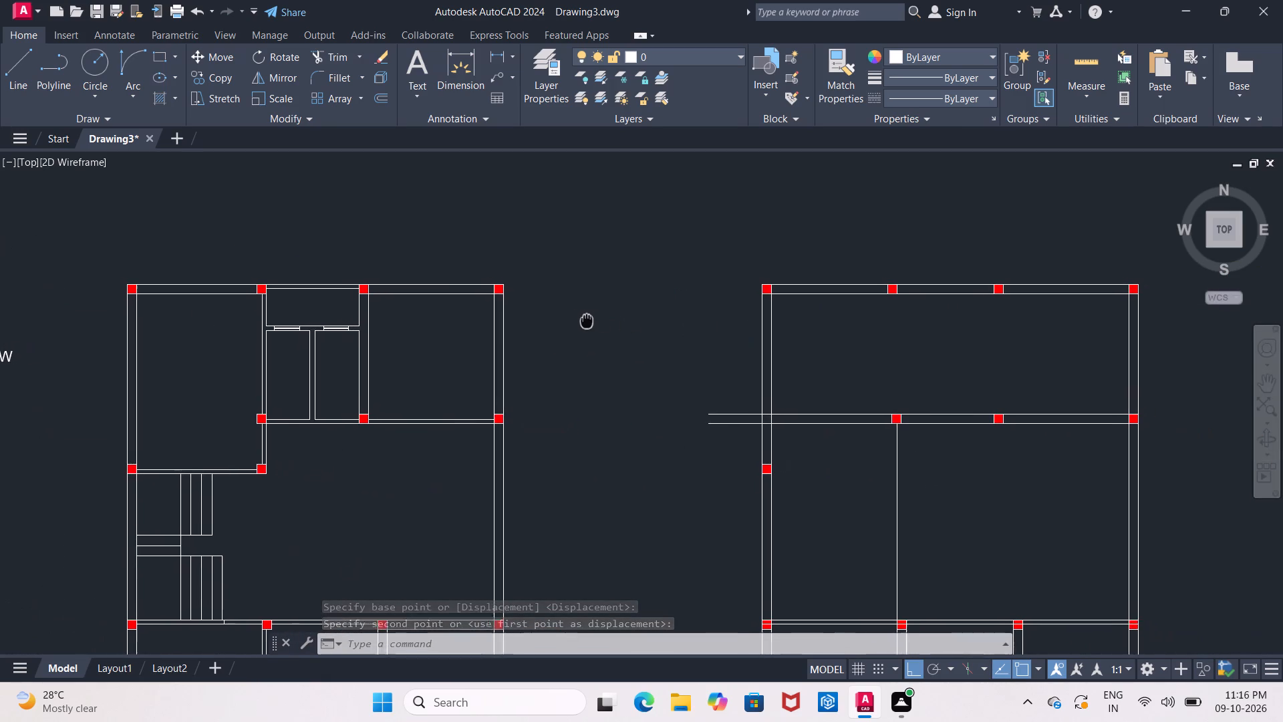
middle_drag(587, 321, 587, 322)
middle_drag(609, 322, 584, 321)
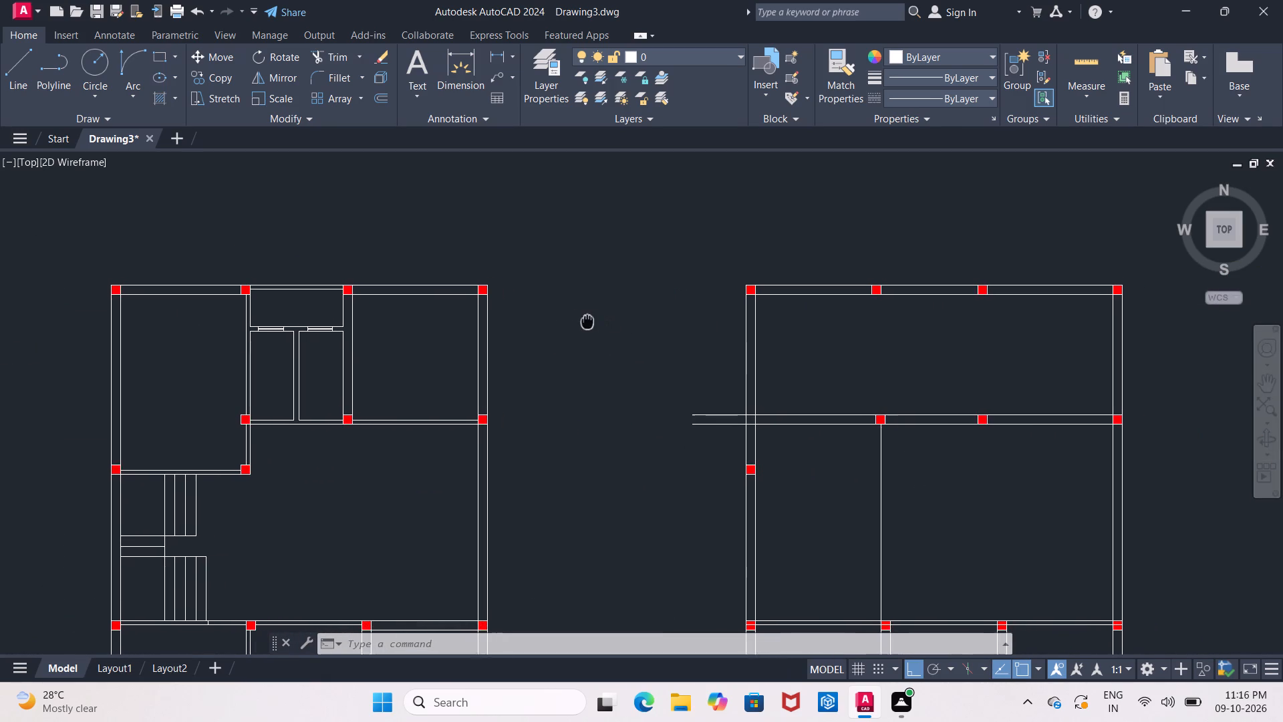
middle_drag(584, 321, 565, 318)
scroll(585, 337, up, 1)
middle_drag(572, 333, 460, 305)
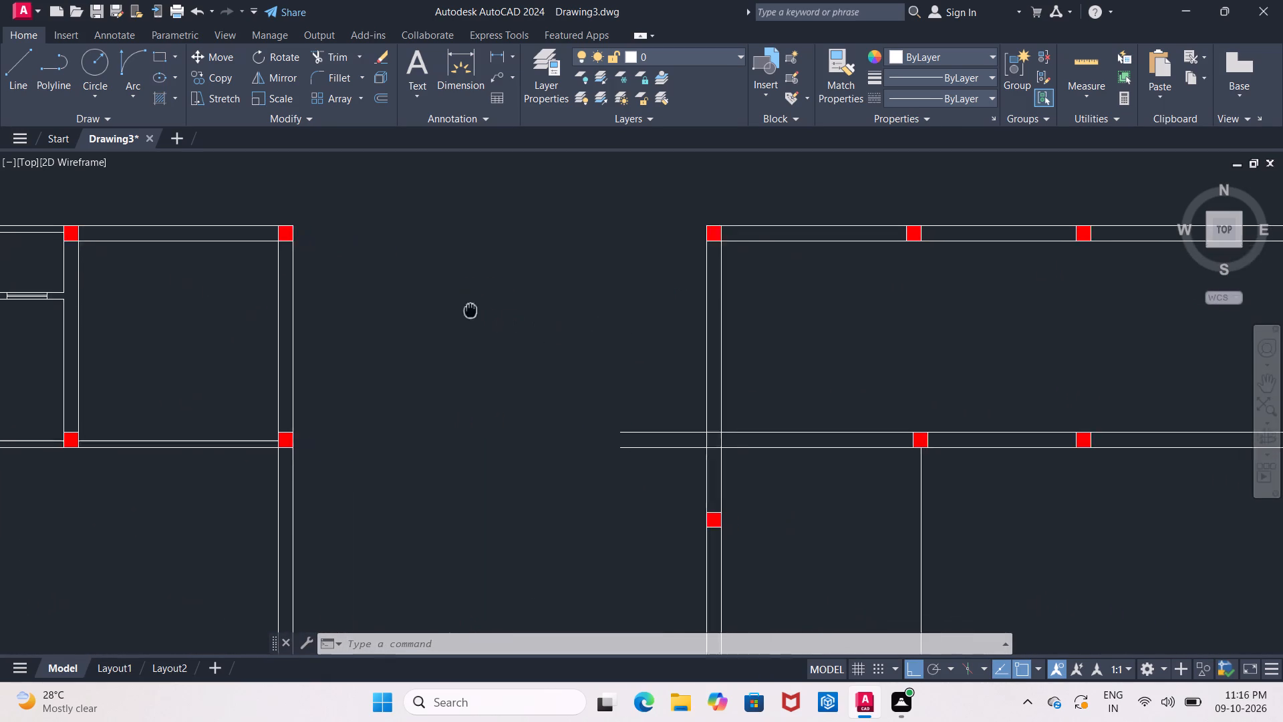
middle_drag(460, 305, 401, 299)
scroll(412, 306, down, 1)
middle_drag(421, 311, 470, 322)
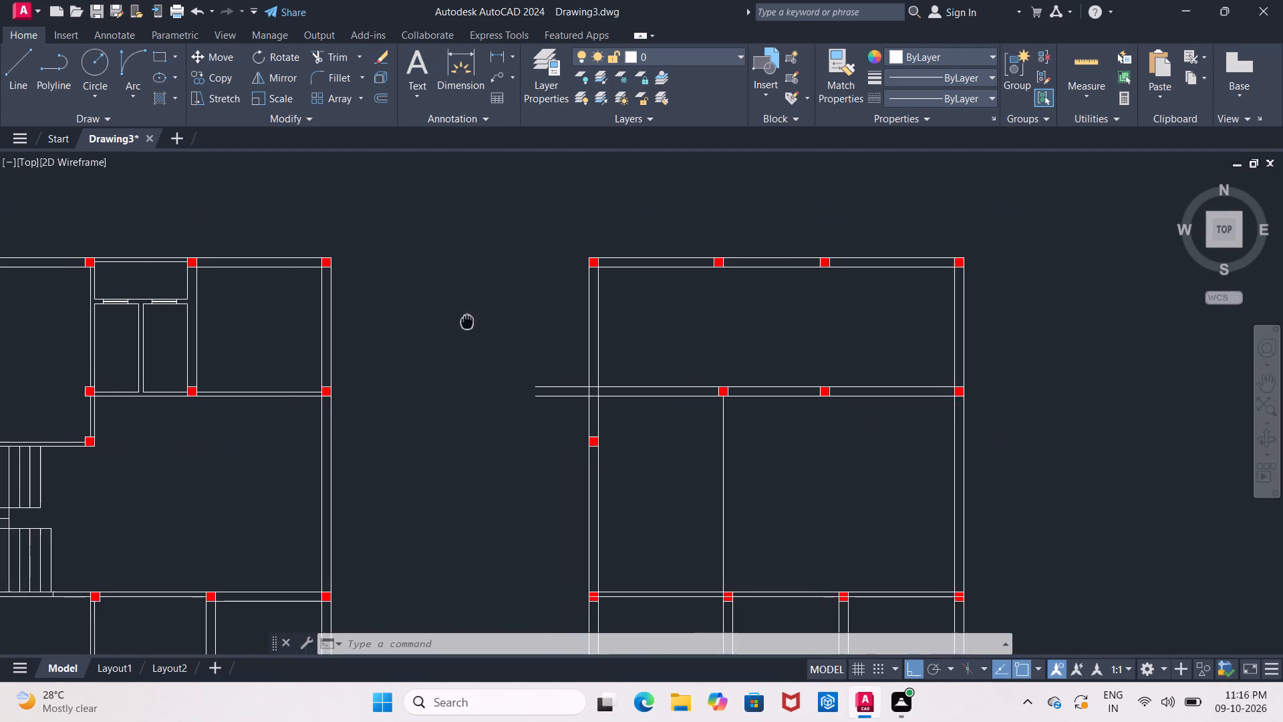
middle_drag(470, 322, 472, 323)
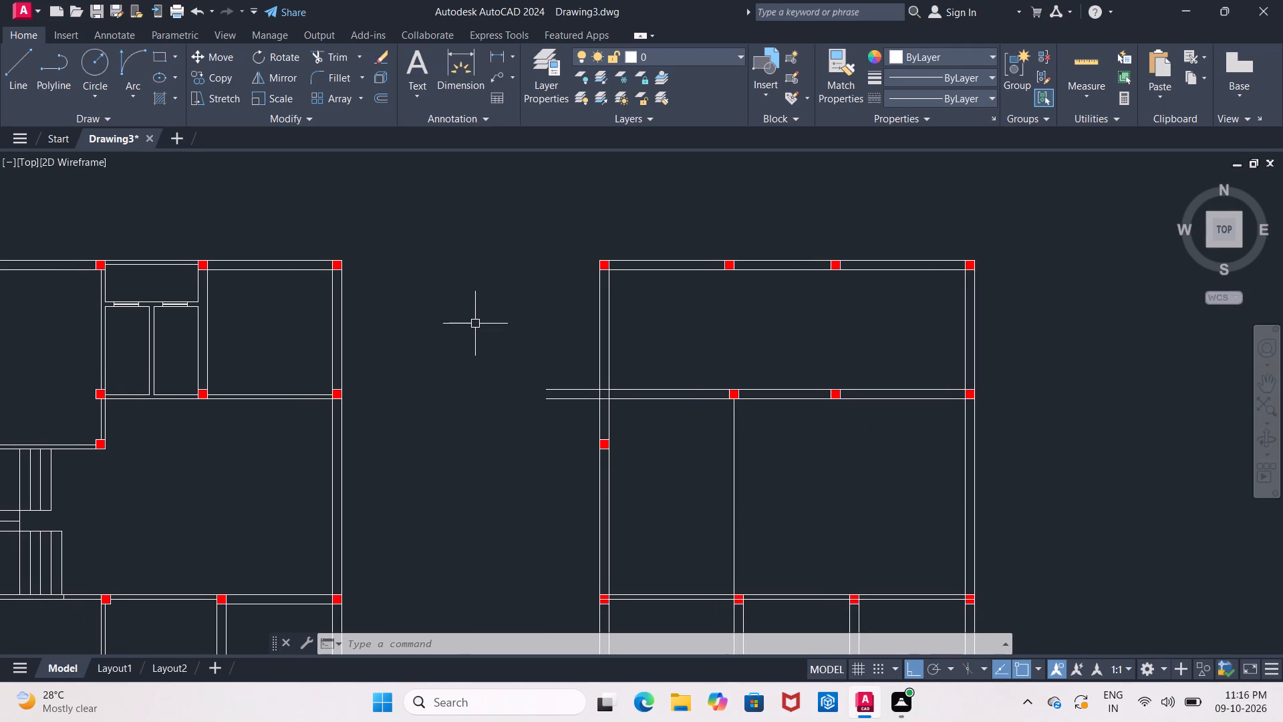
middle_drag(480, 322, 555, 317)
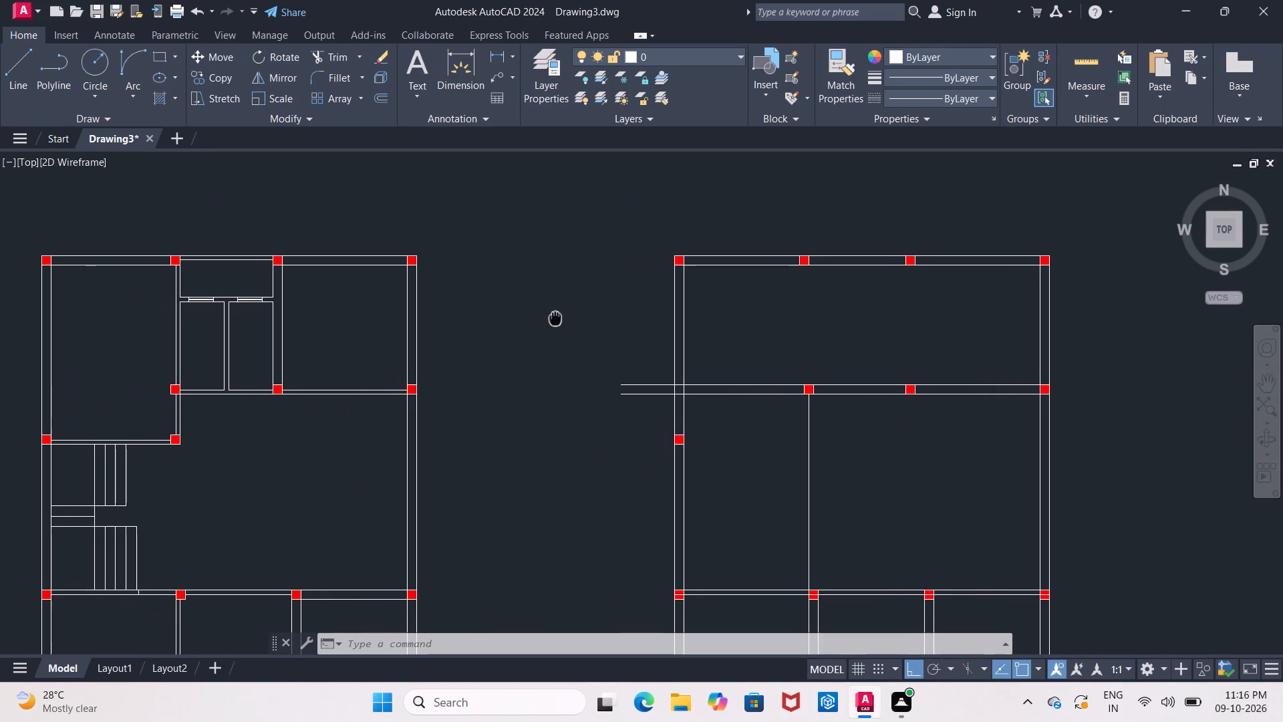
middle_drag(555, 317, 554, 316)
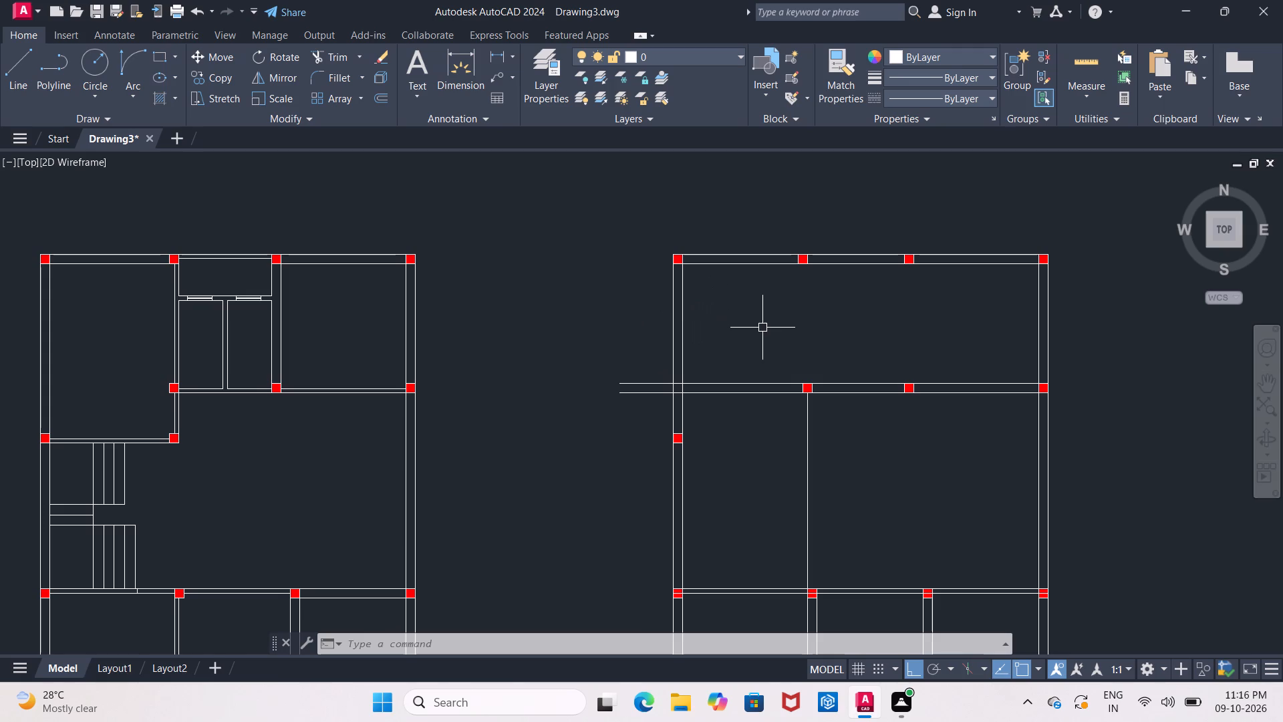
middle_drag(762, 328, 718, 328)
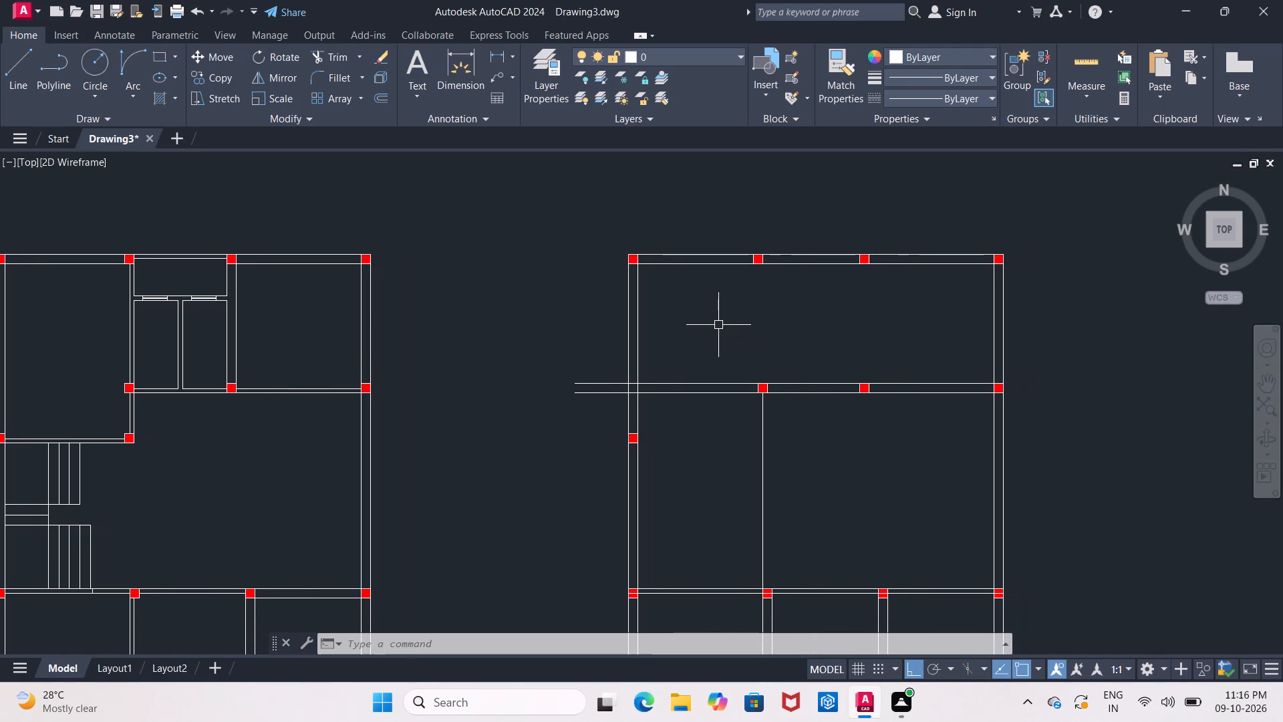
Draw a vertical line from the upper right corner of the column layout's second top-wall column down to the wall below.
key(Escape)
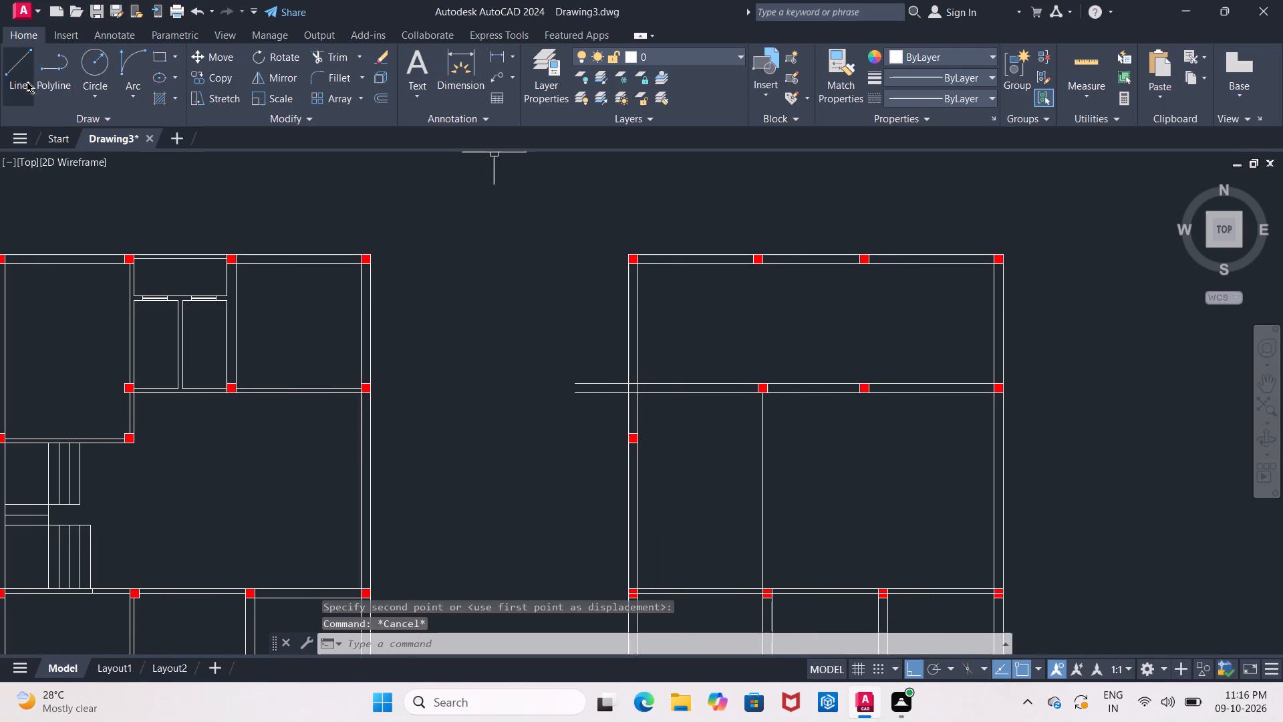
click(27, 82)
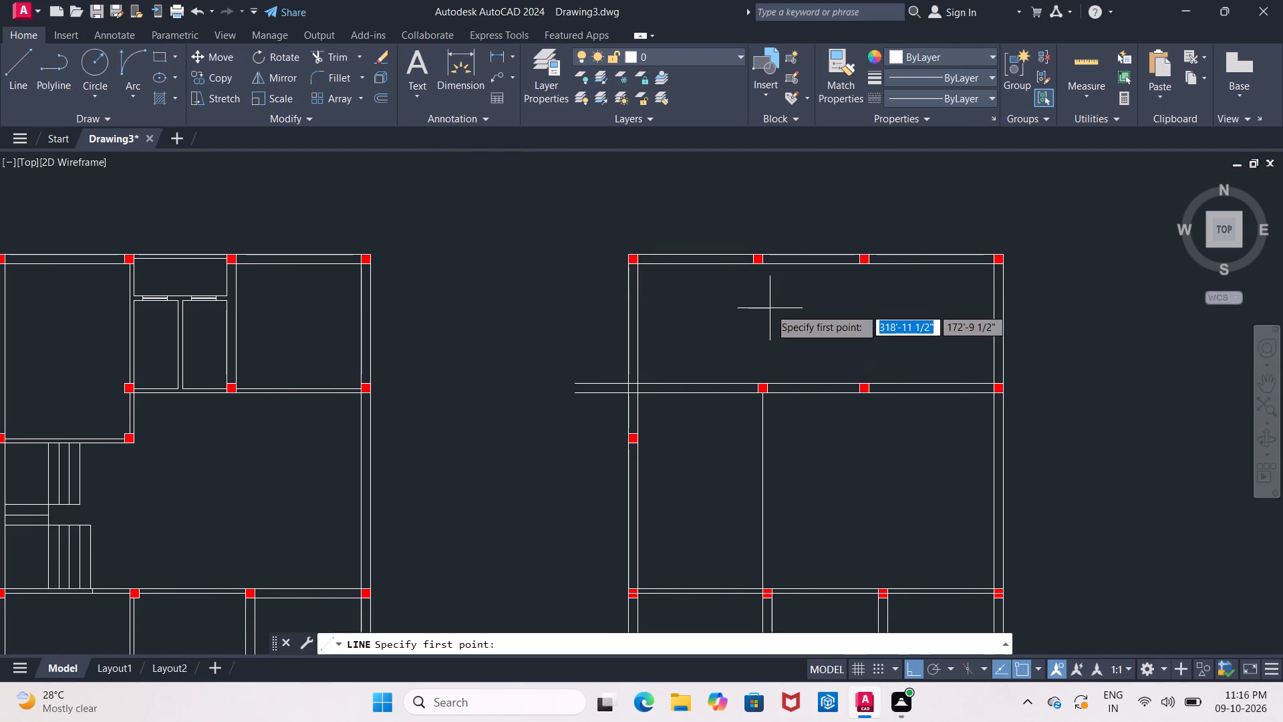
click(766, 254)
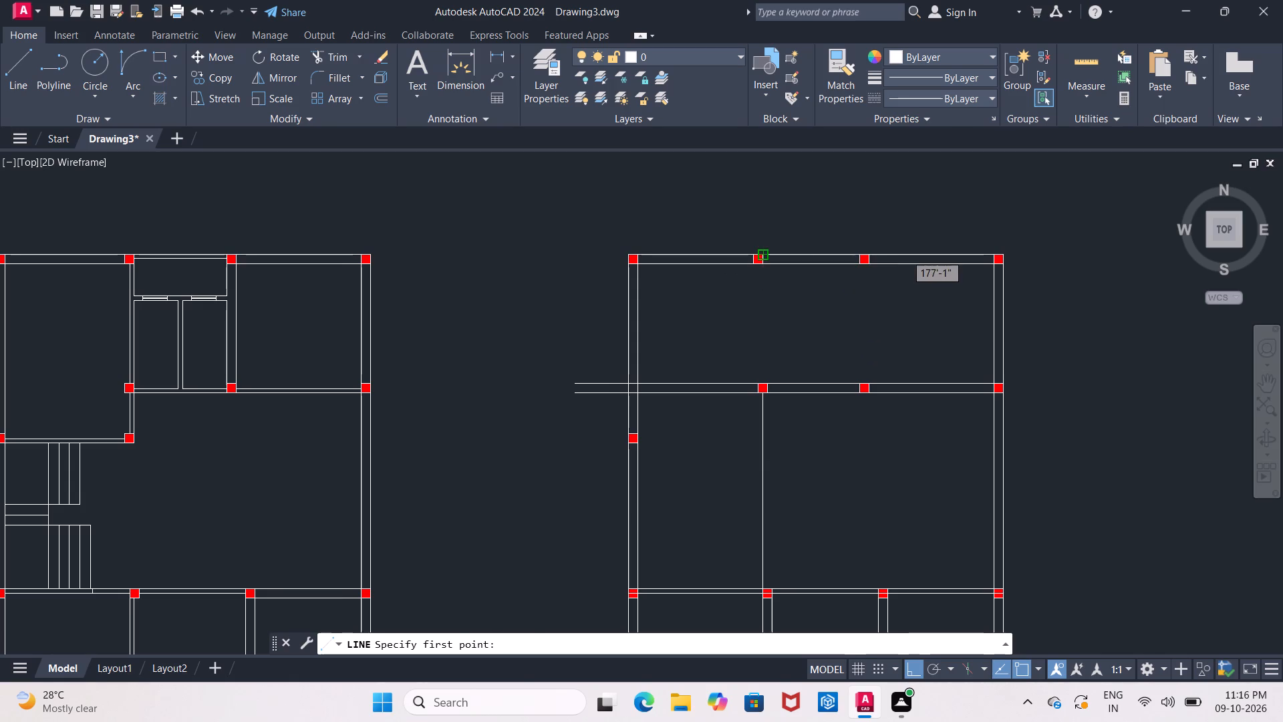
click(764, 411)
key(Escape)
Move the column layout's middle-wall column at the vertical line horizontally so its lower right corner meets that line.
scroll(785, 423, up, 2)
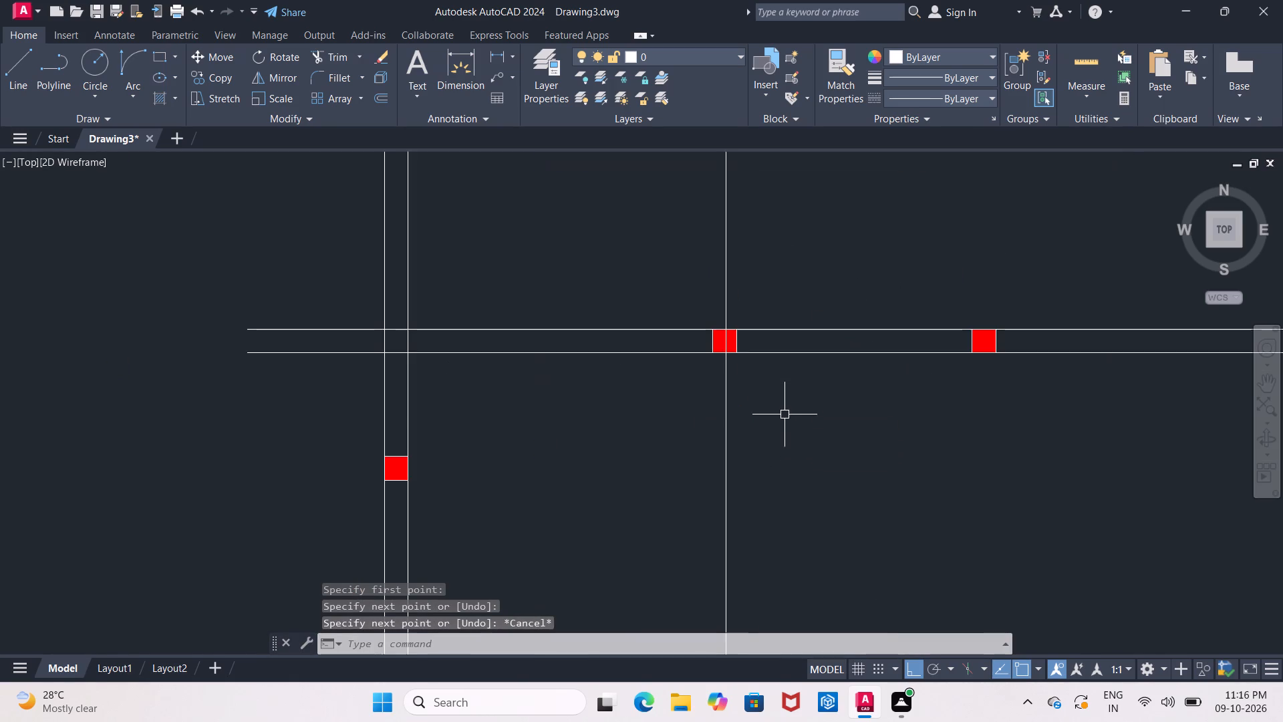
scroll(785, 414, up, 1)
middle_click(785, 414)
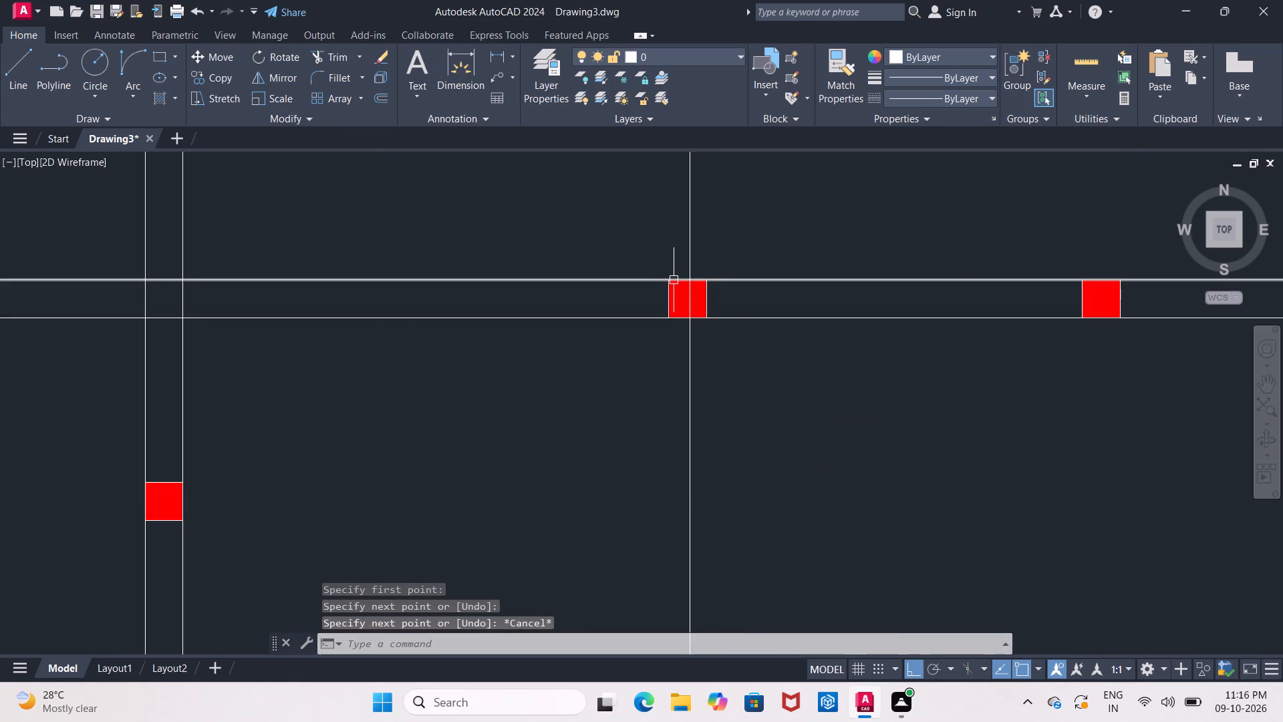
click(668, 291)
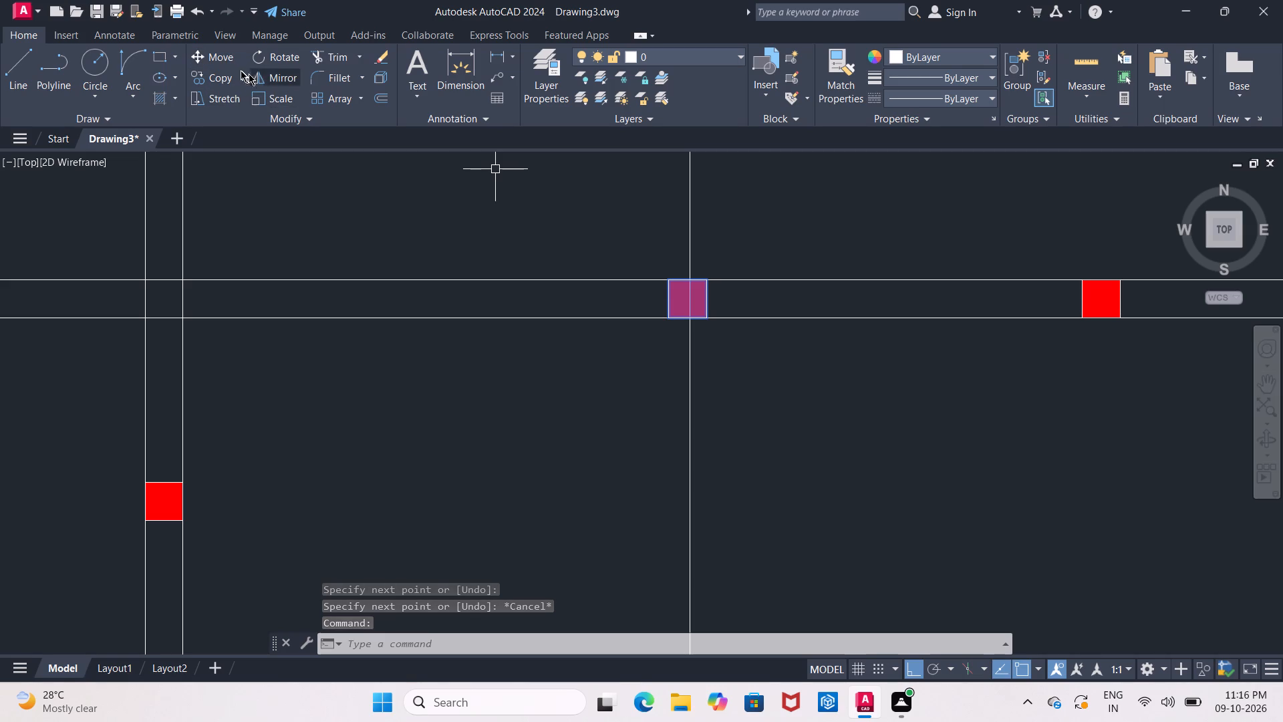
click(229, 63)
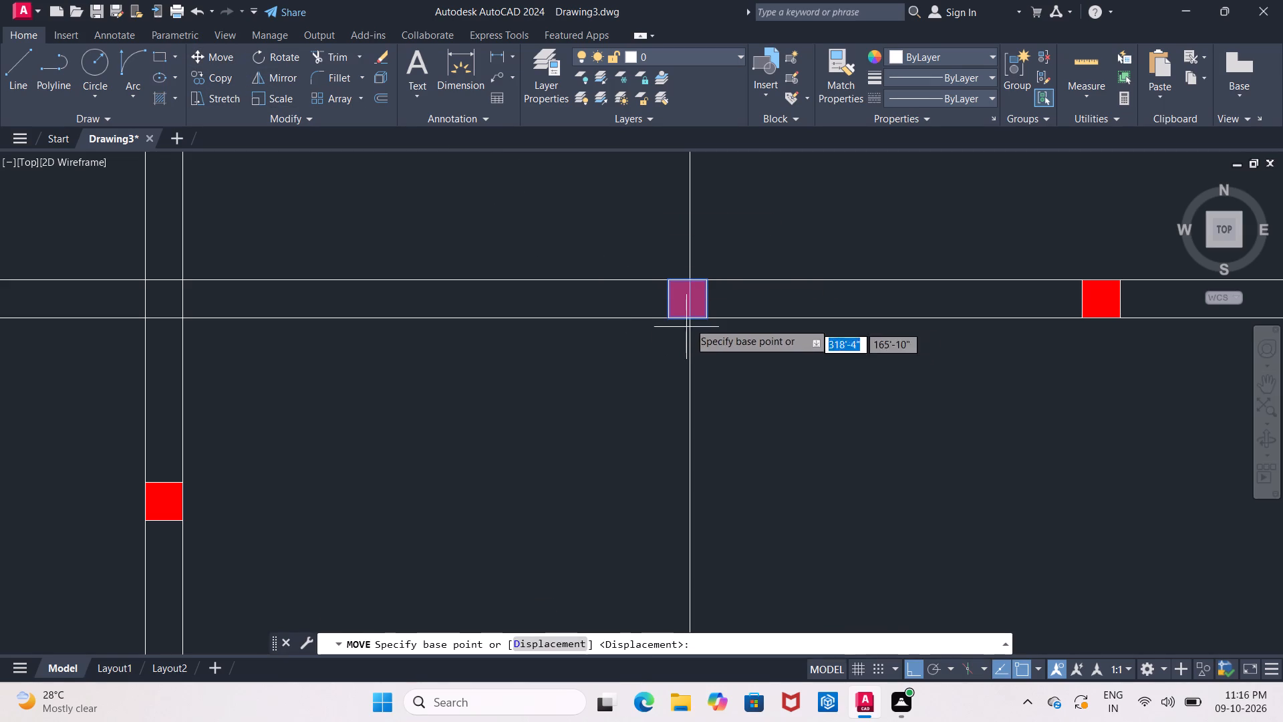
click(706, 316)
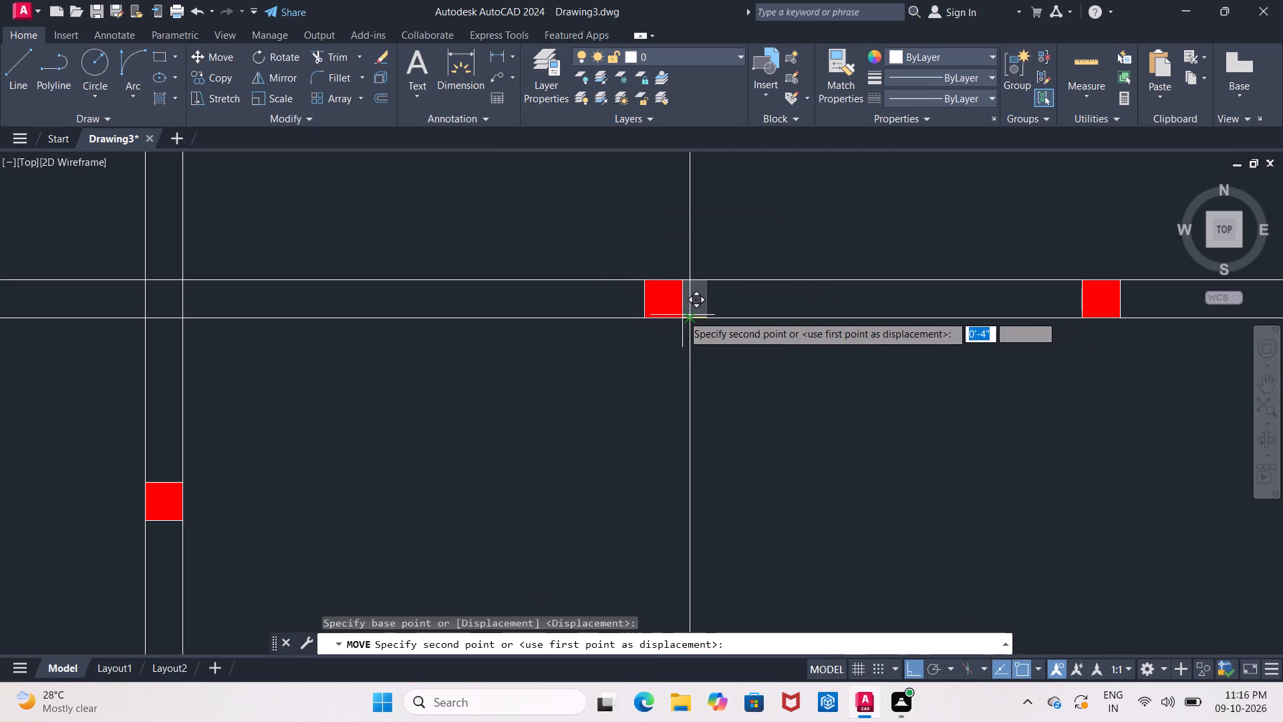
click(686, 316)
key(Escape)
scroll(692, 318, down, 2)
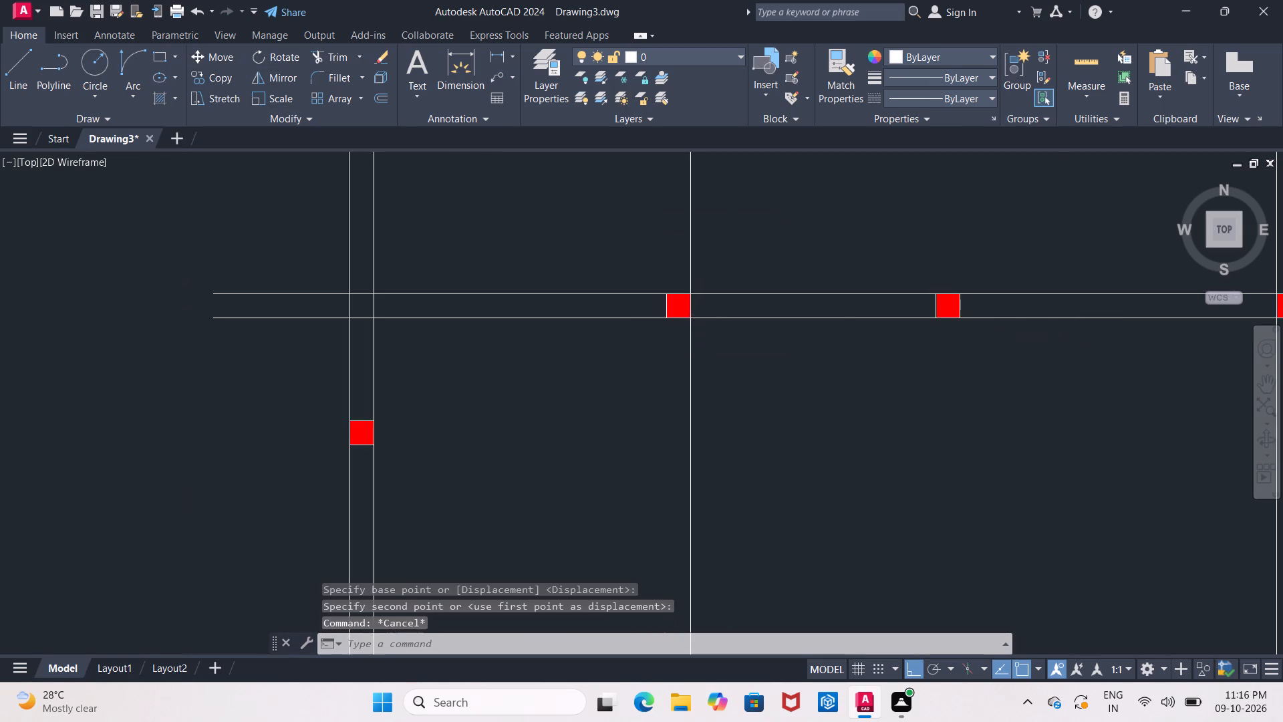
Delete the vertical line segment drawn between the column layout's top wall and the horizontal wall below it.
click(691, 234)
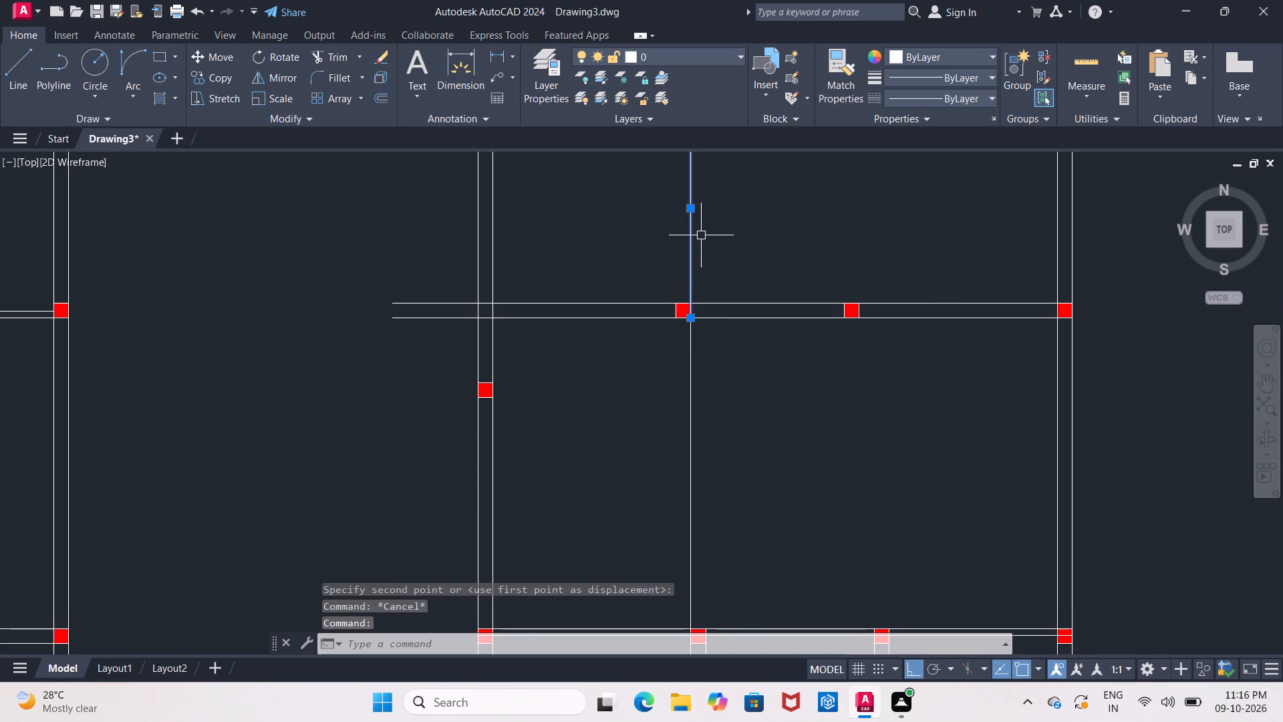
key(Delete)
Extend the column layout's lower vertical line up past the moved column to the top wall.
key(e)
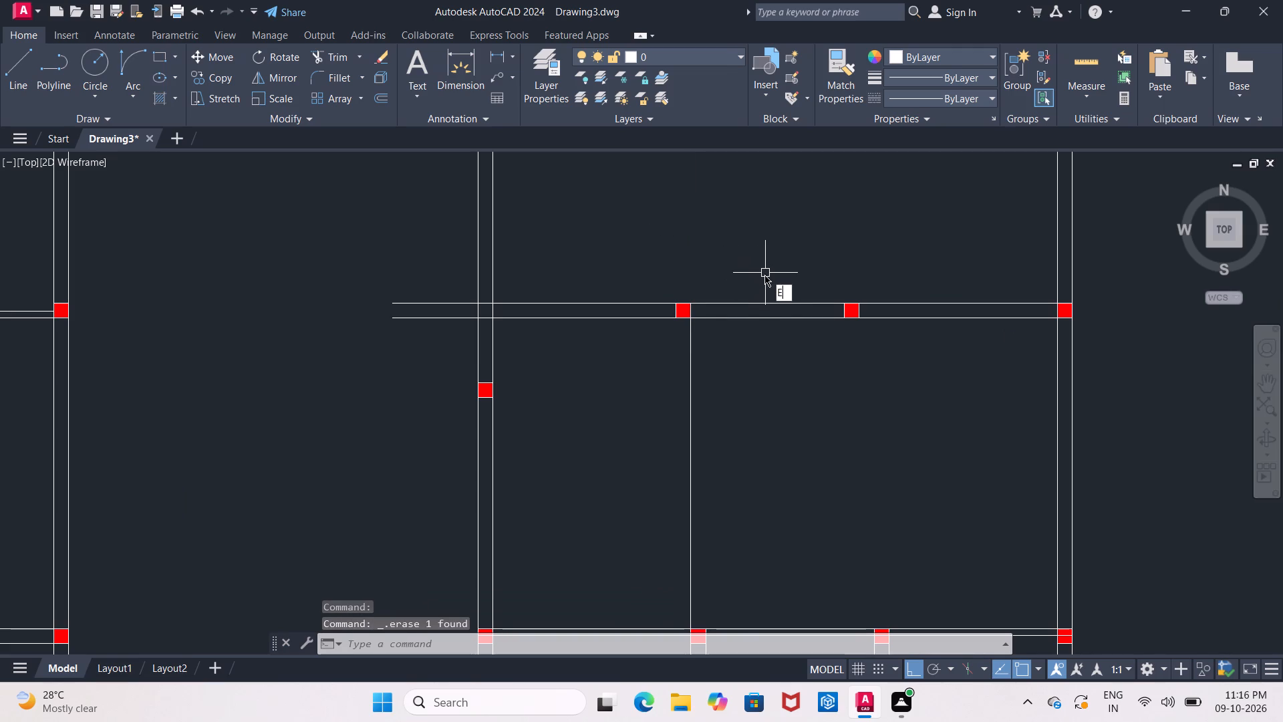
key(x)
key(Return)
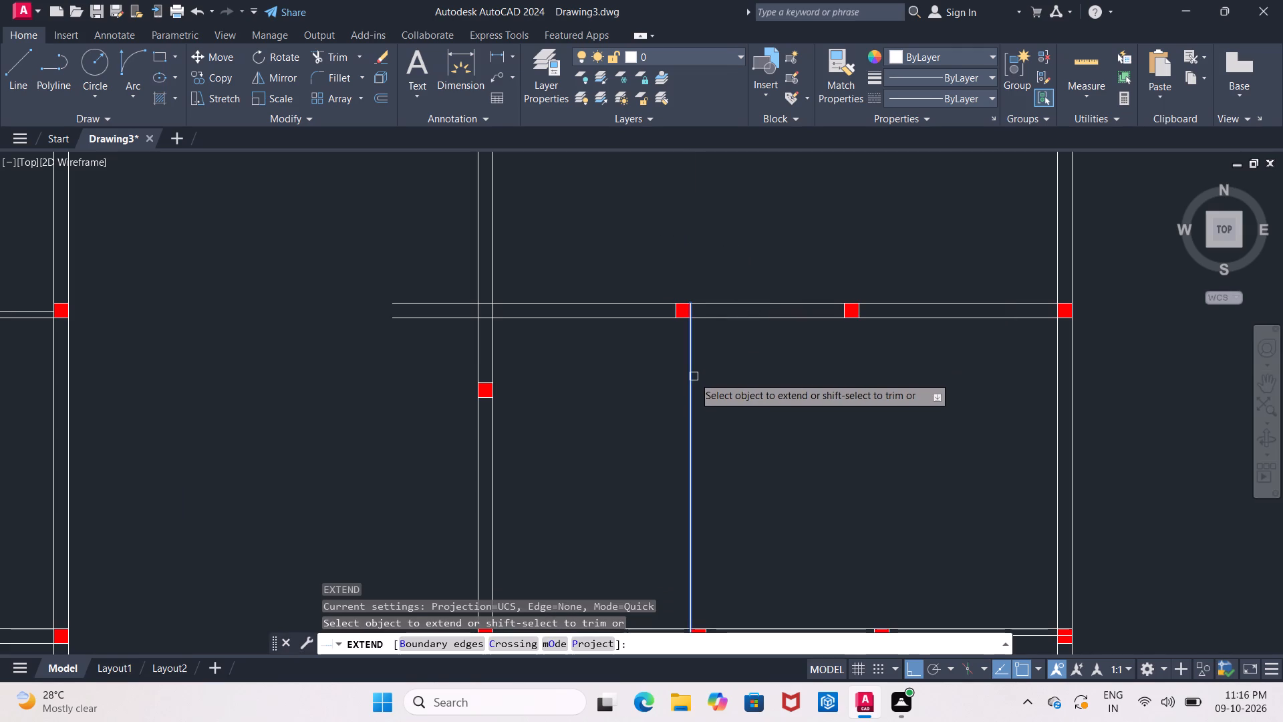
click(694, 376)
click(692, 355)
click(690, 345)
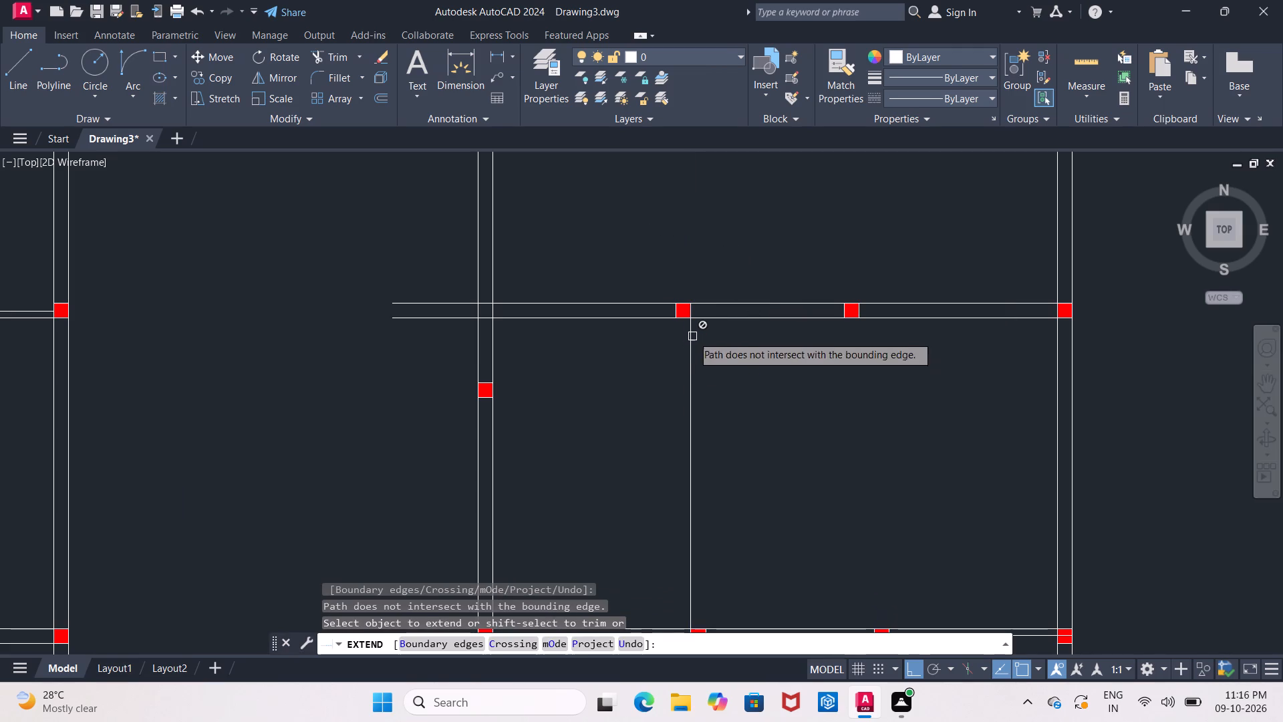
scroll(692, 334, up, 2)
scroll(692, 334, down, 3)
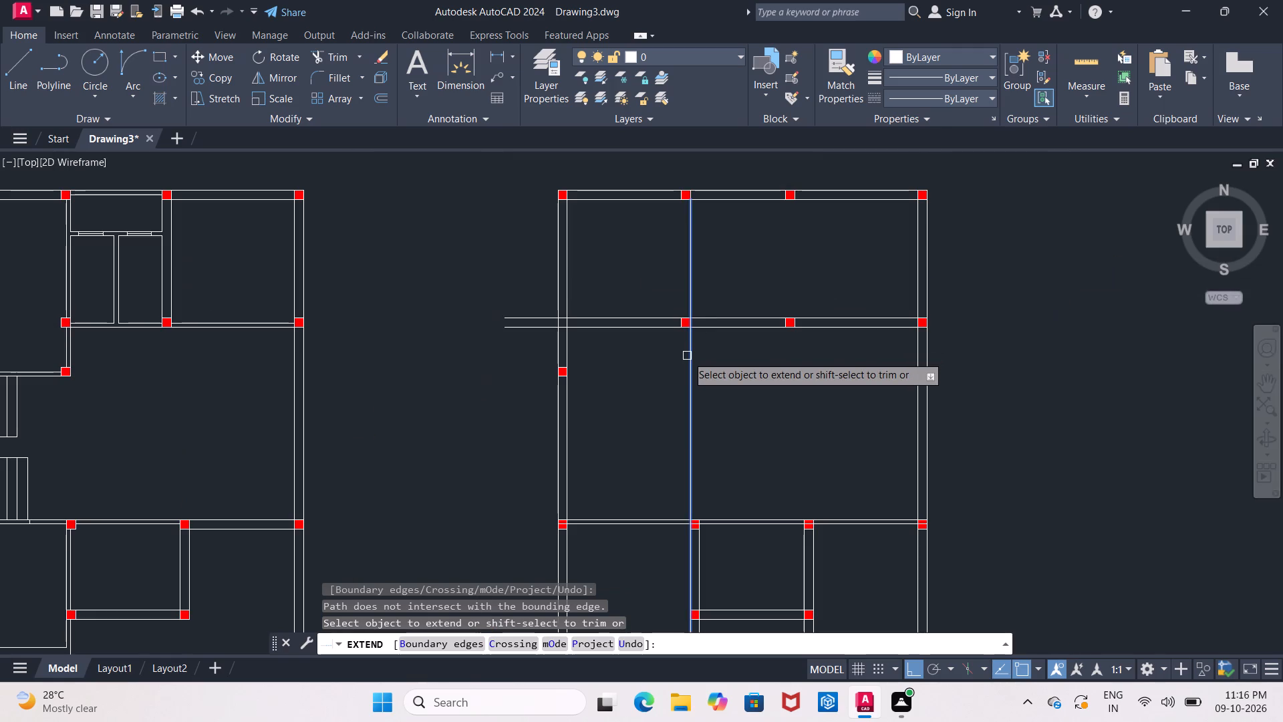
click(687, 356)
click(692, 256)
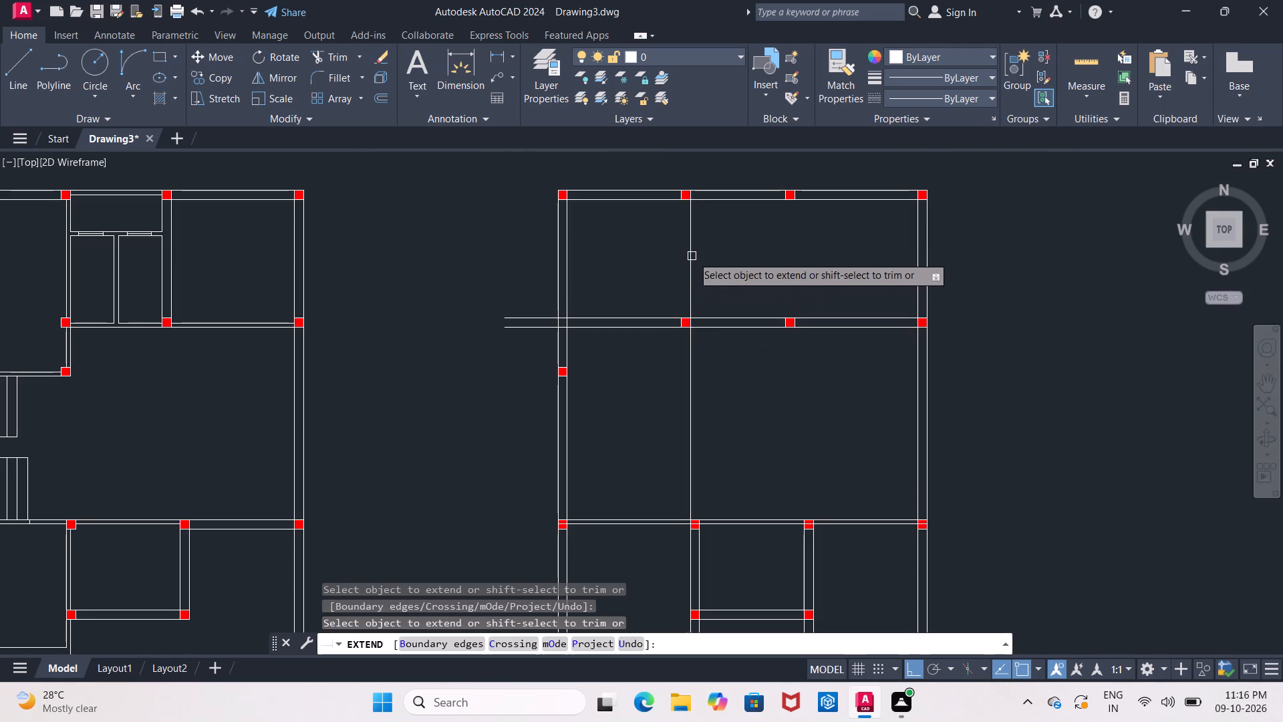
Compare the column layout's left-side columns and wall lines with those in the second plan.
middle_drag(716, 269, 722, 281)
scroll(716, 269, down, 1)
scroll(721, 281, up, 2)
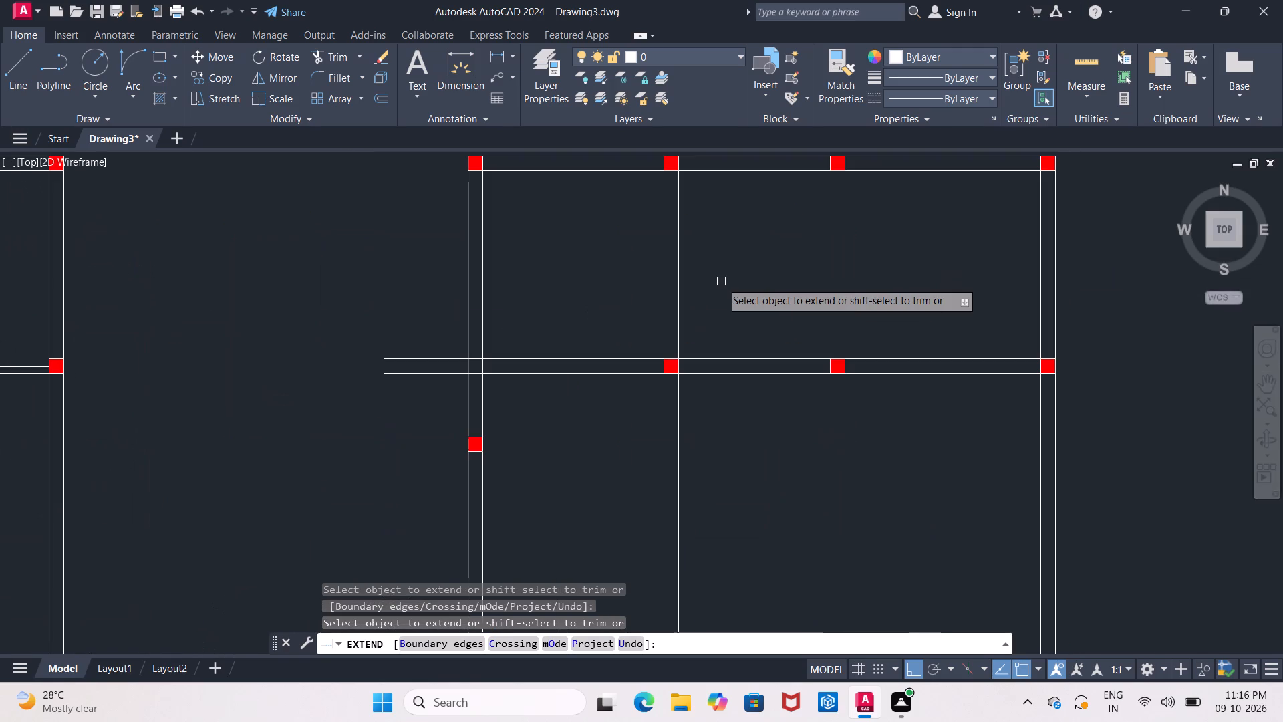
middle_drag(721, 283, 722, 305)
scroll(722, 305, down, 1)
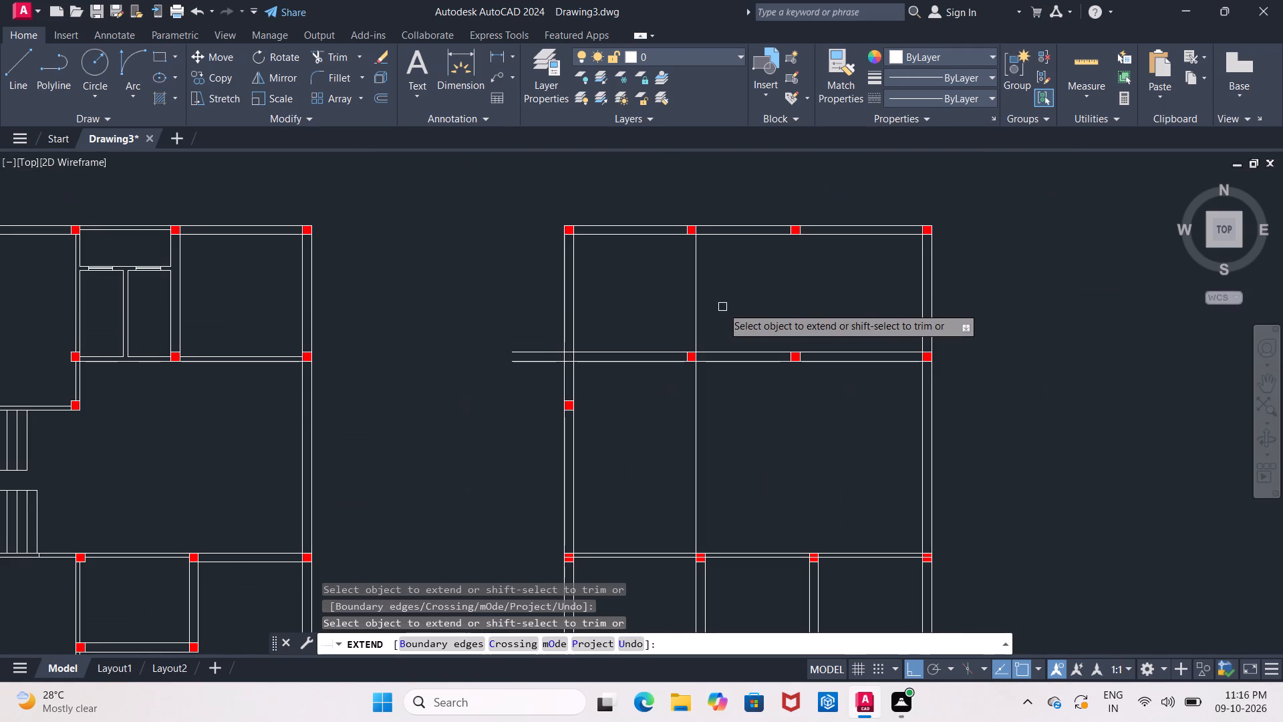
scroll(722, 307, down, 1)
middle_drag(722, 307, 722, 301)
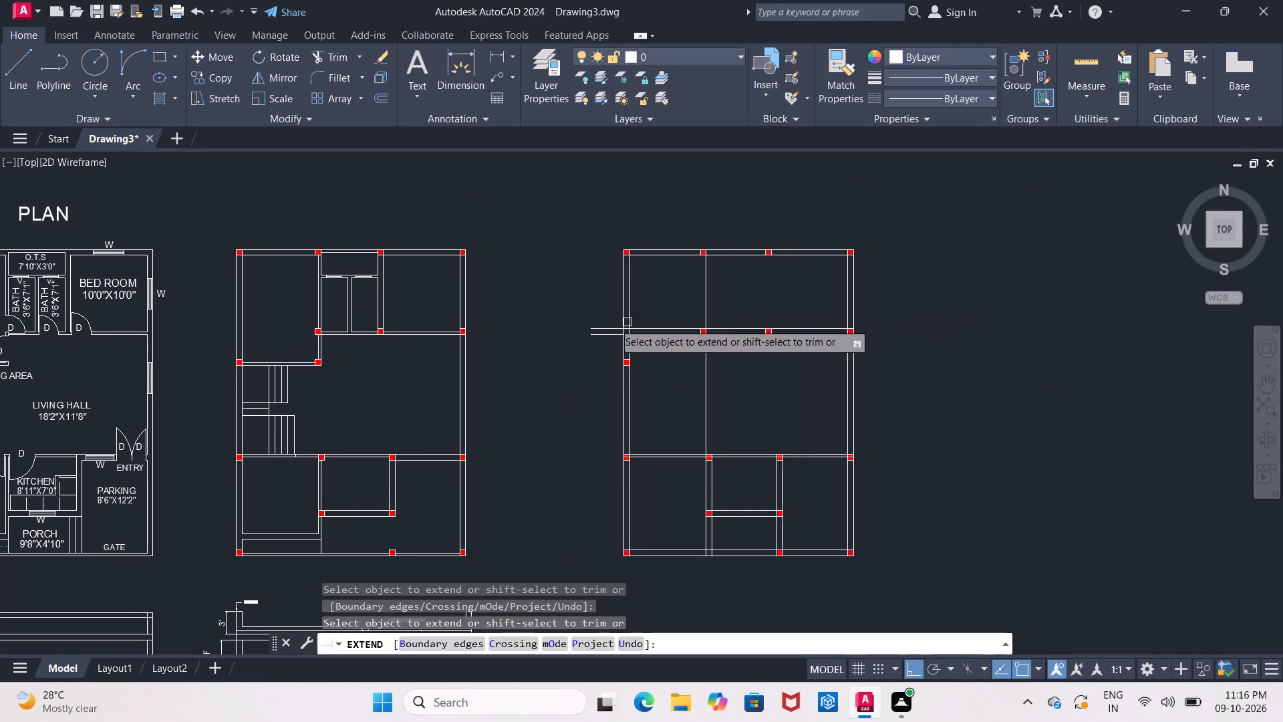
scroll(372, 381, up, 1)
middle_drag(372, 381, 281, 349)
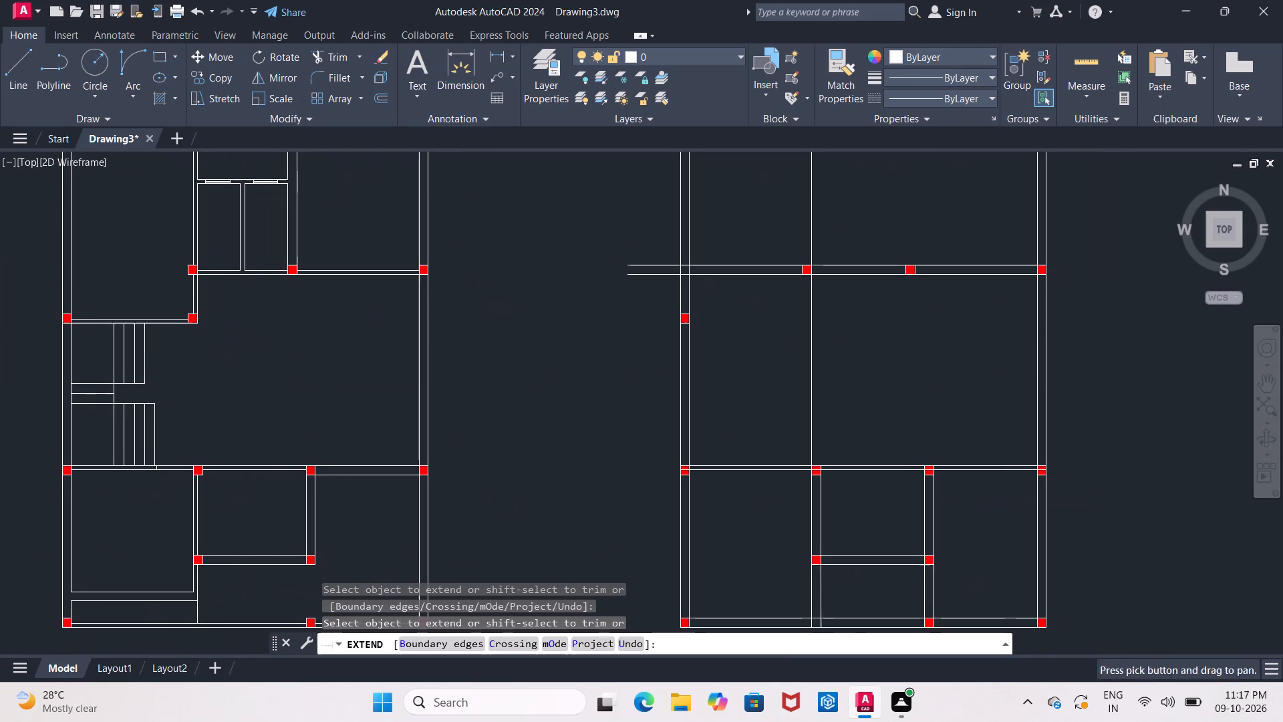
key(Escape)
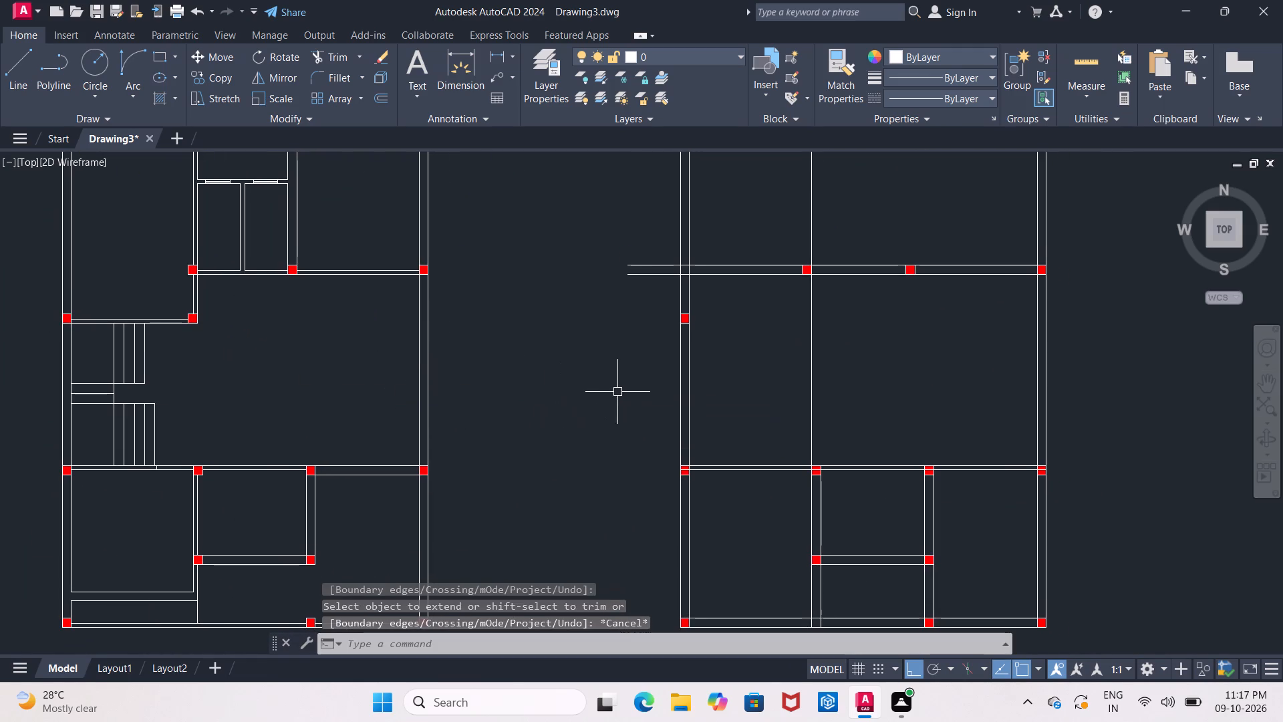
Draw a horizontal line about 18'-5" long, rightward from the upper left corner of the left-wall column below the middle wall.
click(28, 76)
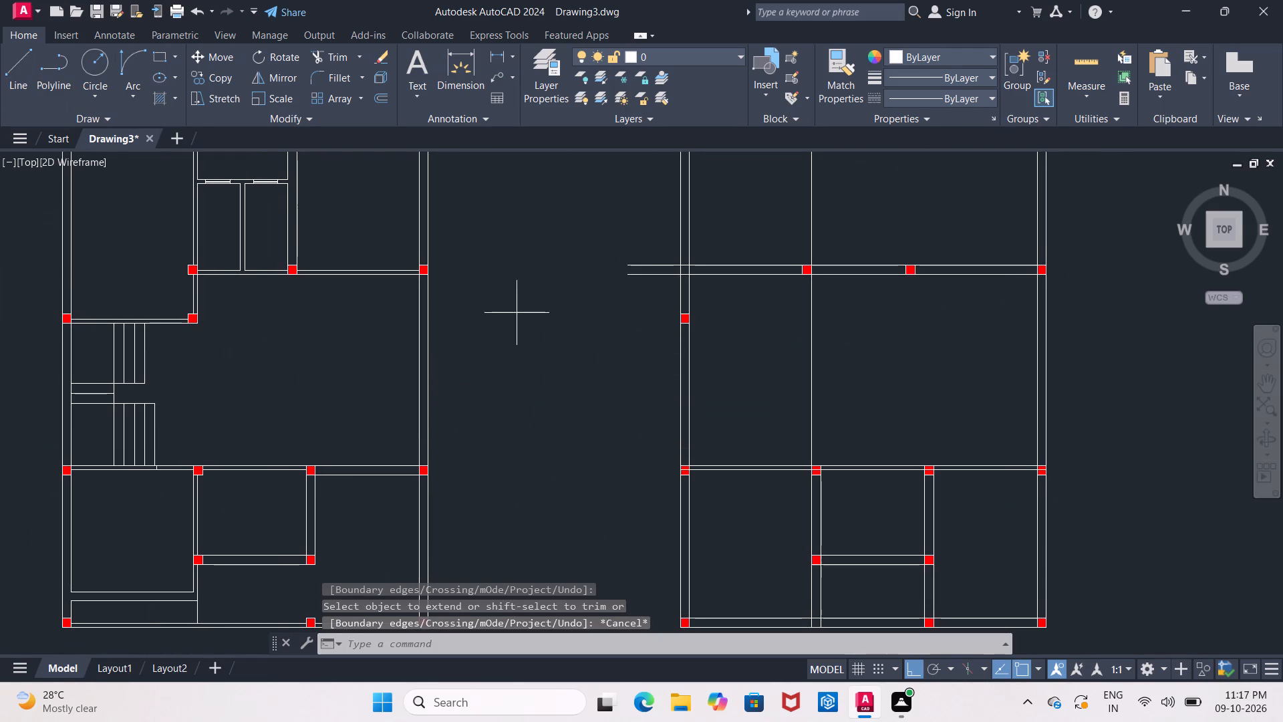
scroll(595, 343, up, 2)
middle_drag(559, 334, 382, 318)
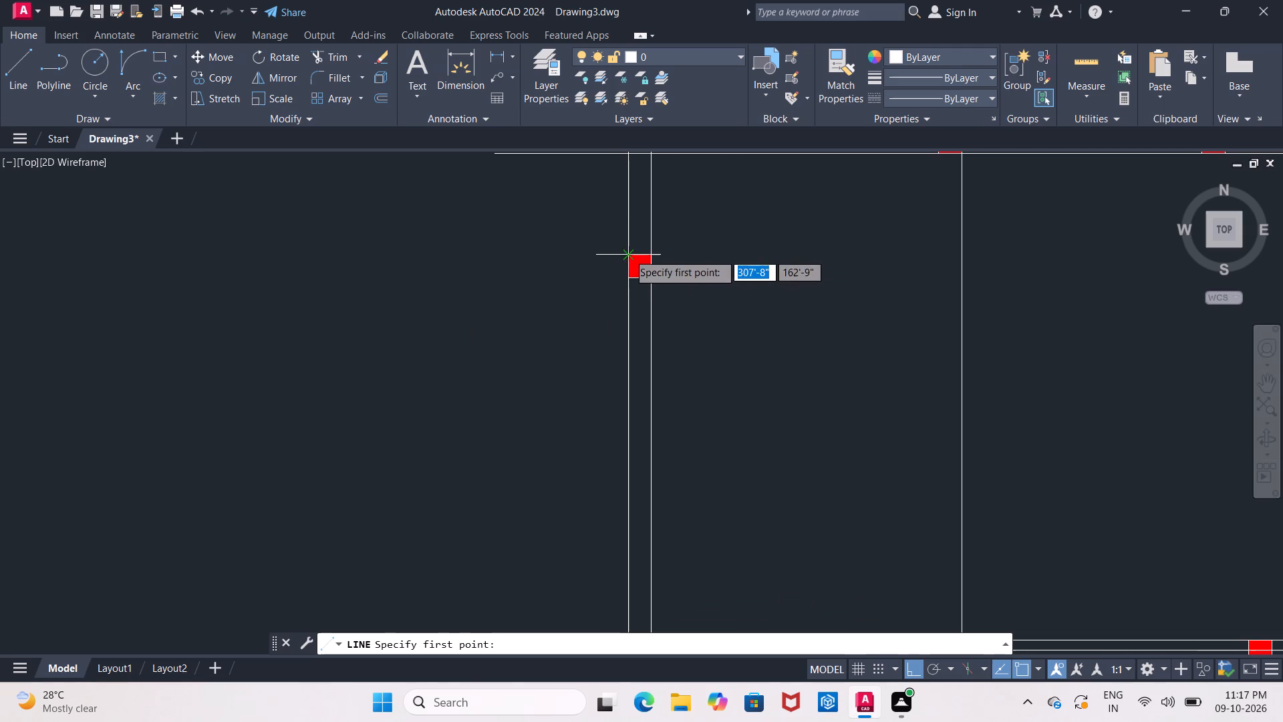
click(628, 253)
middle_drag(841, 278, 690, 292)
scroll(774, 306, down, 1)
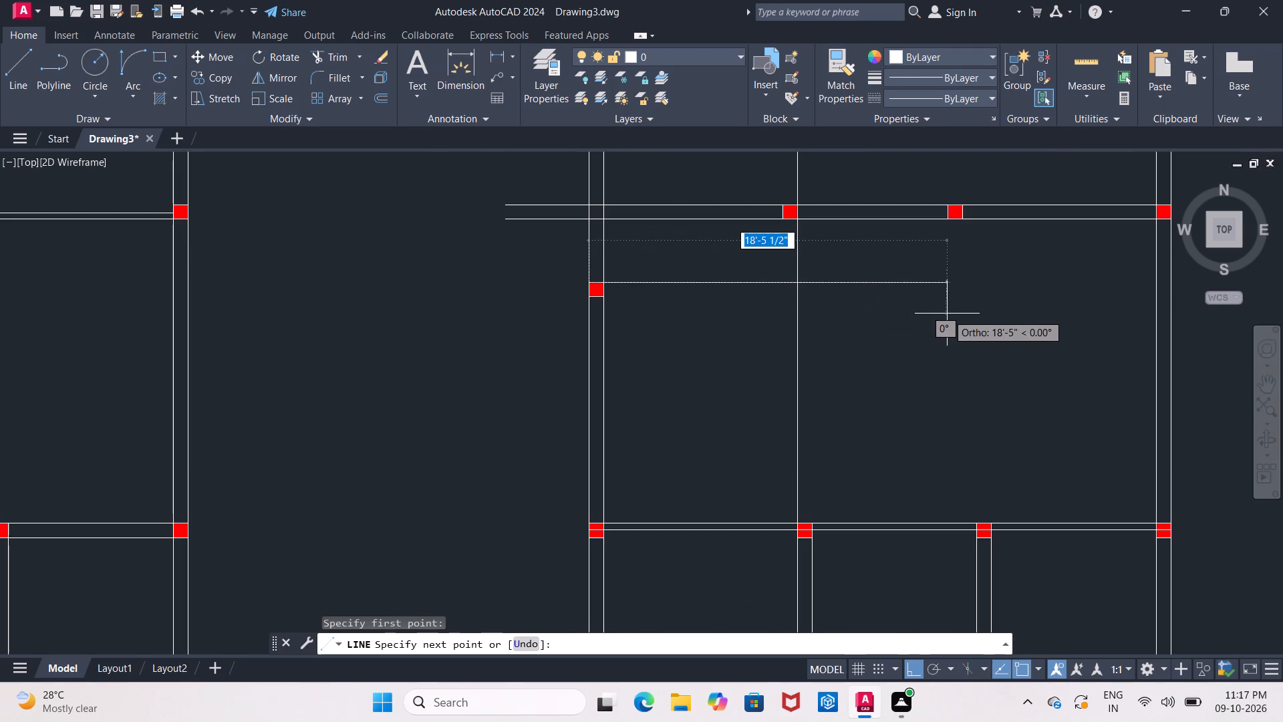
click(947, 314)
key(Escape)
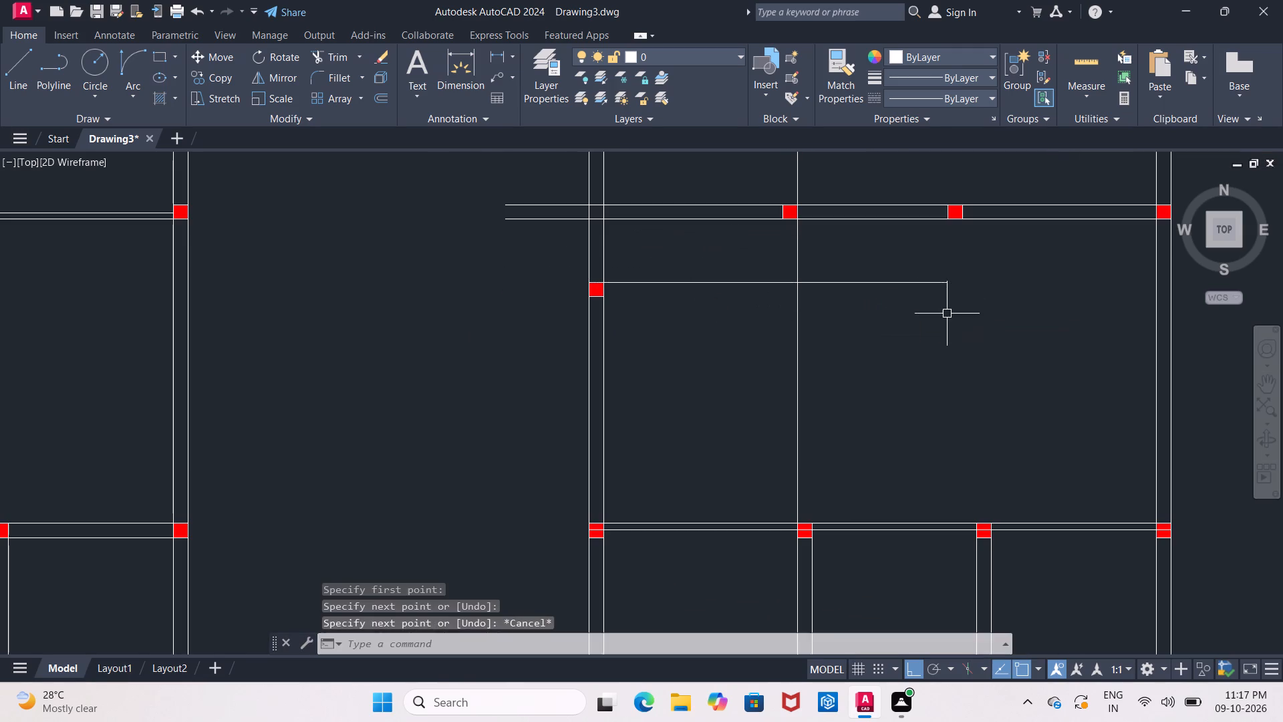
Offset the new horizontal line 9" downward to form a double wall line from the left-wall column.
scroll(952, 313, down, 1)
scroll(796, 334, up, 2)
middle_drag(796, 333, 796, 334)
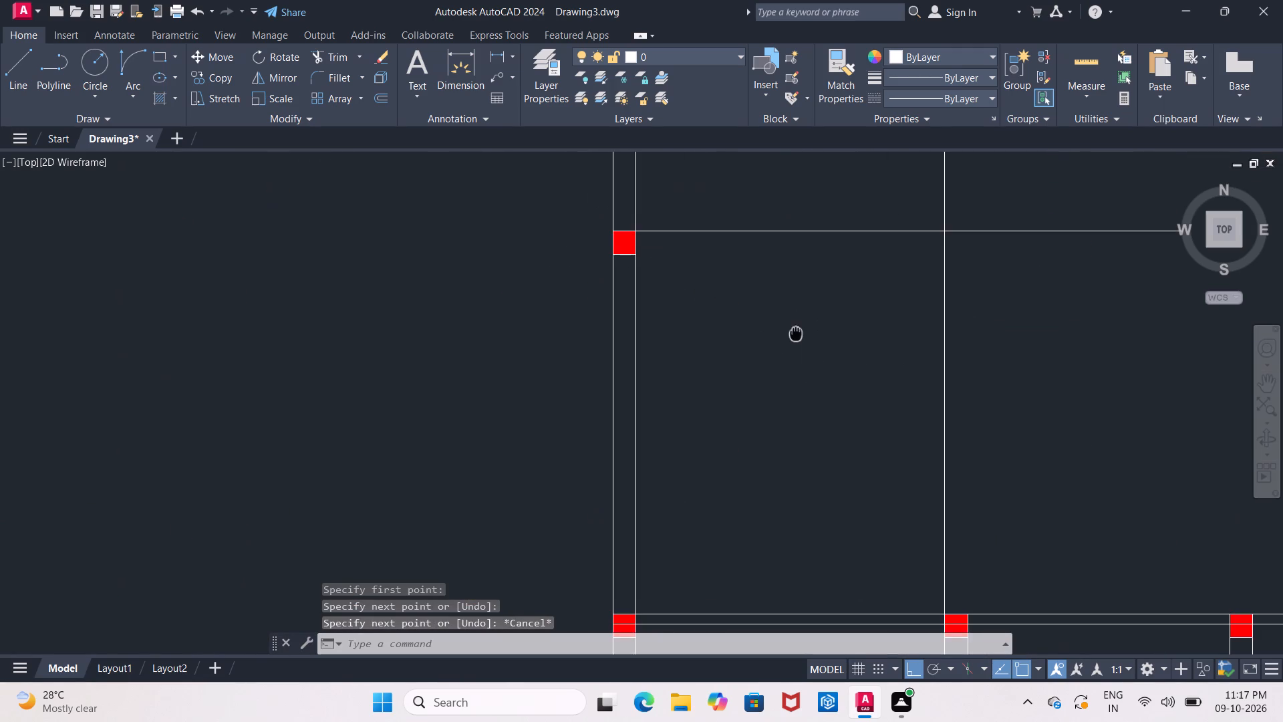
middle_drag(796, 334, 766, 364)
key(o)
key(Return)
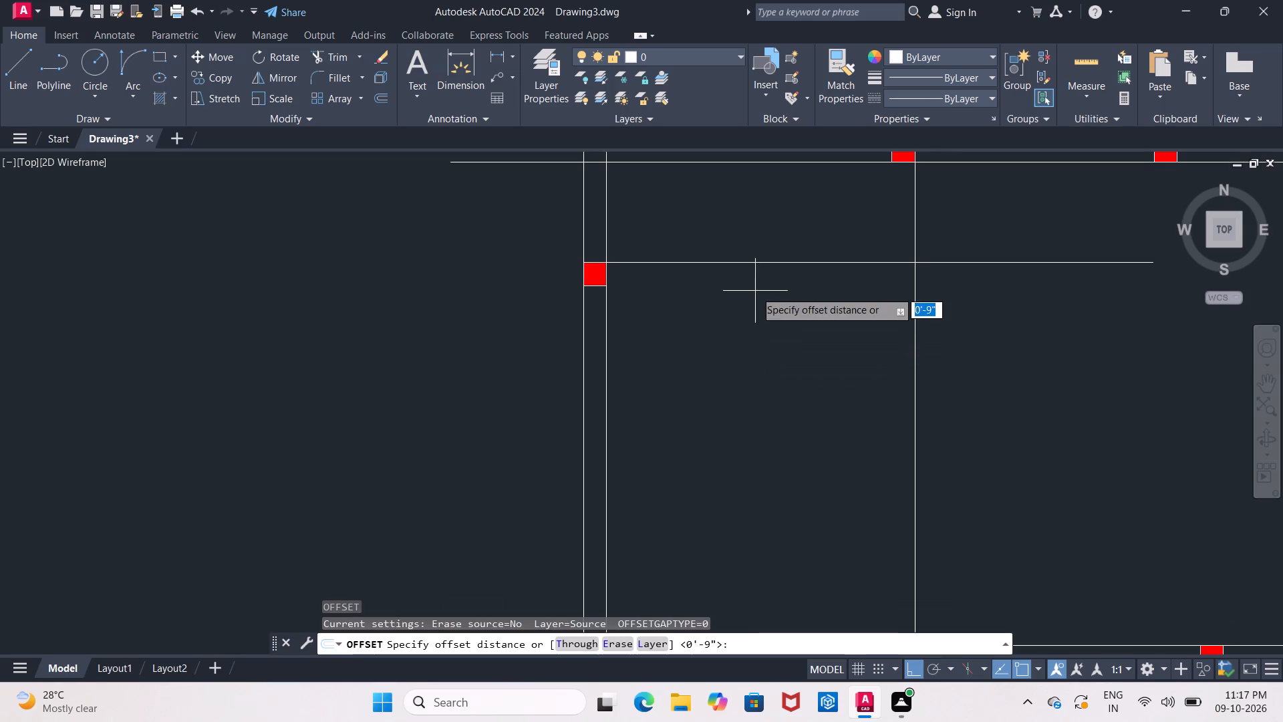
key(Return)
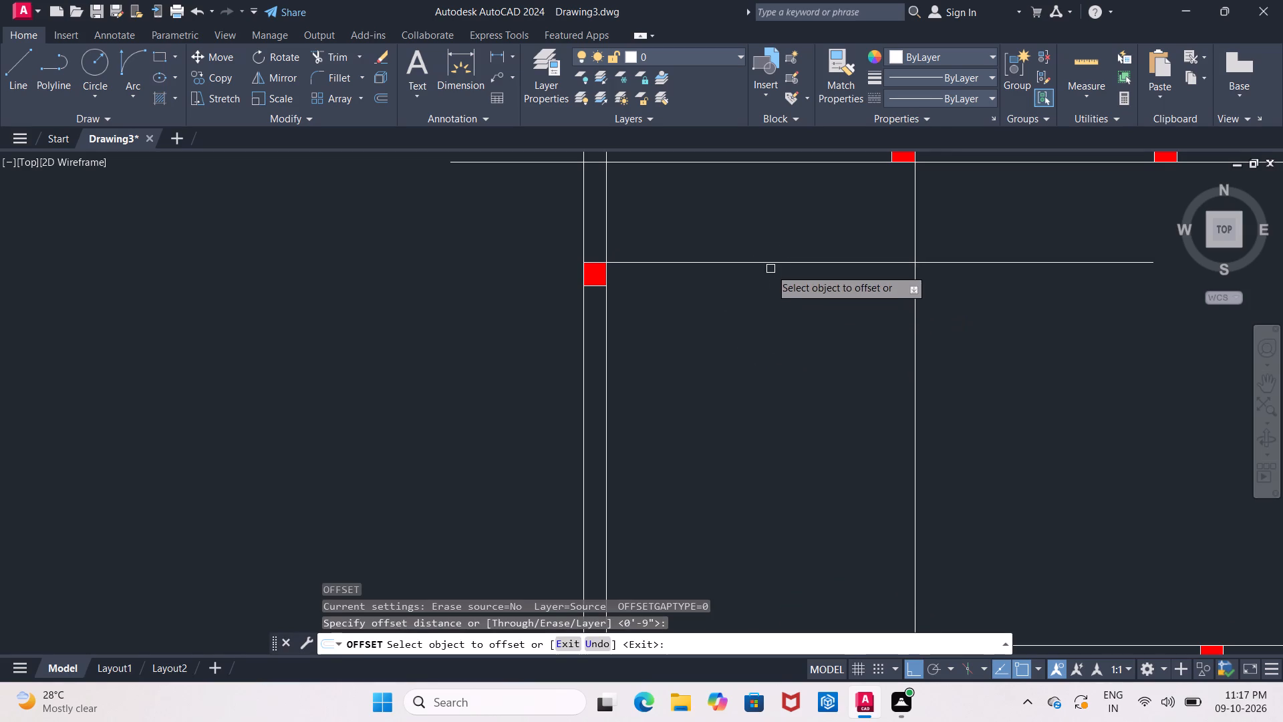
click(770, 265)
click(777, 309)
middle_drag(777, 309, 690, 374)
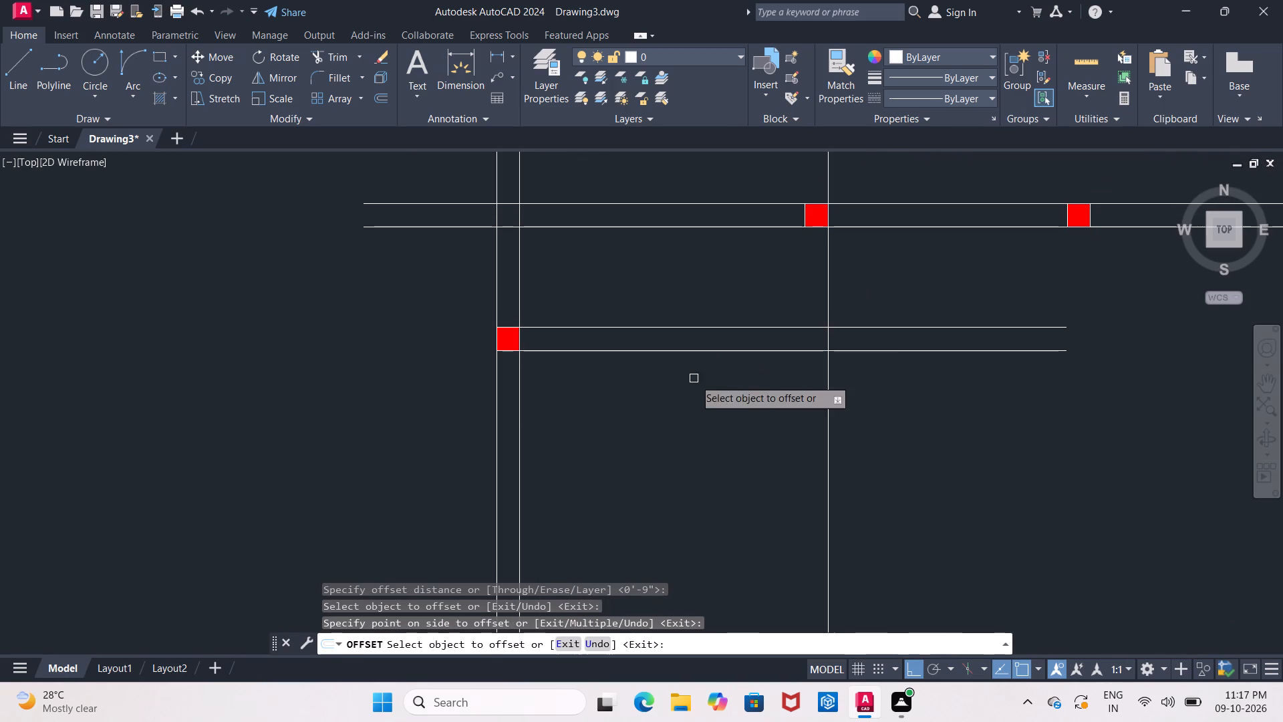
key(Escape)
Copy the moved middle-wall column straight down to where the new lower wall line crosses the vertical line, matching lower right corners.
click(821, 211)
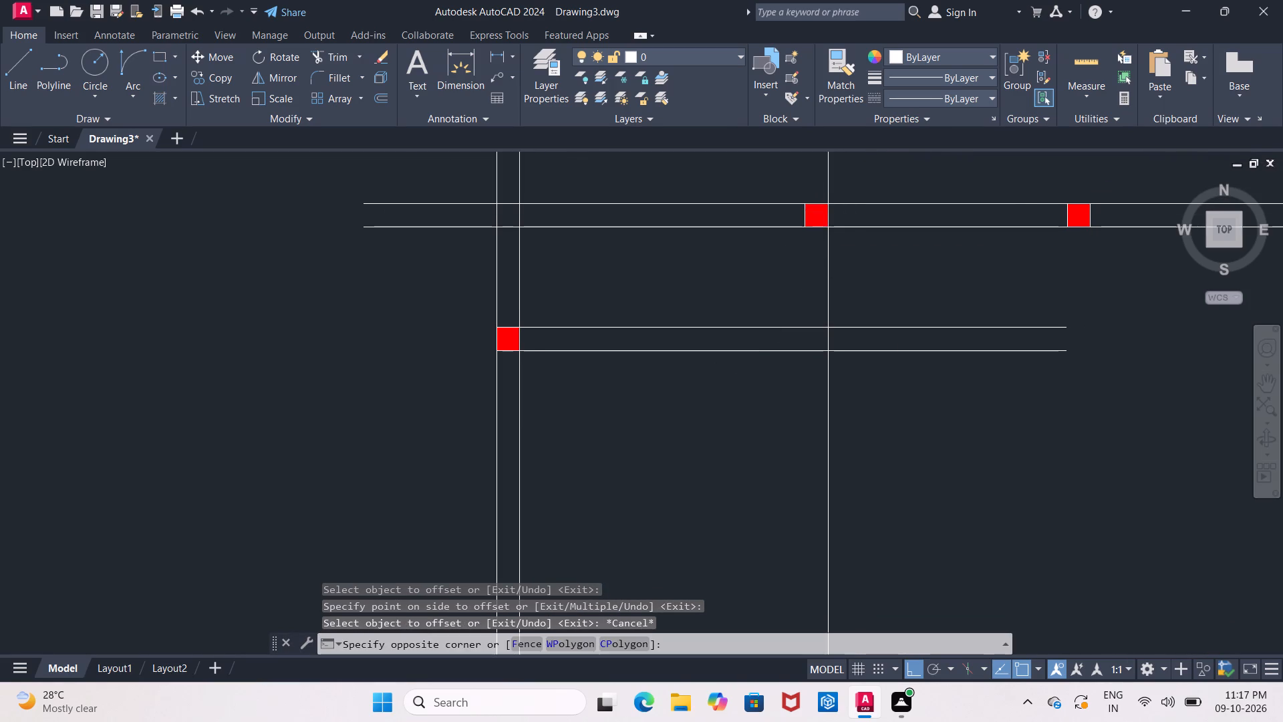
key(Escape)
click(813, 205)
key(Escape)
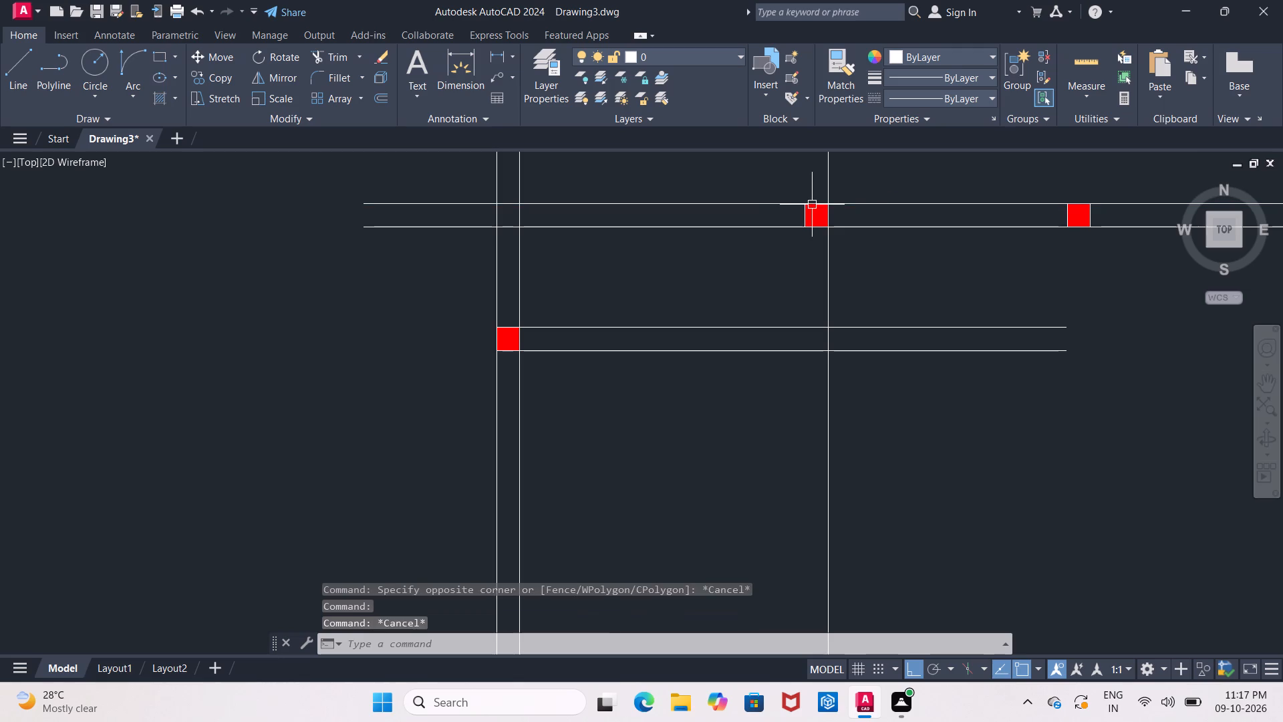
click(805, 214)
click(222, 84)
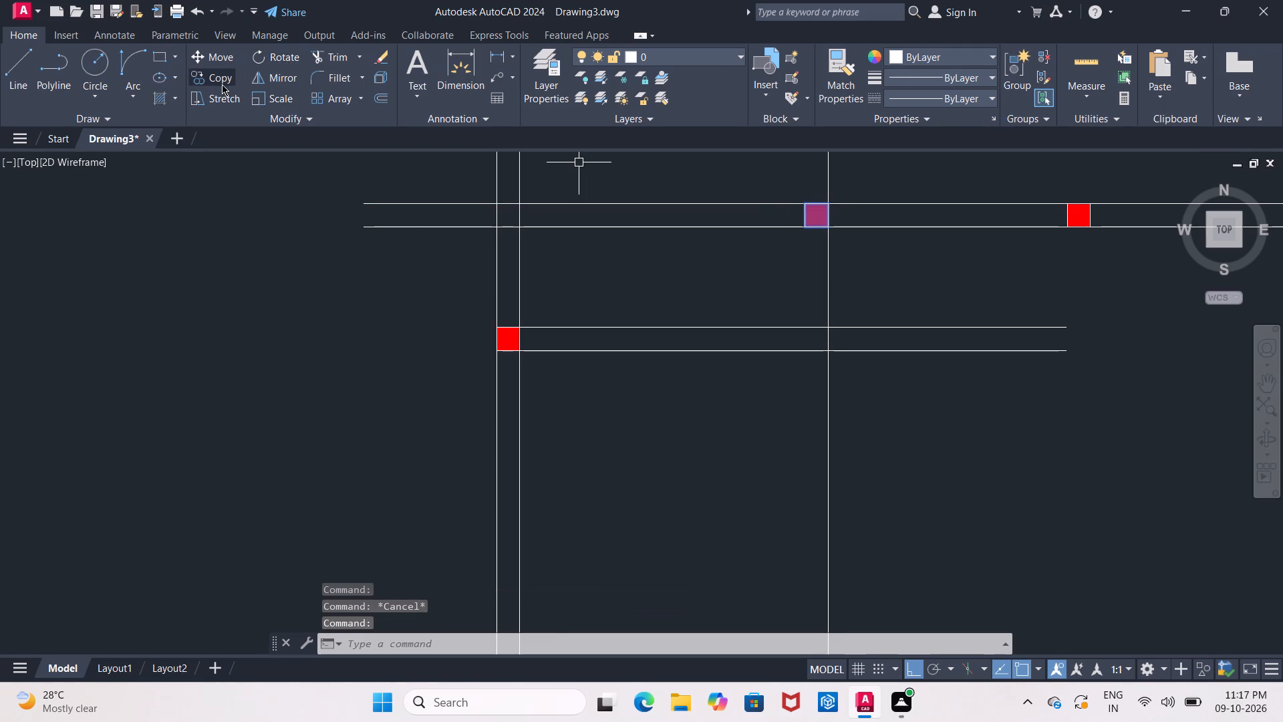
click(830, 224)
scroll(824, 322, up, 2)
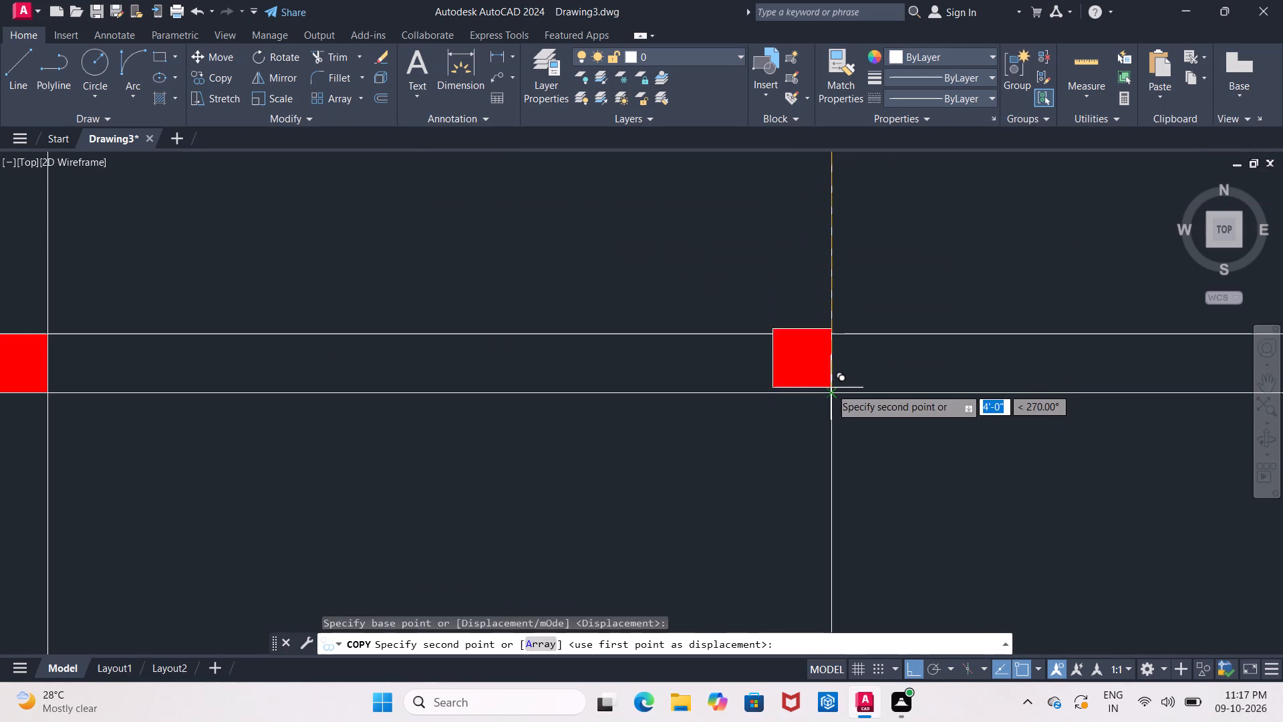
click(831, 390)
scroll(831, 389, down, 3)
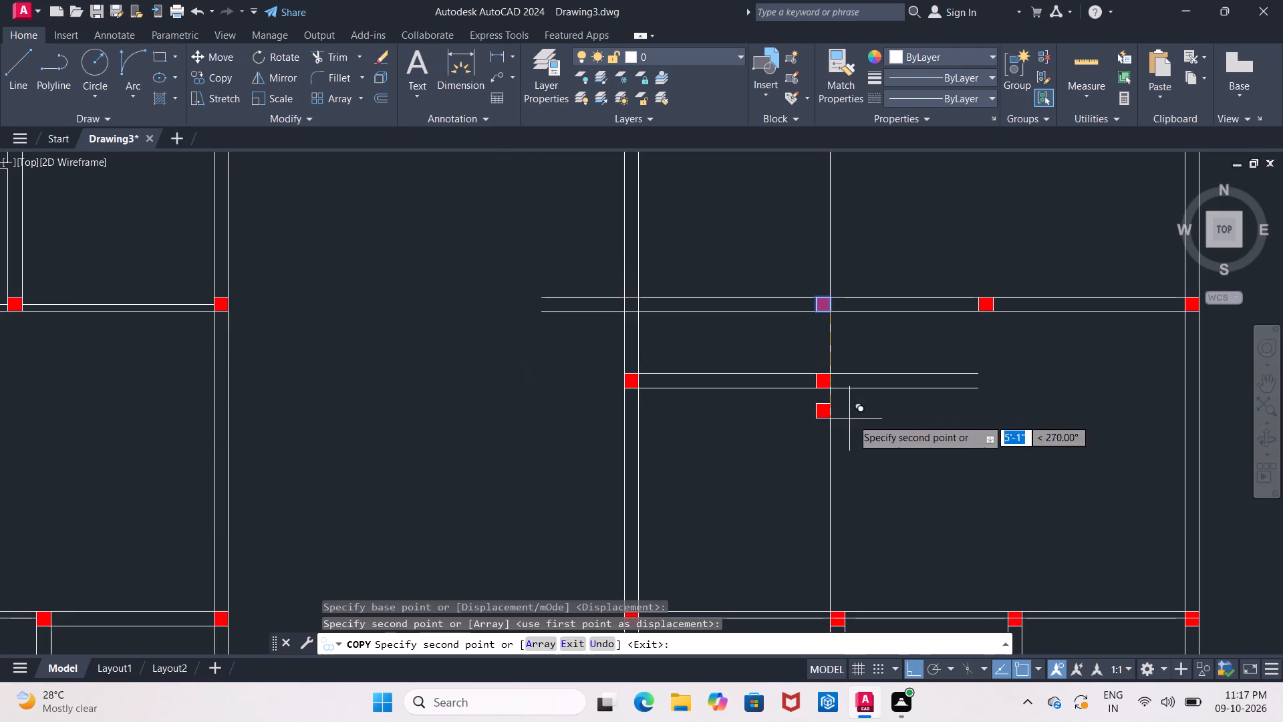
scroll(855, 420, down, 2)
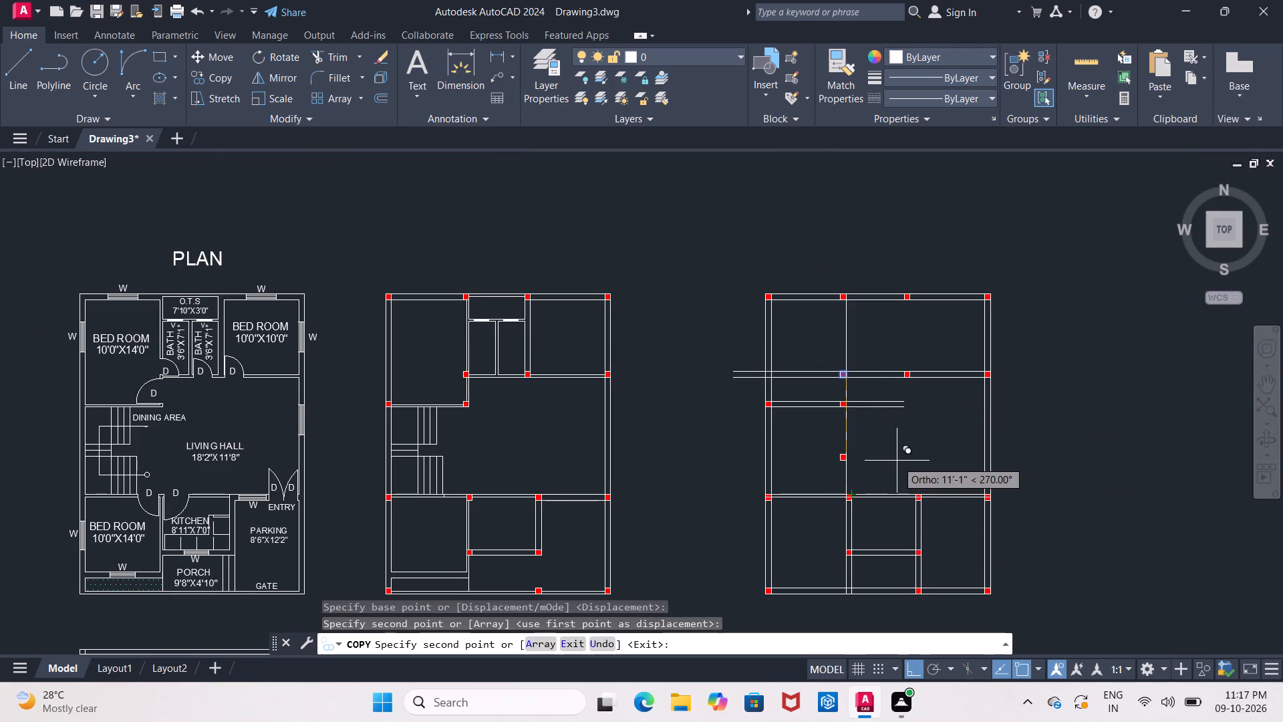
key(Escape)
scroll(898, 449, up, 2)
middle_drag(897, 447, 861, 469)
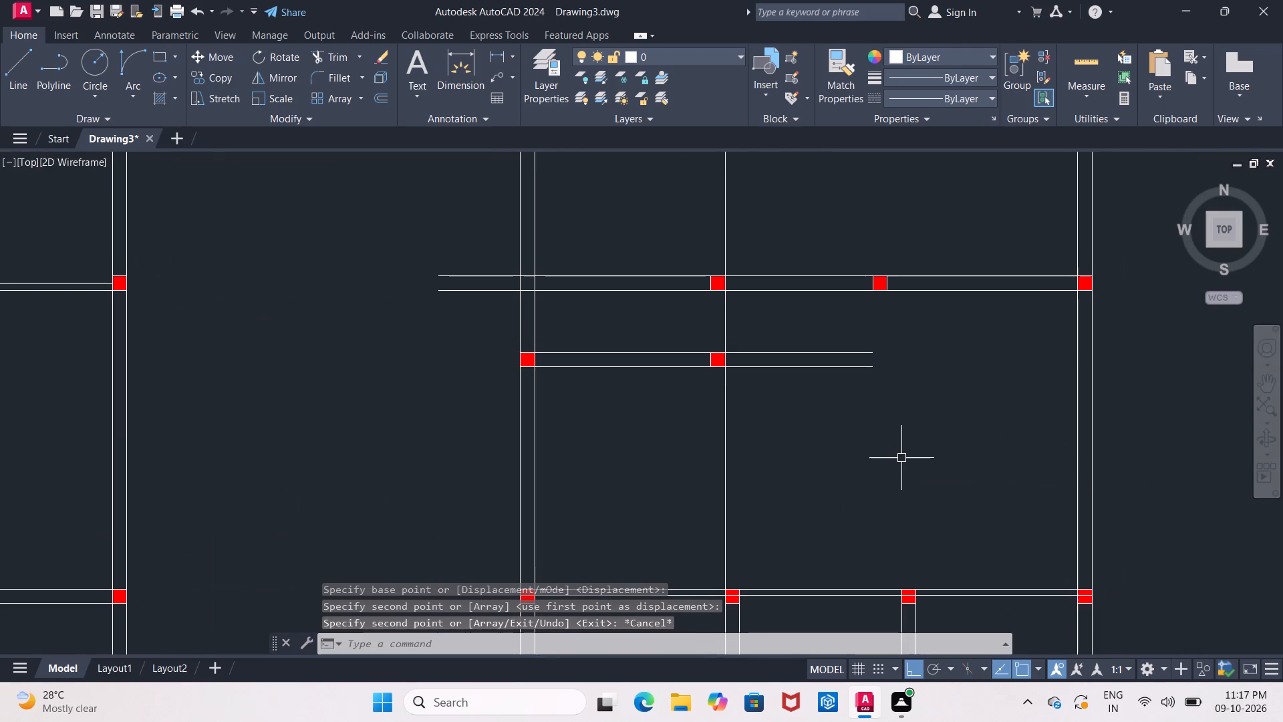
Trim off the two ends of the lower double wall line that extend rightward past the copied column.
text(TR)
key(Return)
key(Return)
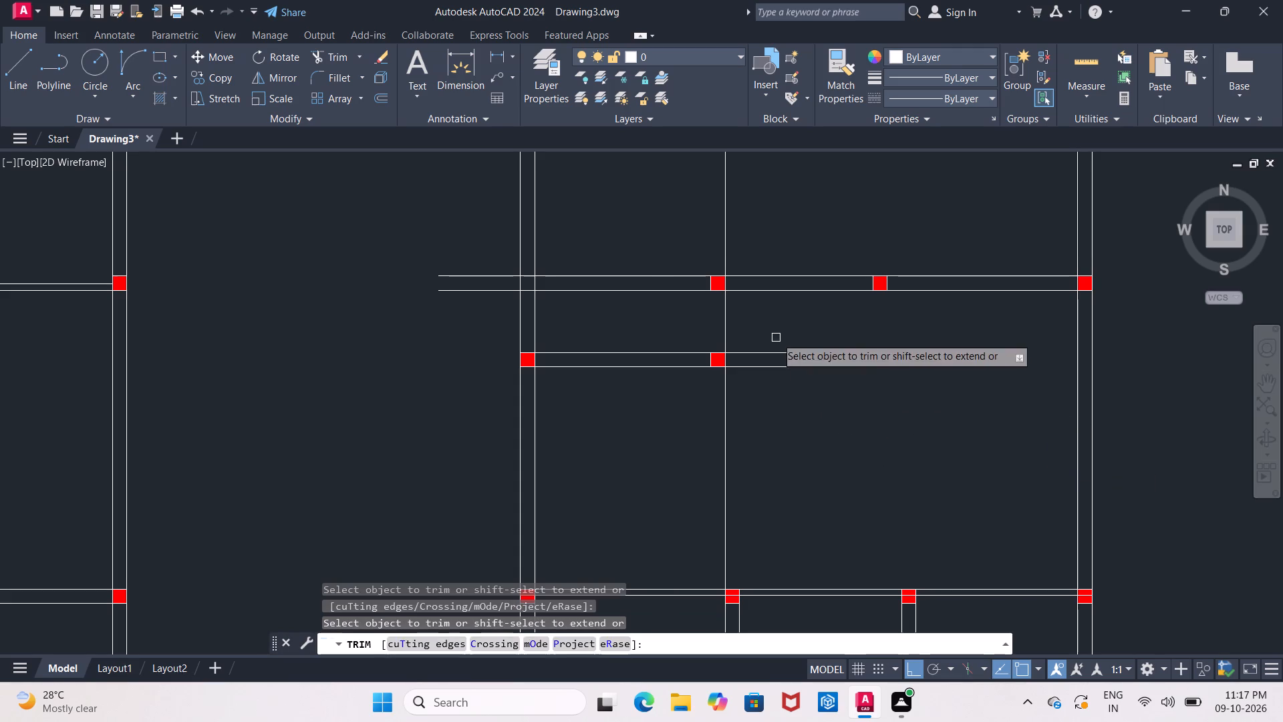
drag(773, 329, 774, 408)
middle_drag(771, 392, 789, 395)
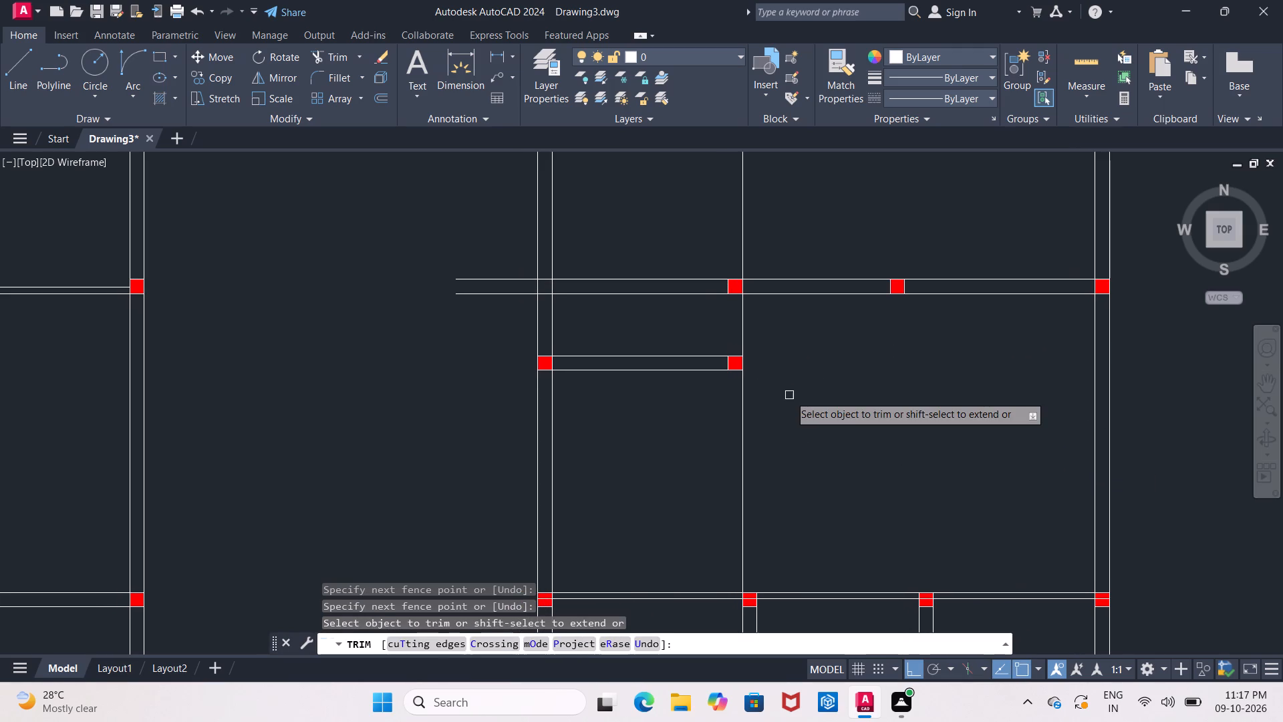
key(Escape)
Offset the long interior vertical line 4" to the left to form a double wall line down the column layout.
key(o)
key(Return)
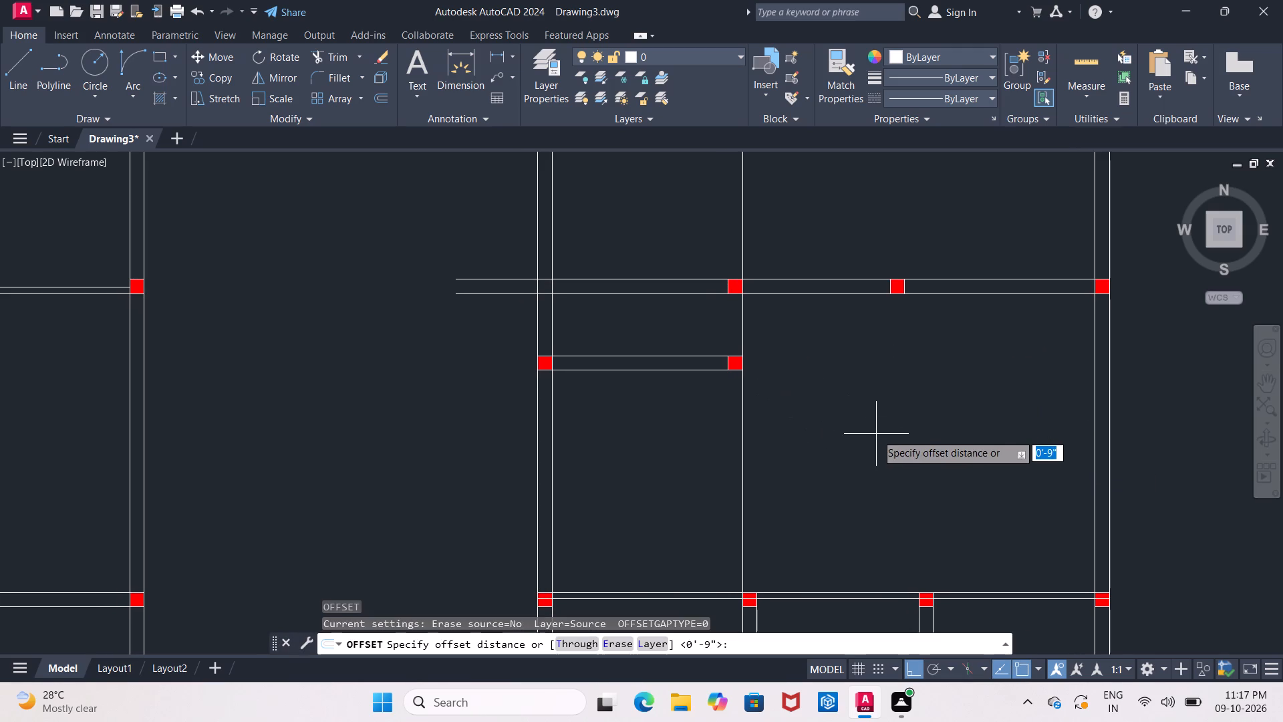
key(Return)
scroll(871, 430, down, 1)
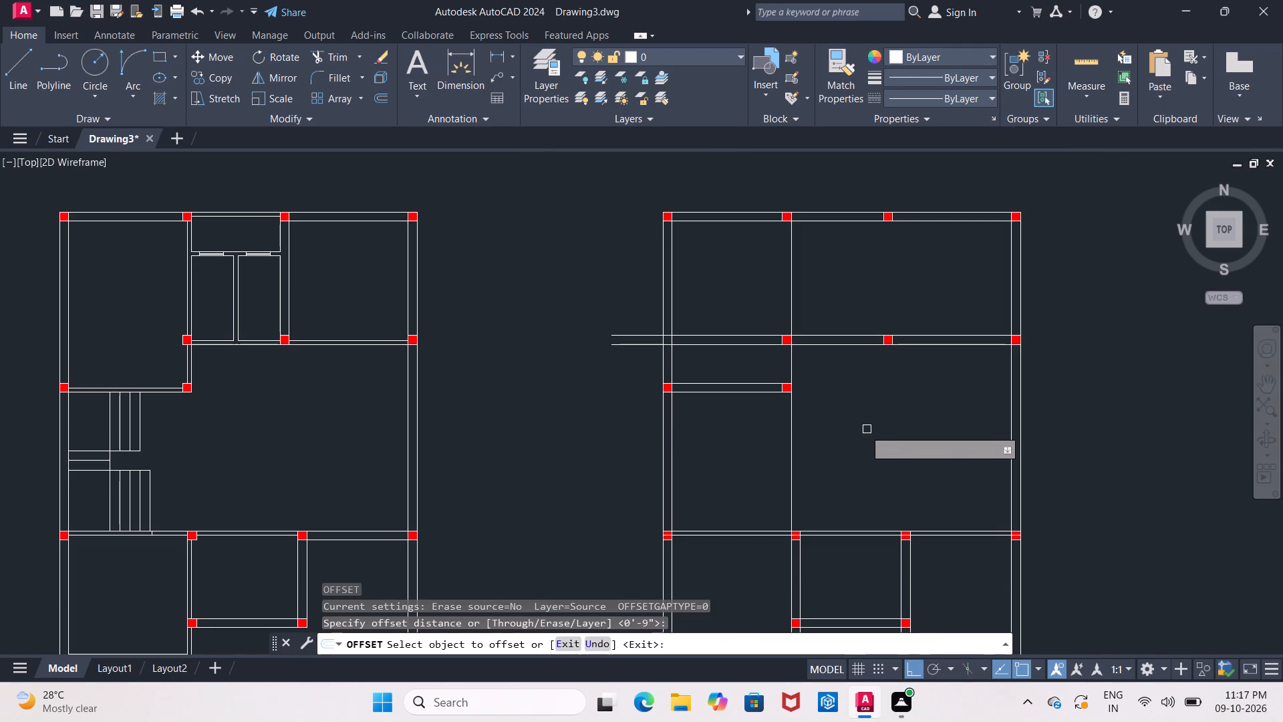
scroll(826, 418, up, 1)
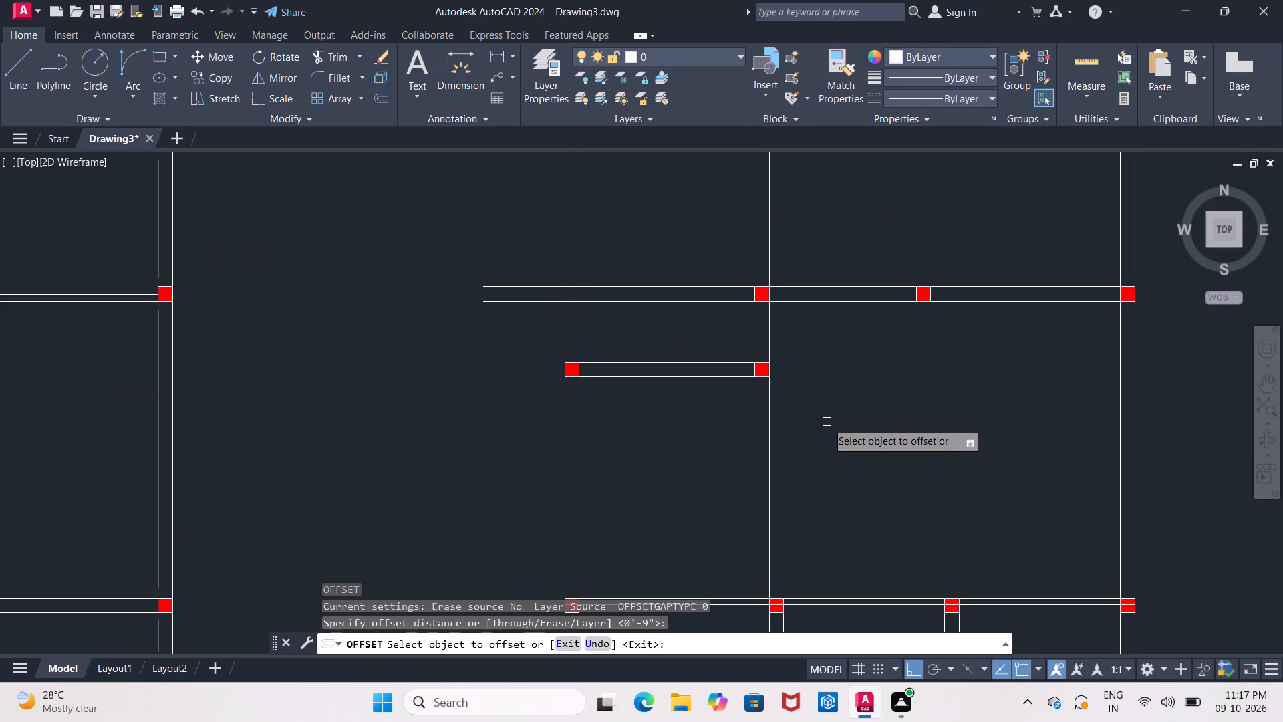
key(Return)
key(Return)
key(4)
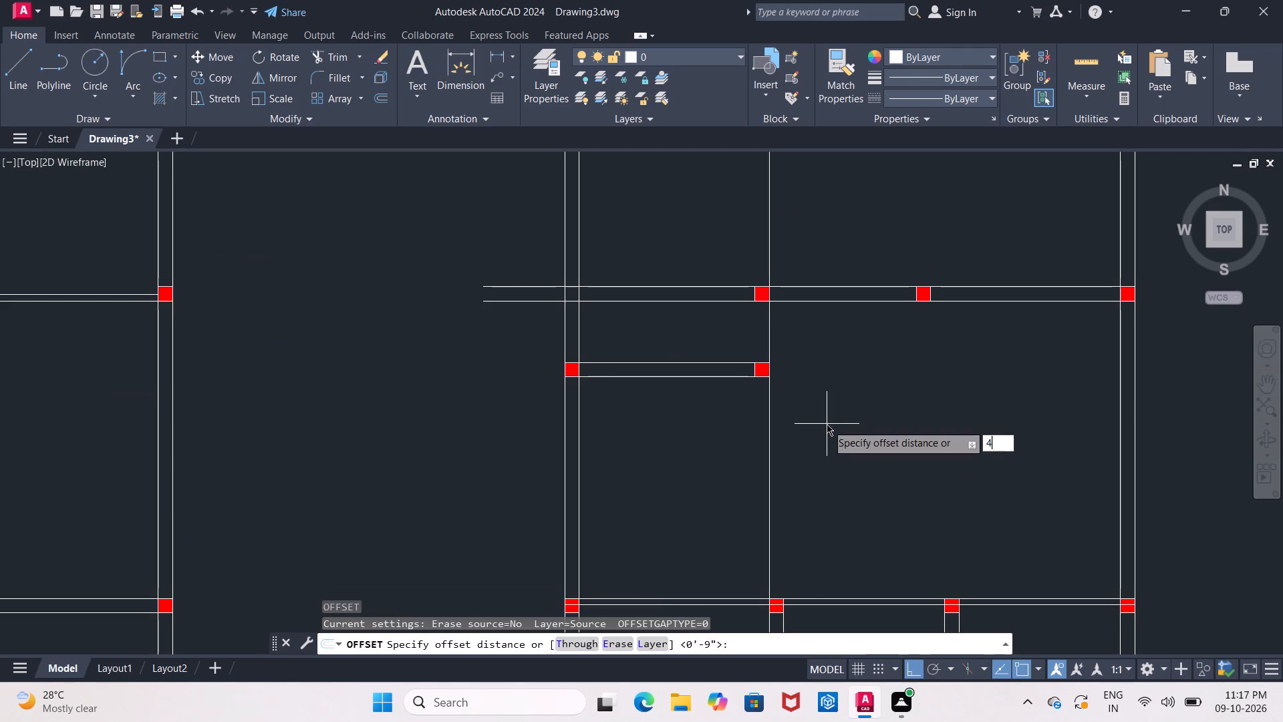
key(shift+quotedbl)
key(Return)
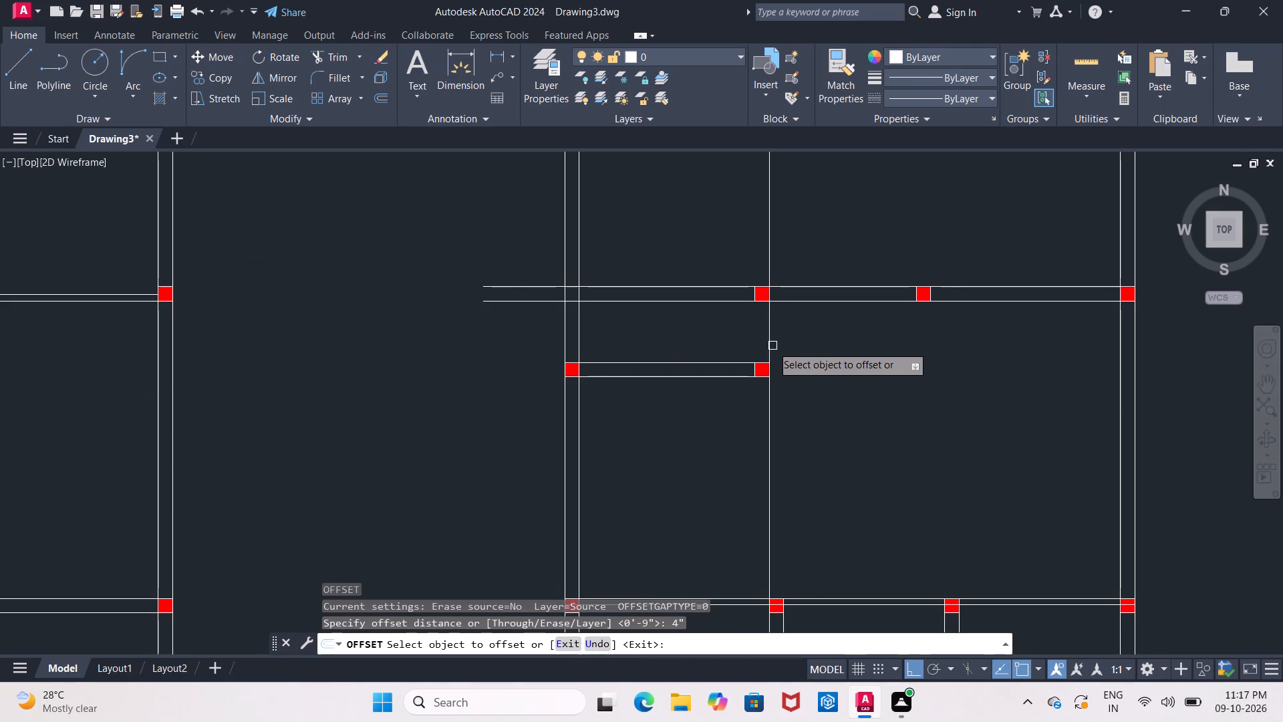
click(771, 344)
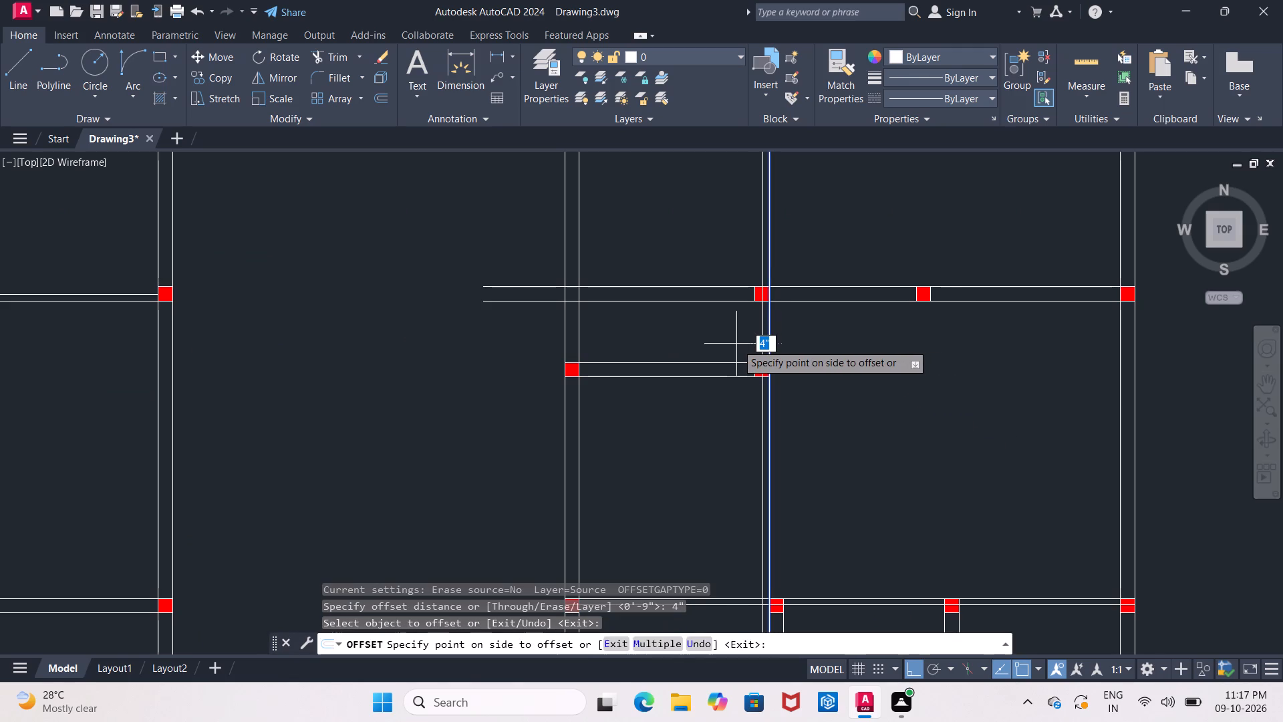
click(736, 344)
Compare the column layout's interior vertical and lower walls with those in the second plan.
middle_drag(803, 358, 816, 337)
scroll(811, 329, up, 1)
scroll(811, 327, down, 3)
middle_drag(813, 334, 822, 341)
scroll(824, 342, up, 1)
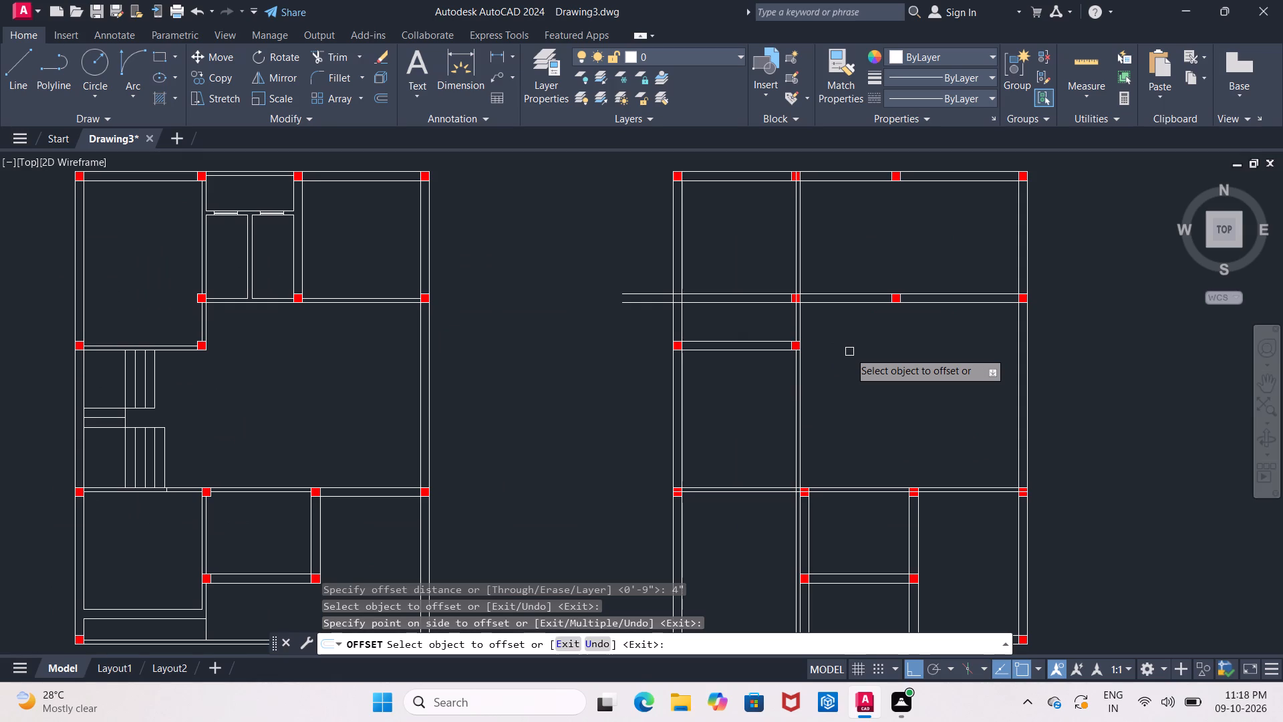
middle_drag(849, 352, 791, 346)
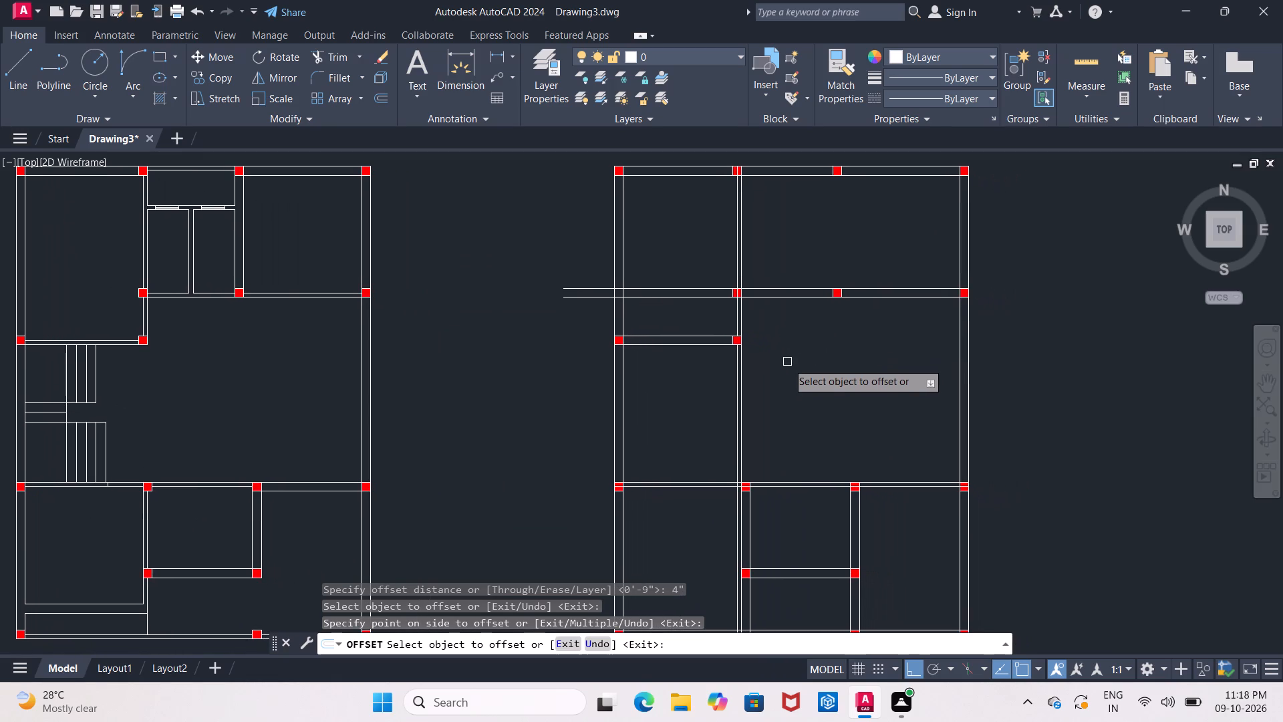
scroll(782, 376, down, 1)
middle_drag(782, 378, 772, 350)
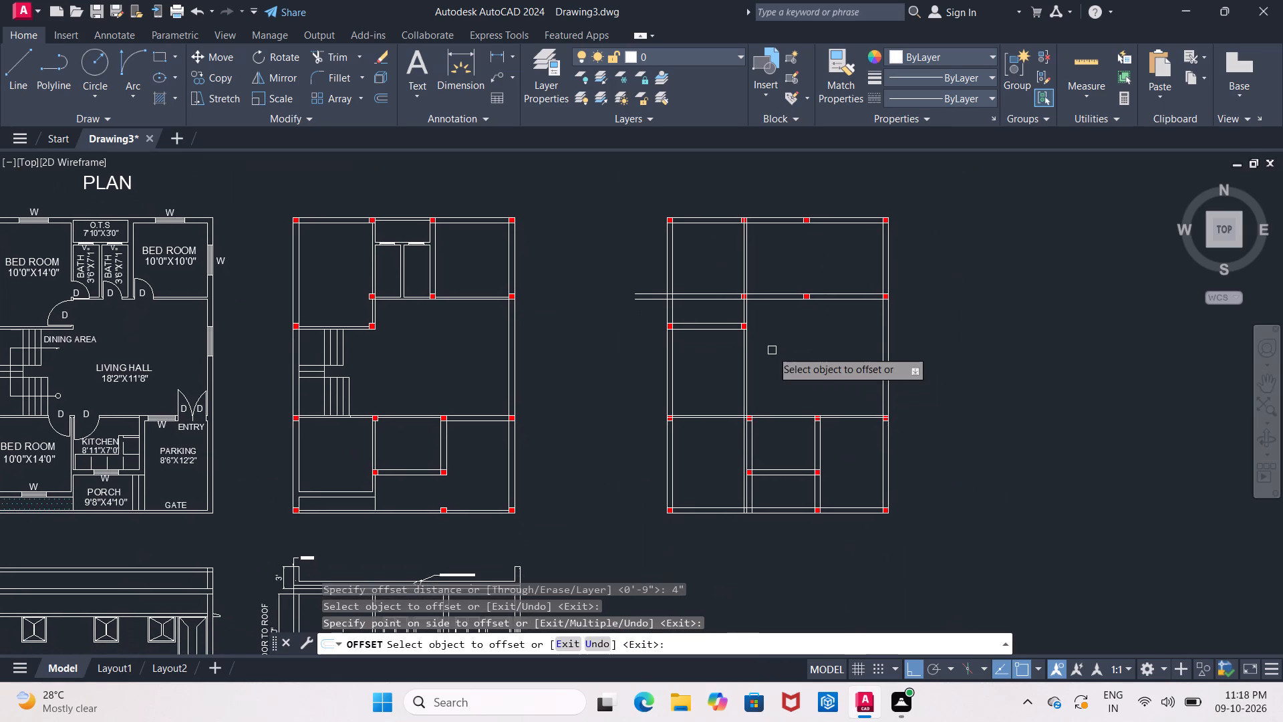
scroll(772, 368, up, 2)
middle_drag(772, 368, 766, 295)
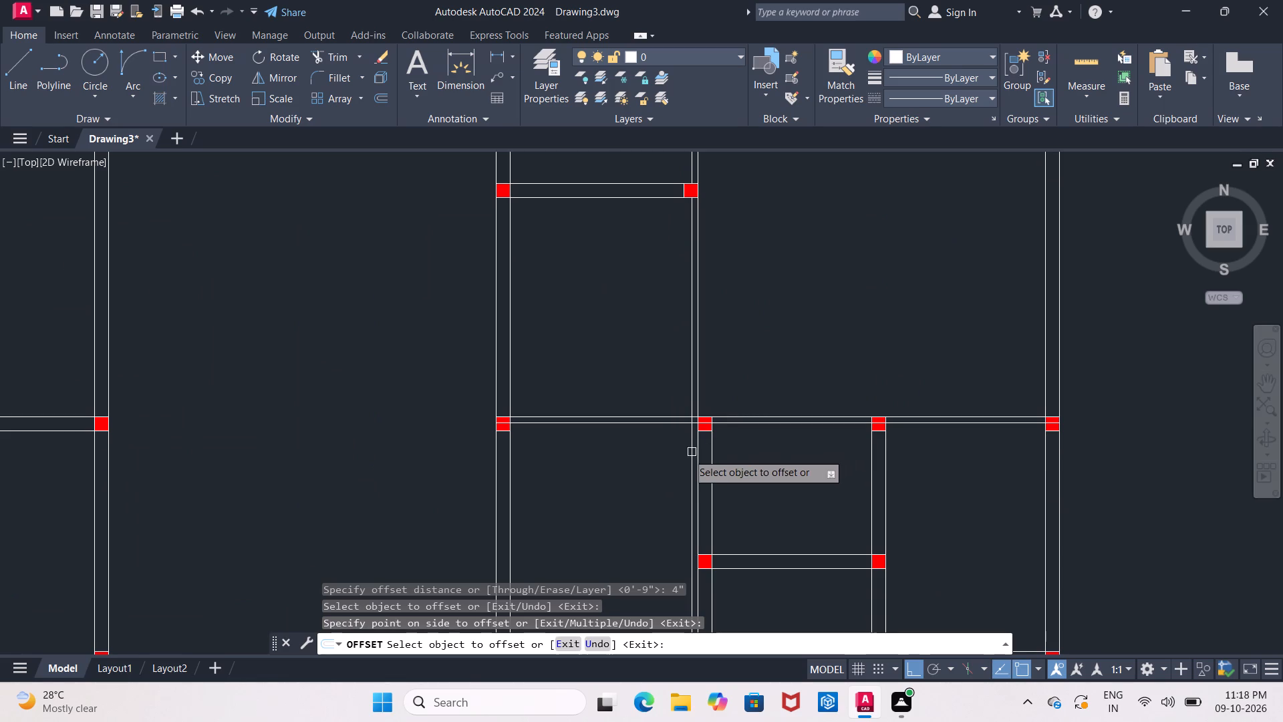
drag(653, 460, 700, 473)
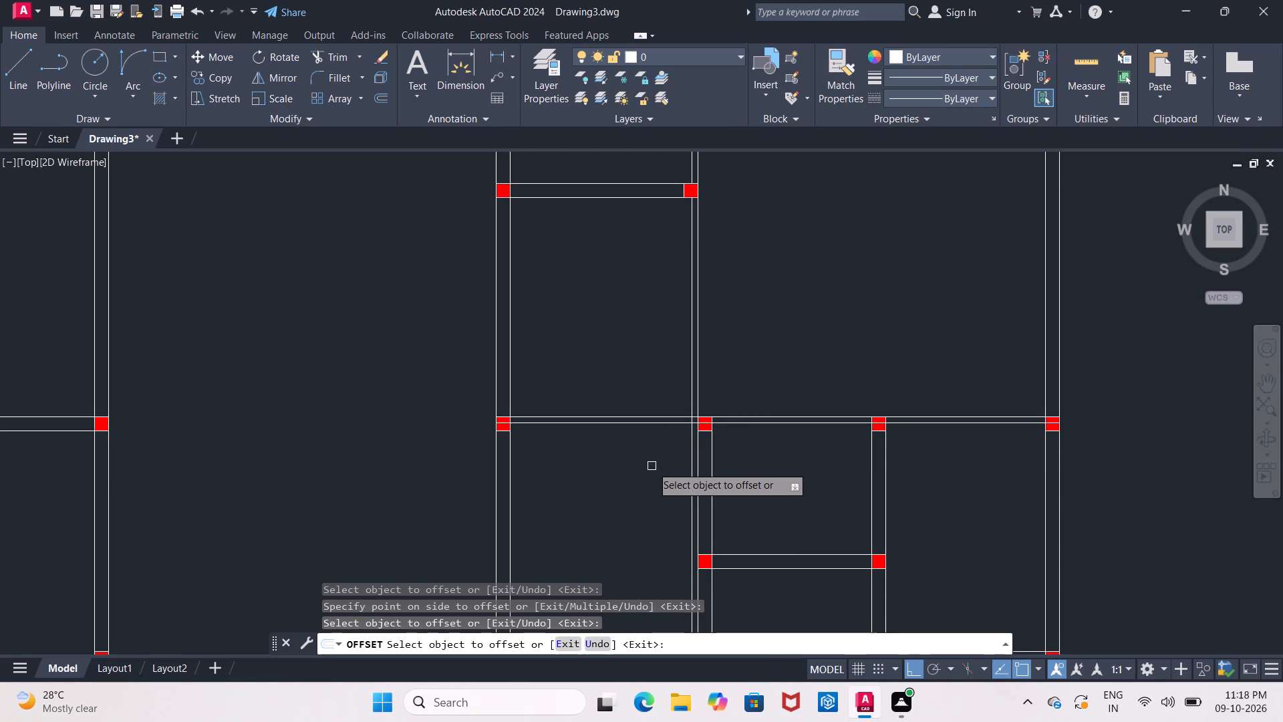
Offset the top wall's outer line by 4" twice, once upward outside the wall and once downward inside it.
scroll(652, 466, down, 2)
middle_drag(655, 471, 693, 533)
scroll(720, 311, up, 1)
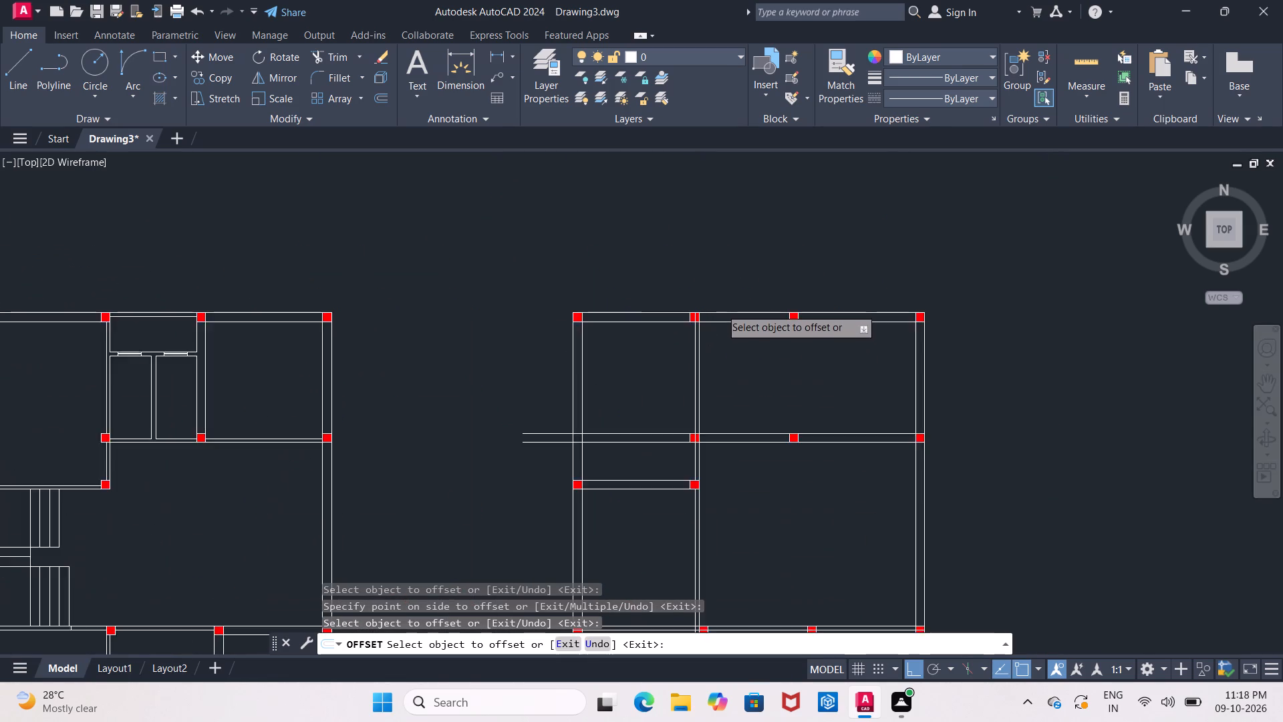
scroll(720, 308, up, 1)
click(720, 312)
click(723, 322)
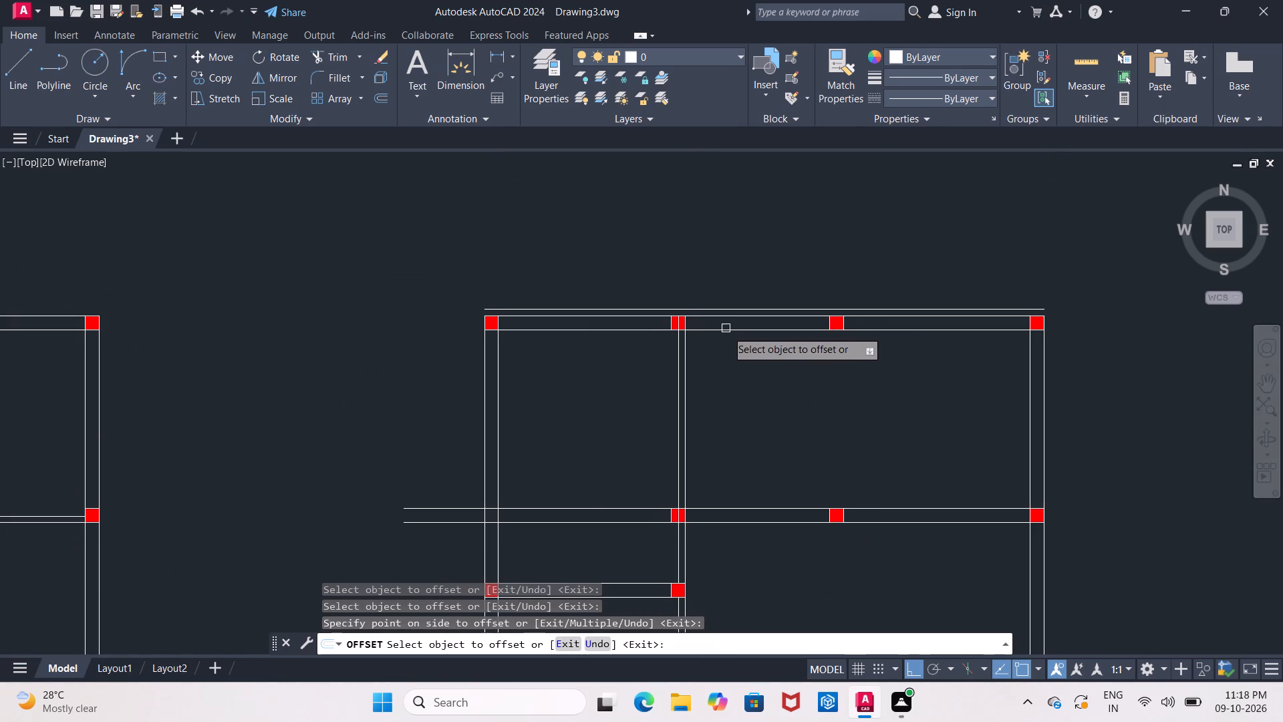
scroll(729, 322, up, 3)
click(734, 297)
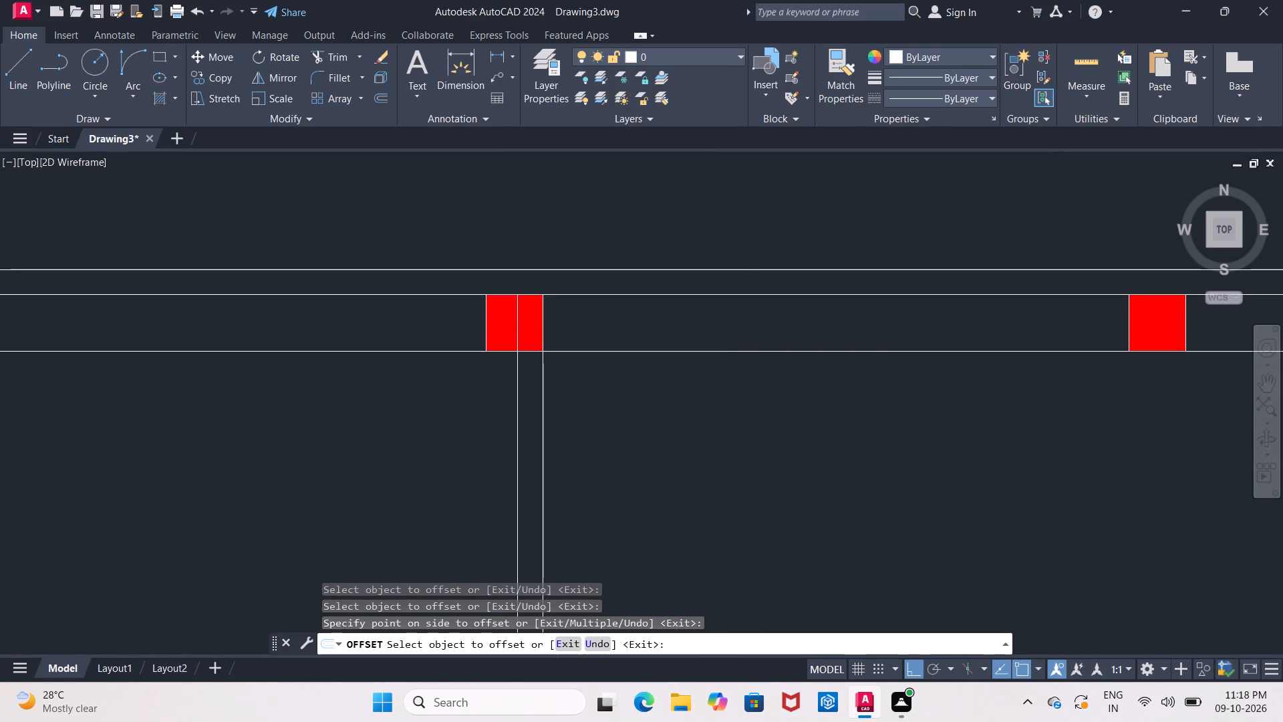
click(735, 312)
Offset the upper line of the cross wall above the bottom rooms 9" downward to the columns' lower edges.
scroll(748, 332, down, 3)
scroll(756, 410, down, 1)
middle_drag(764, 411, 778, 365)
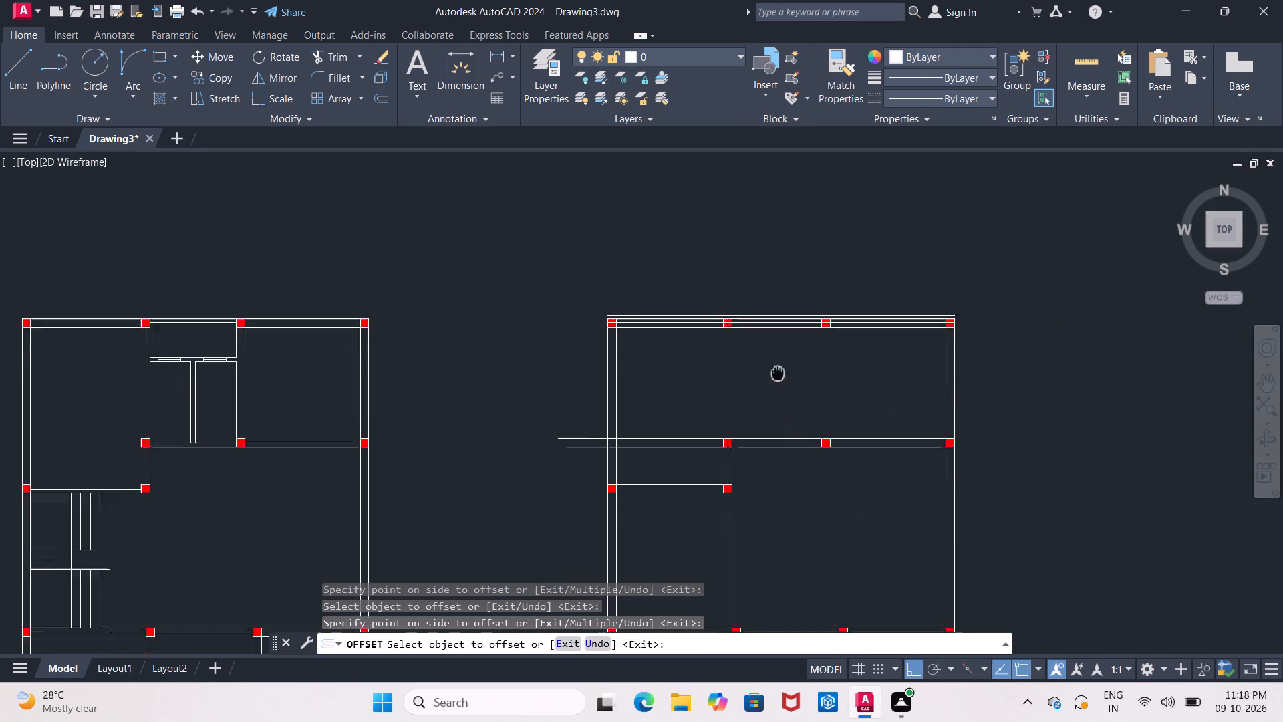
middle_drag(778, 365, 807, 329)
scroll(811, 333, down, 1)
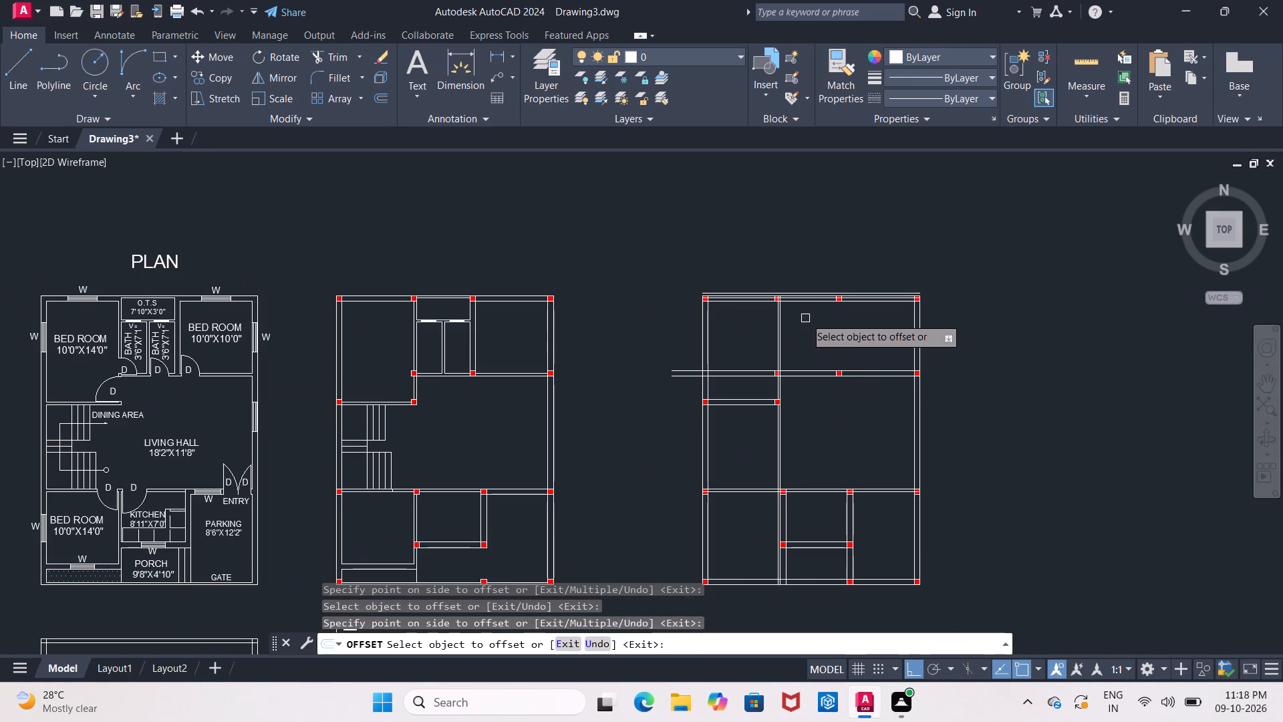
middle_drag(803, 375, 791, 289)
scroll(819, 420, up, 4)
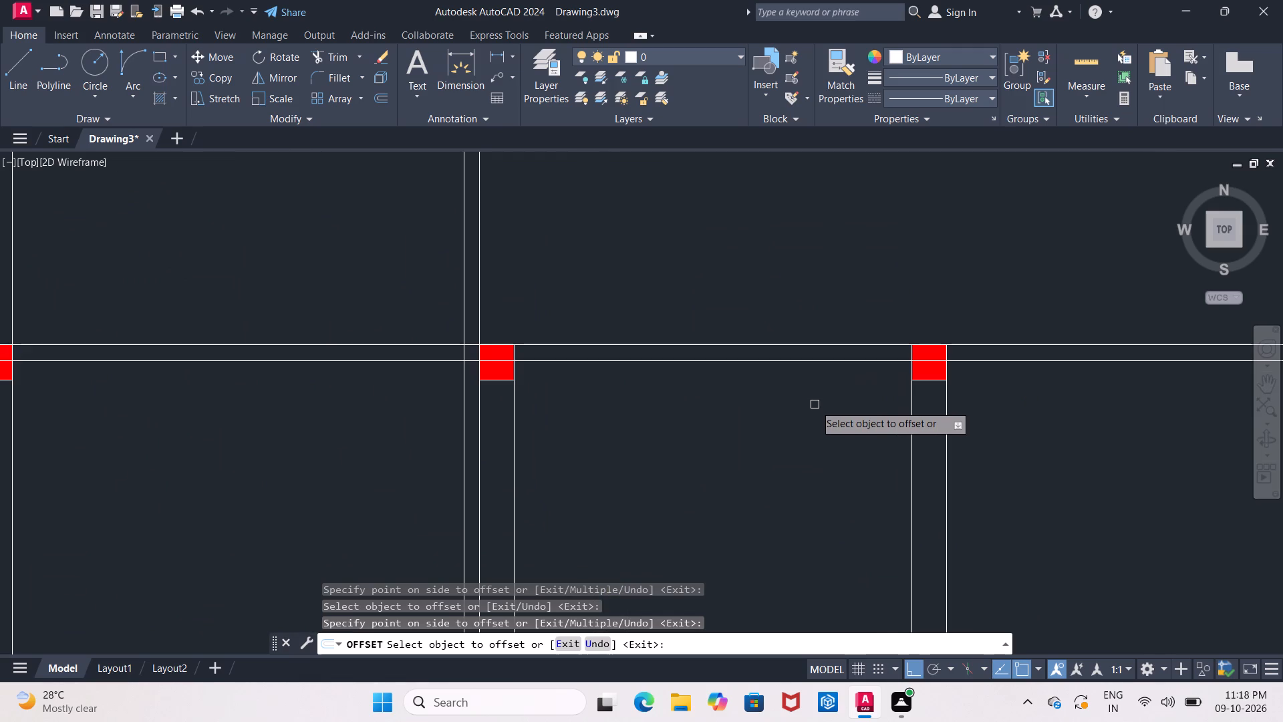
scroll(815, 404, down, 1)
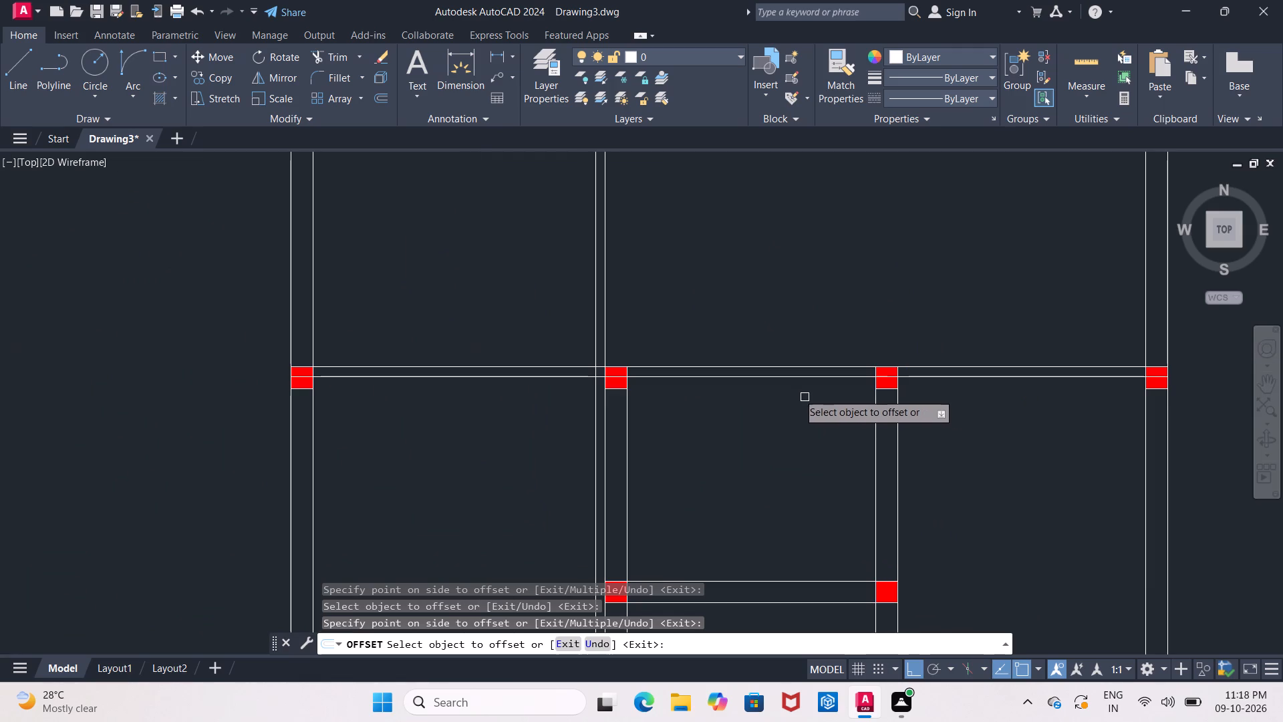
scroll(789, 402, down, 2)
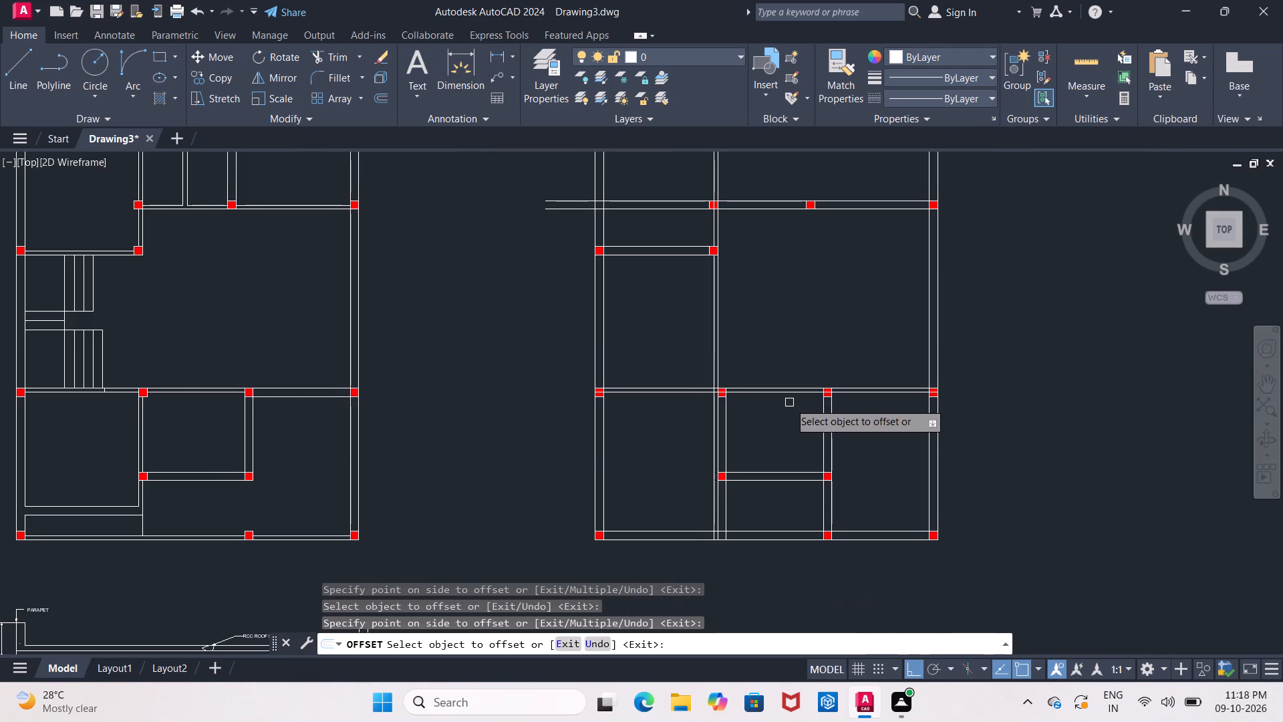
scroll(850, 406, up, 2)
middle_click(842, 406)
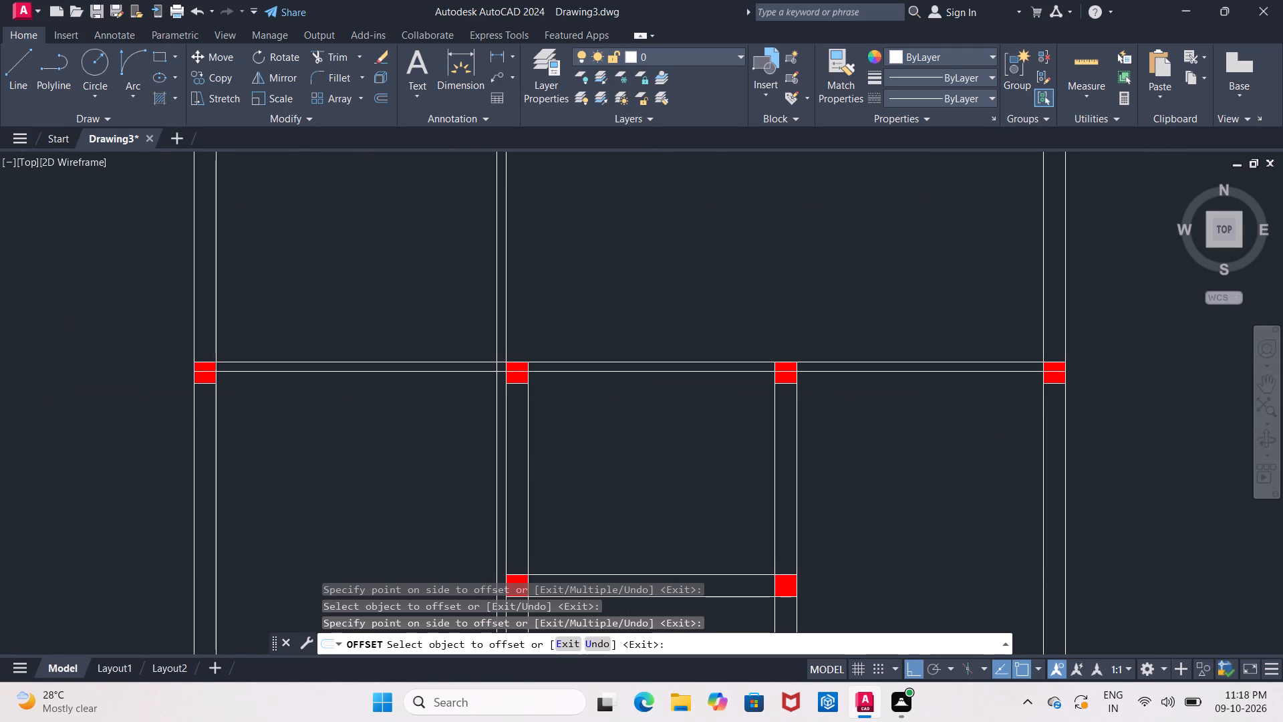
key(Return)
key(Return)
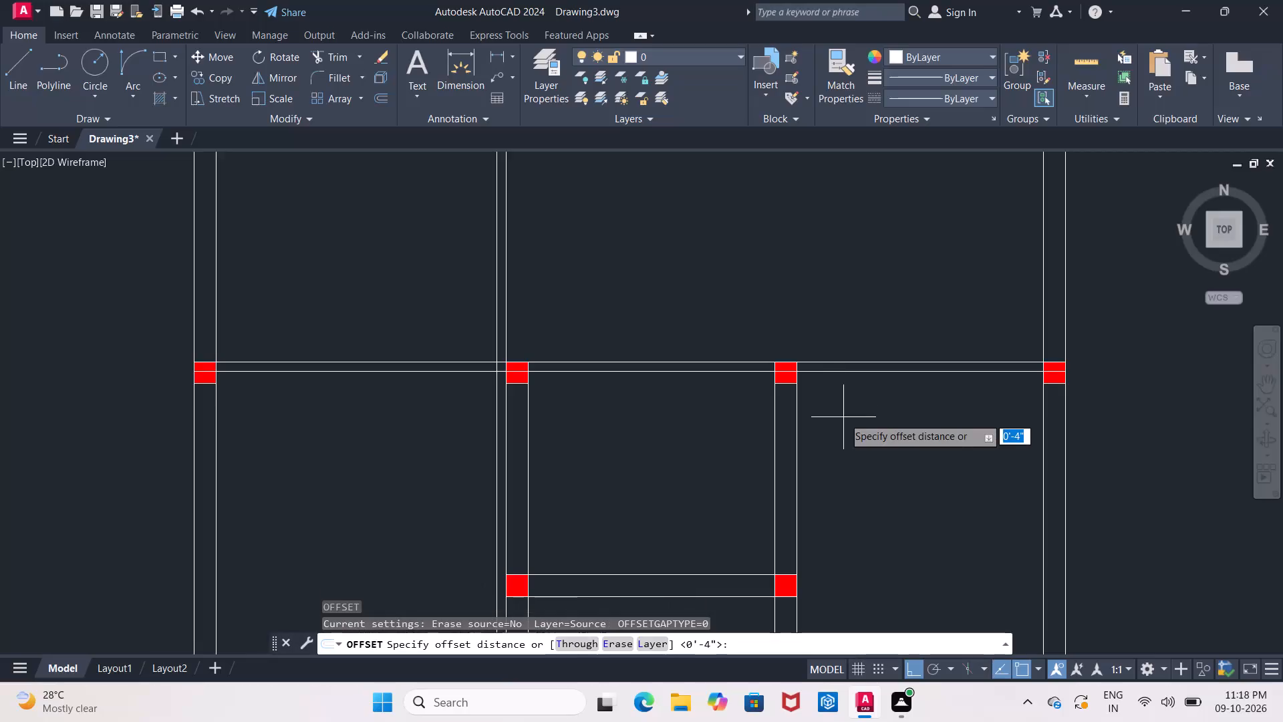
key(9)
key(shift+quotedbl)
key(Return)
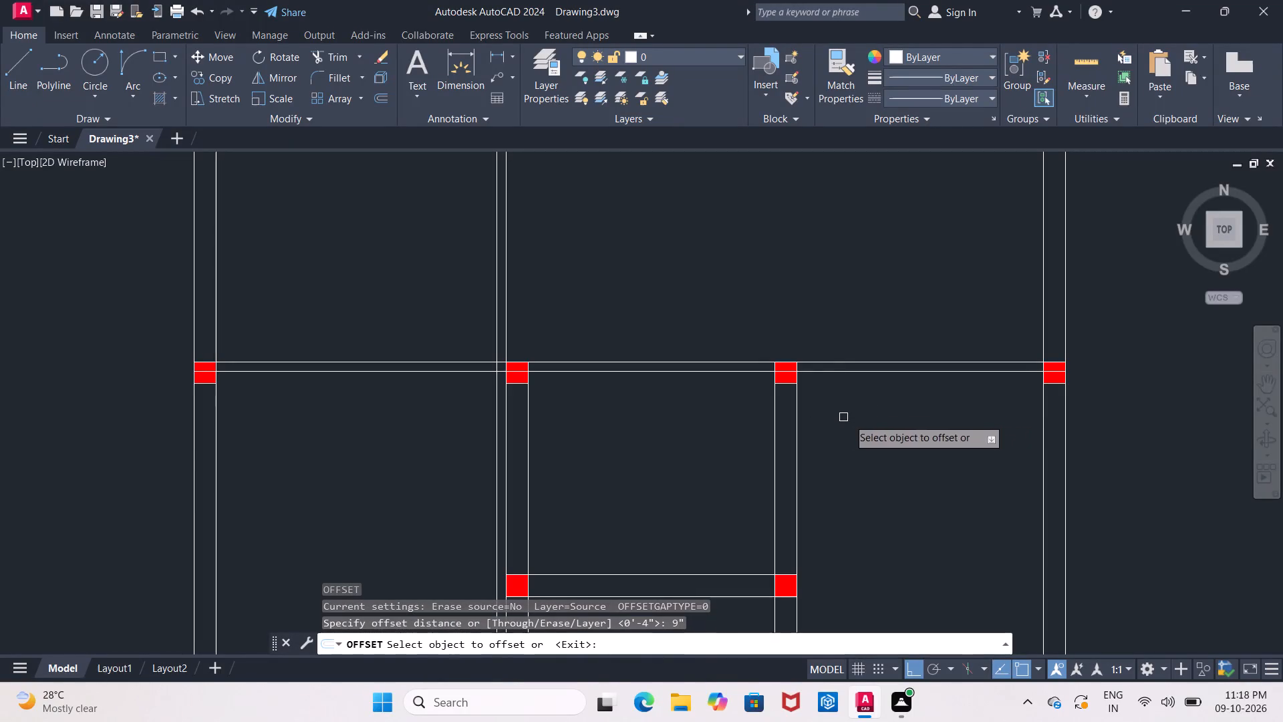
click(875, 358)
click(883, 411)
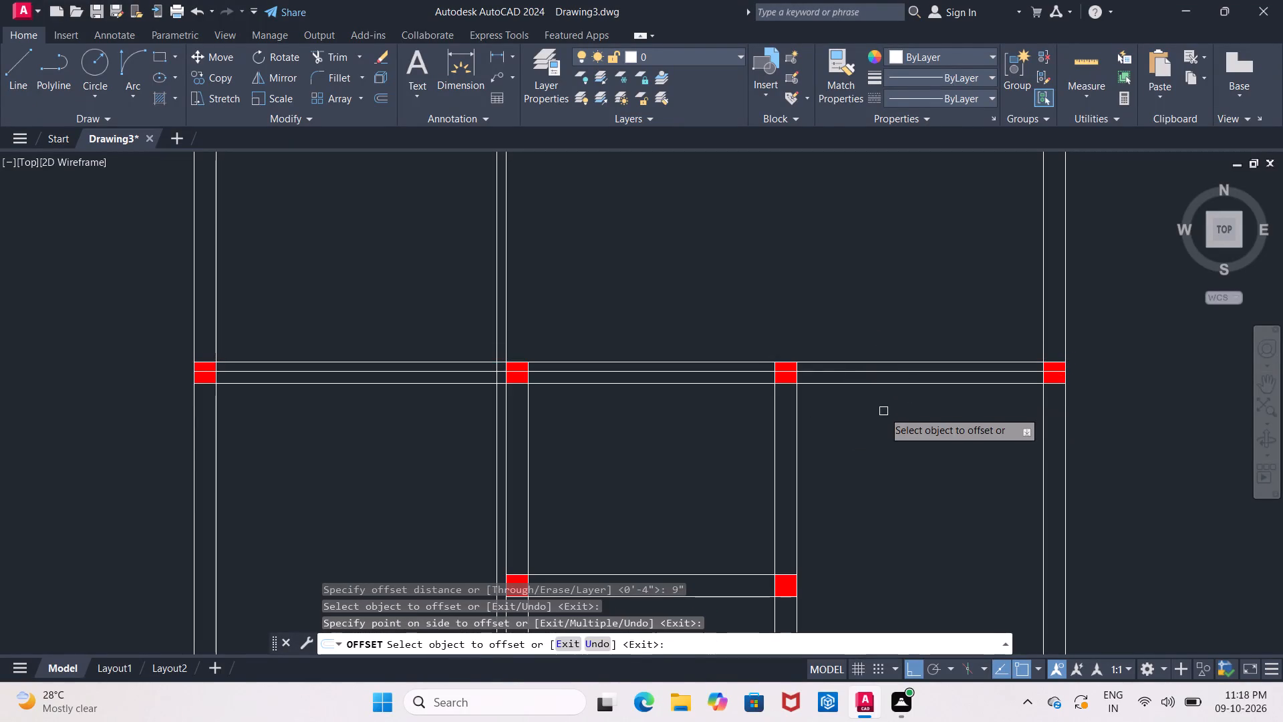
Offset the bottom wall's outer line 4" upward in the column layout.
scroll(884, 411, down, 3)
scroll(881, 426, up, 1)
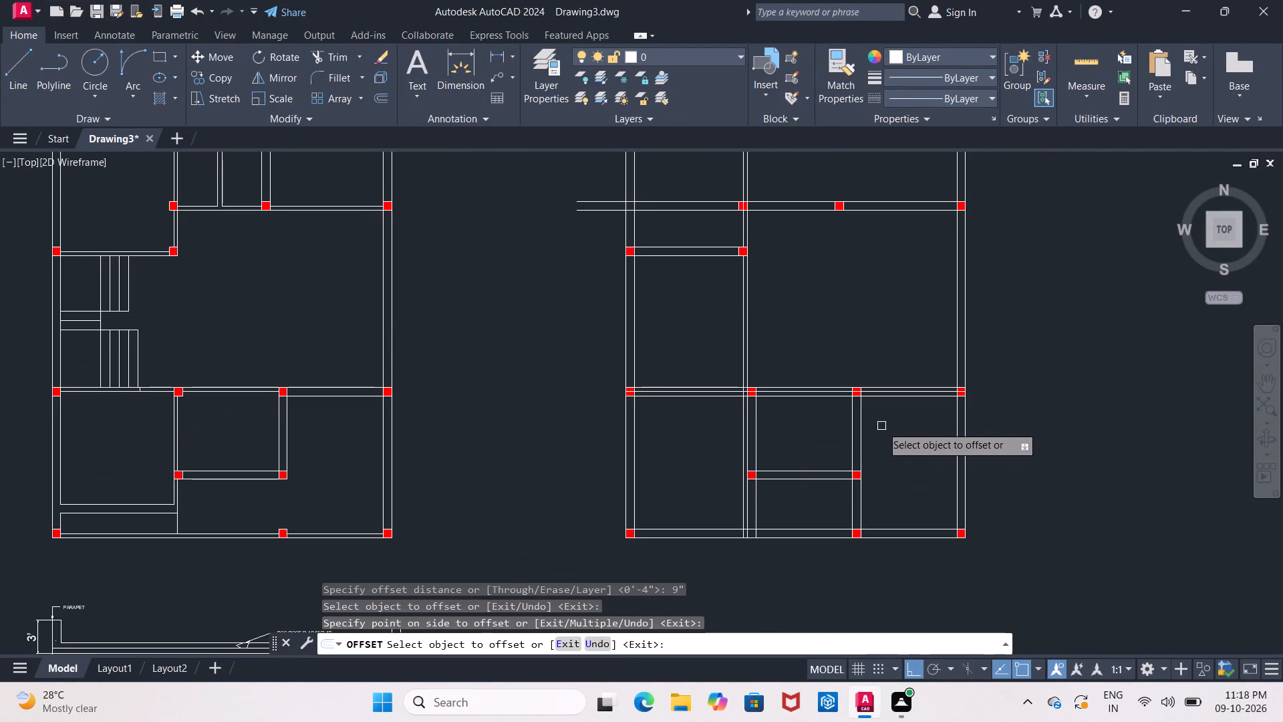
middle_drag(881, 426, 956, 352)
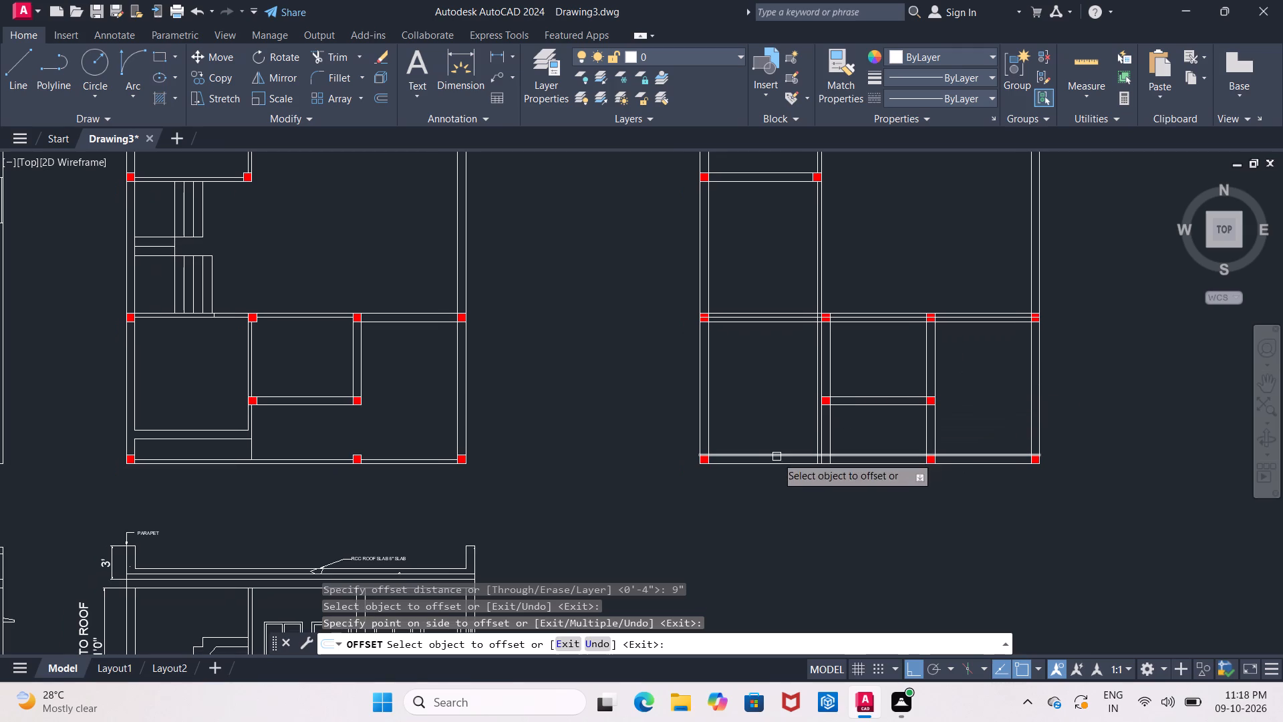
scroll(782, 441, up, 1)
middle_drag(782, 438, 903, 368)
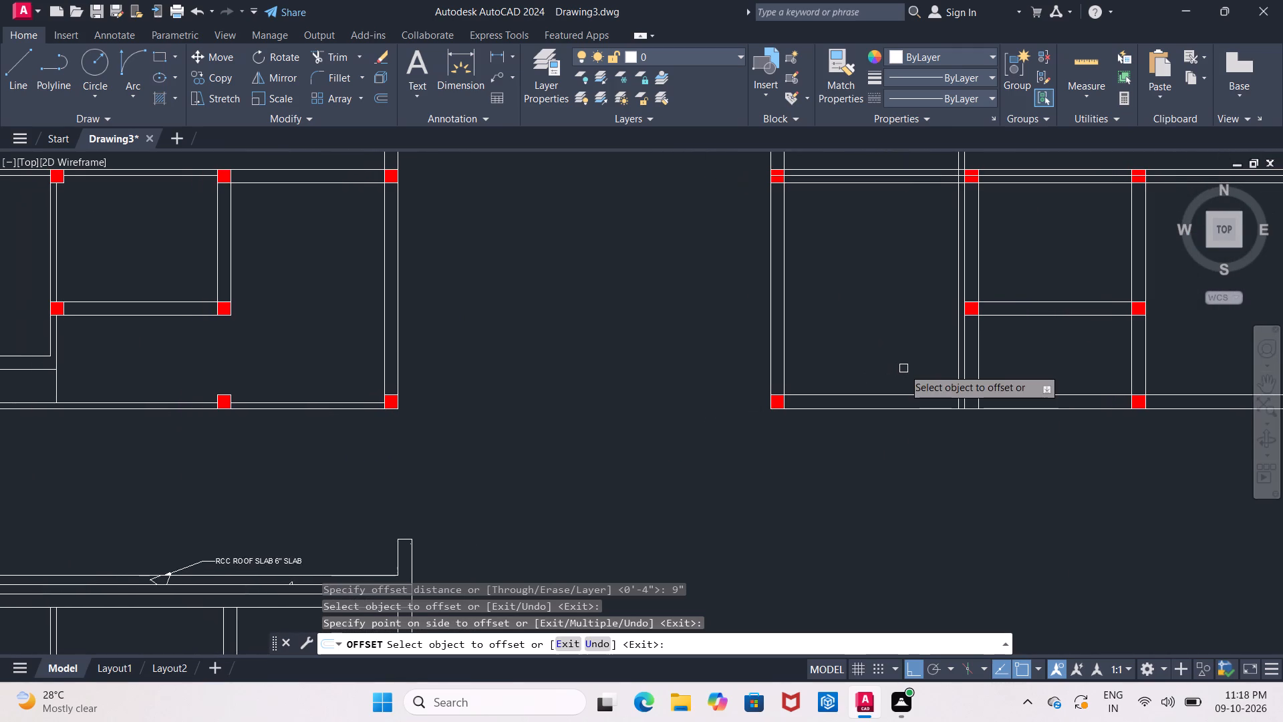
key(Return)
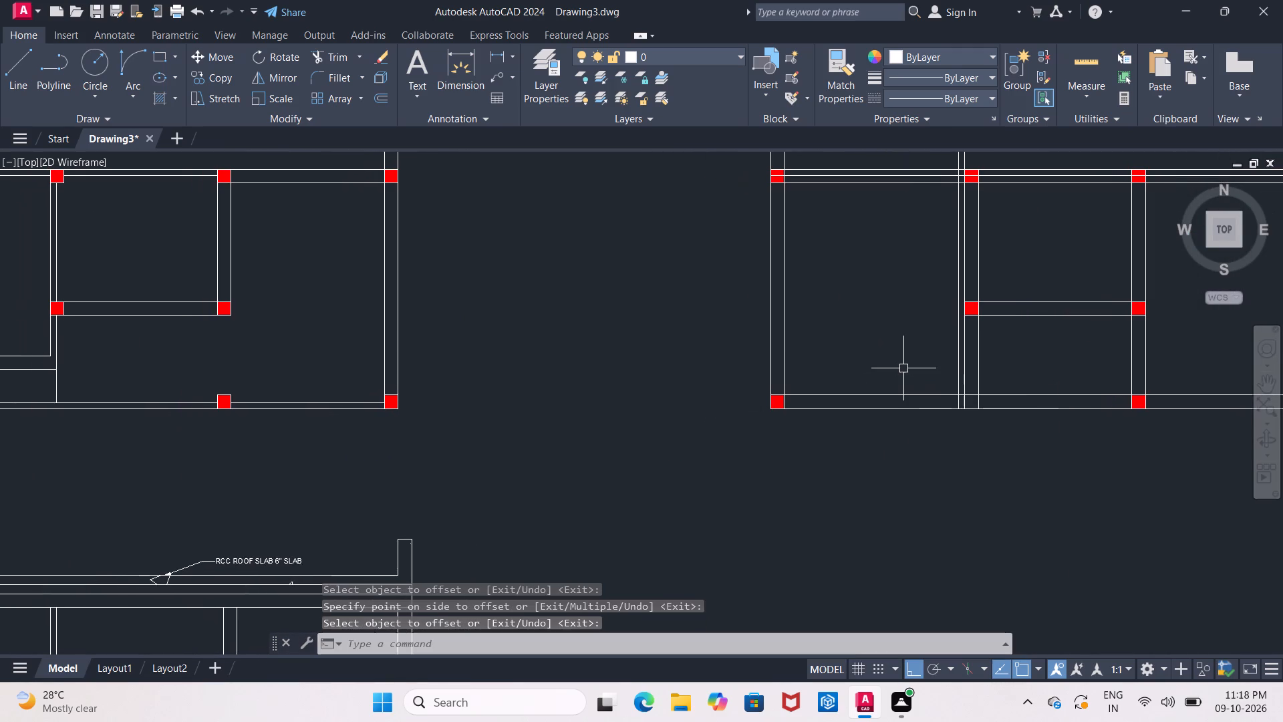
key(Return)
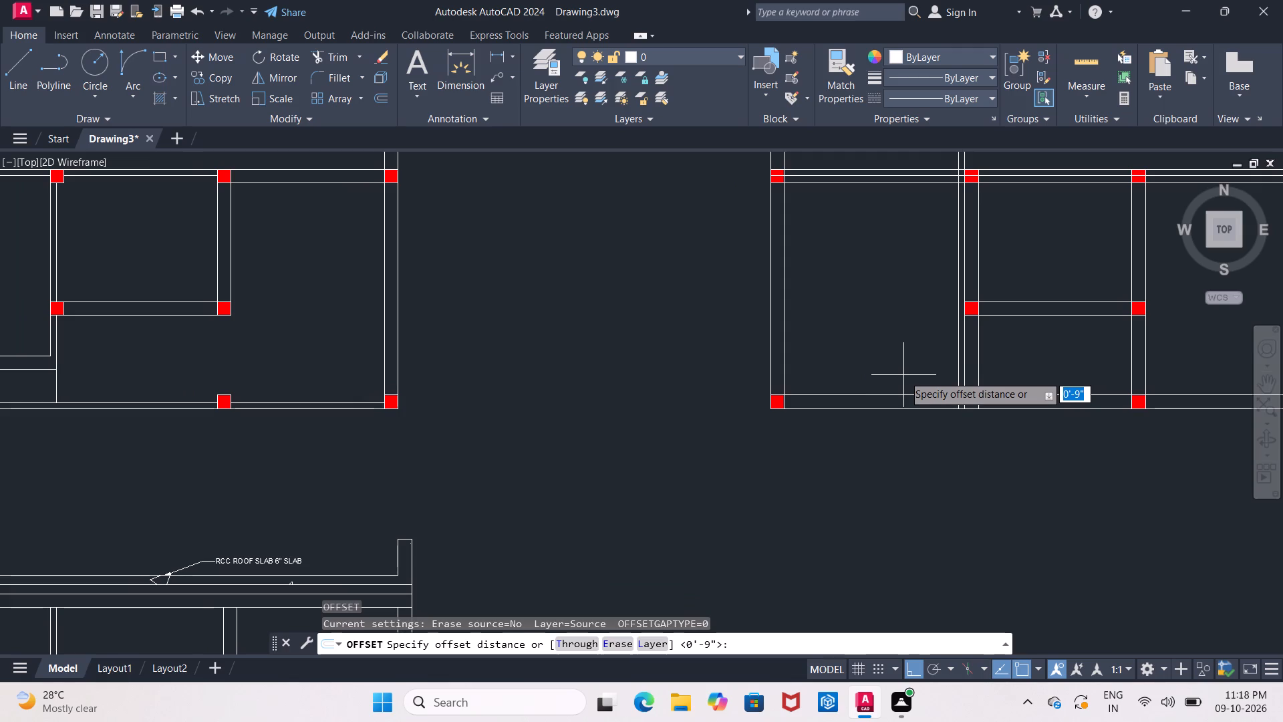
key(4)
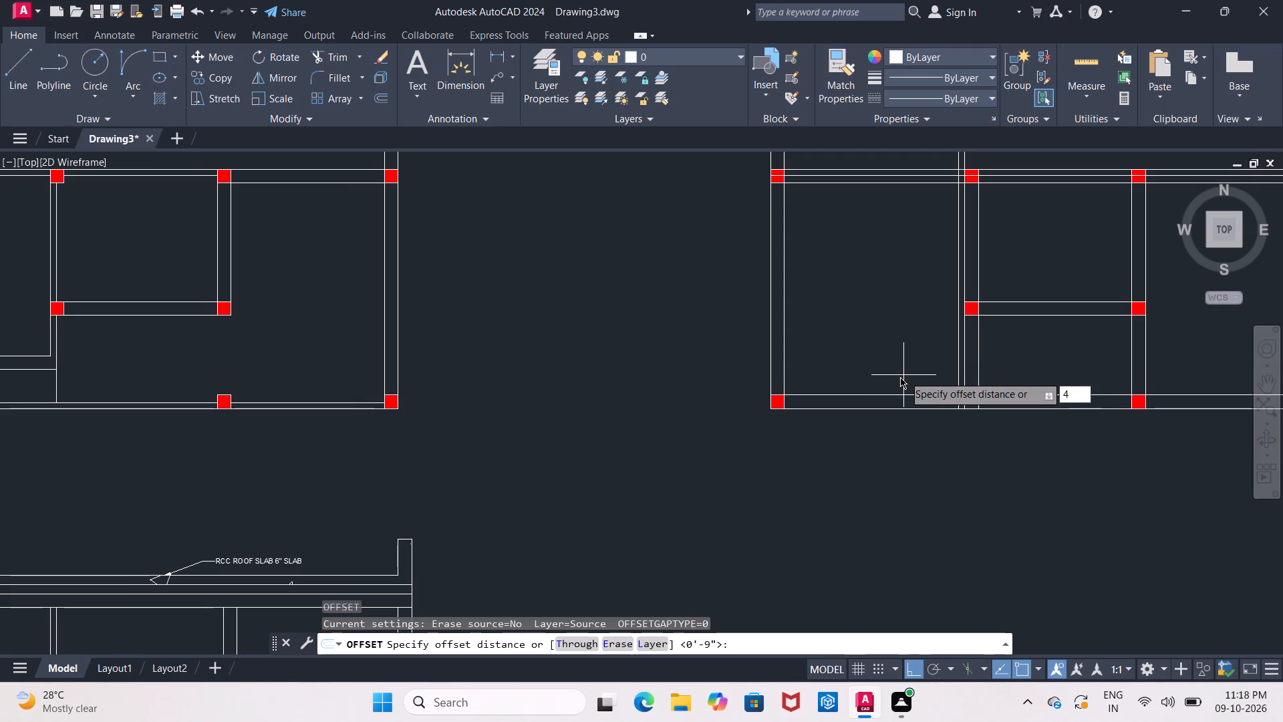
key(shift+quotedbl)
key(Return)
click(904, 406)
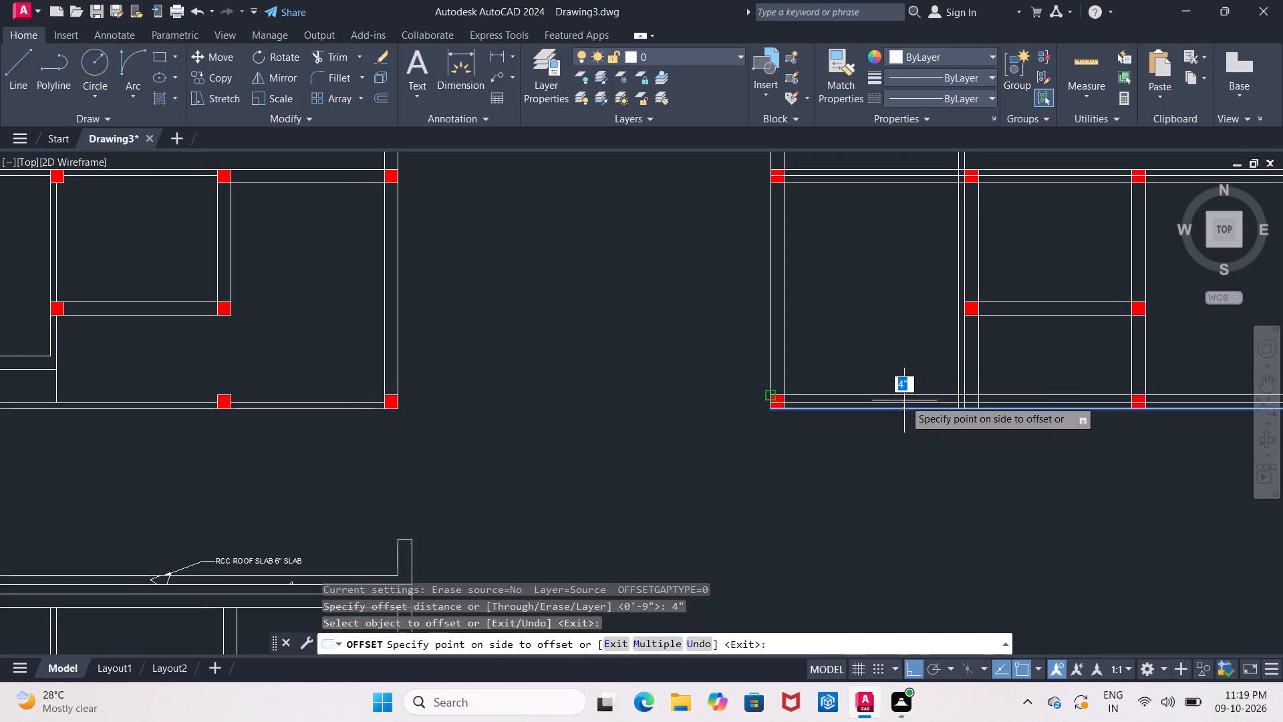
click(904, 400)
key(Escape)
Trim away the excess uppermost line of the column layout's bottom wall, from the left corner column across the interior wall lines.
key(t)
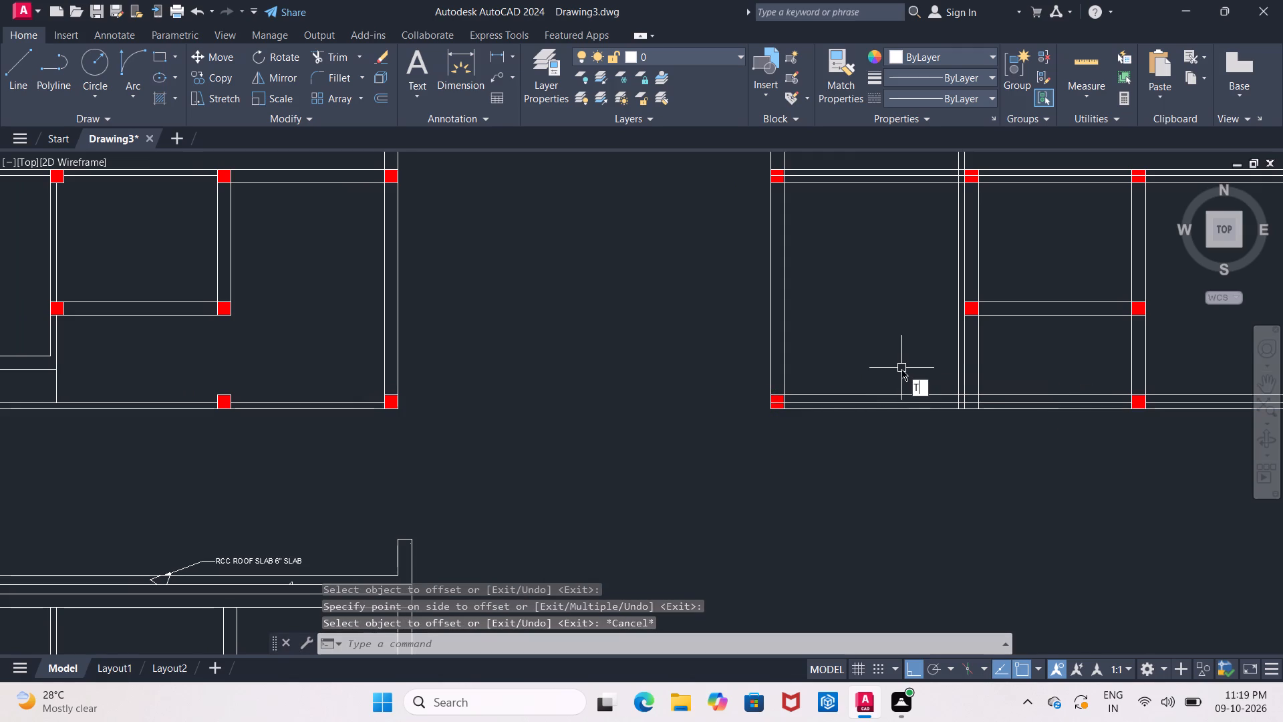
key(r)
key(Return)
key(Return)
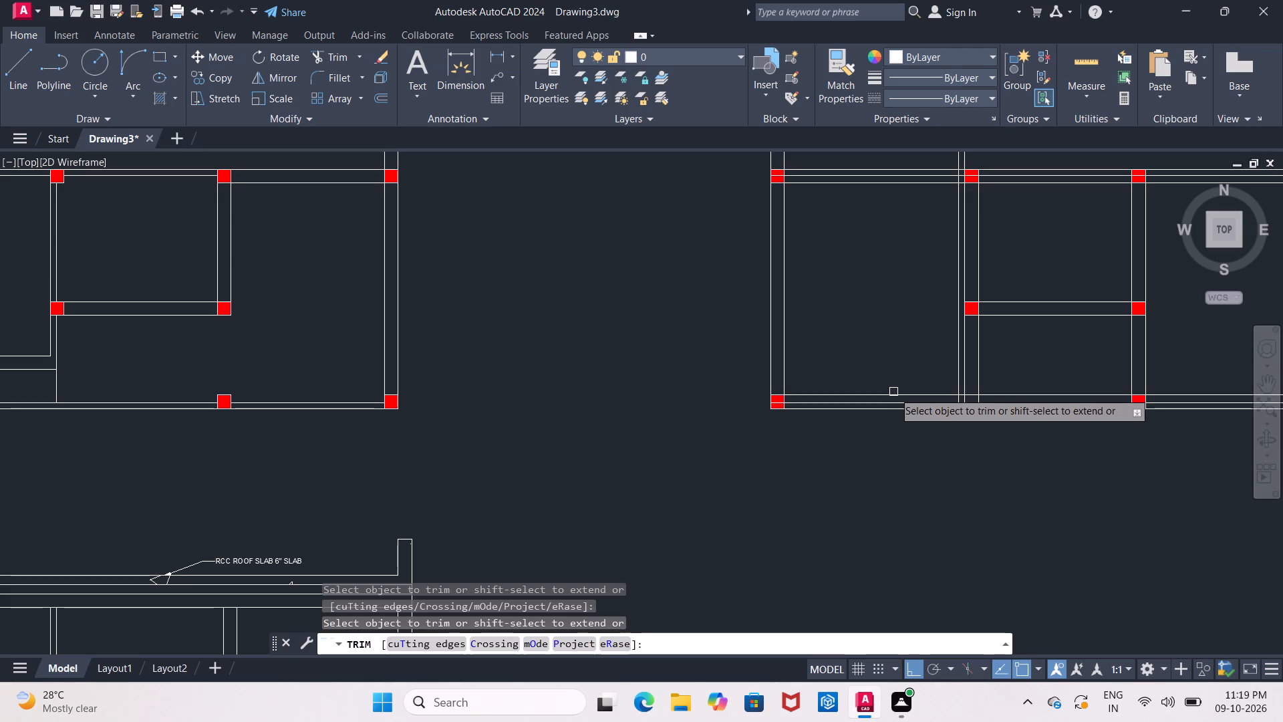
click(893, 392)
middle_drag(900, 384, 776, 378)
scroll(900, 384, up, 1)
scroll(843, 384, up, 2)
middle_drag(797, 376, 706, 350)
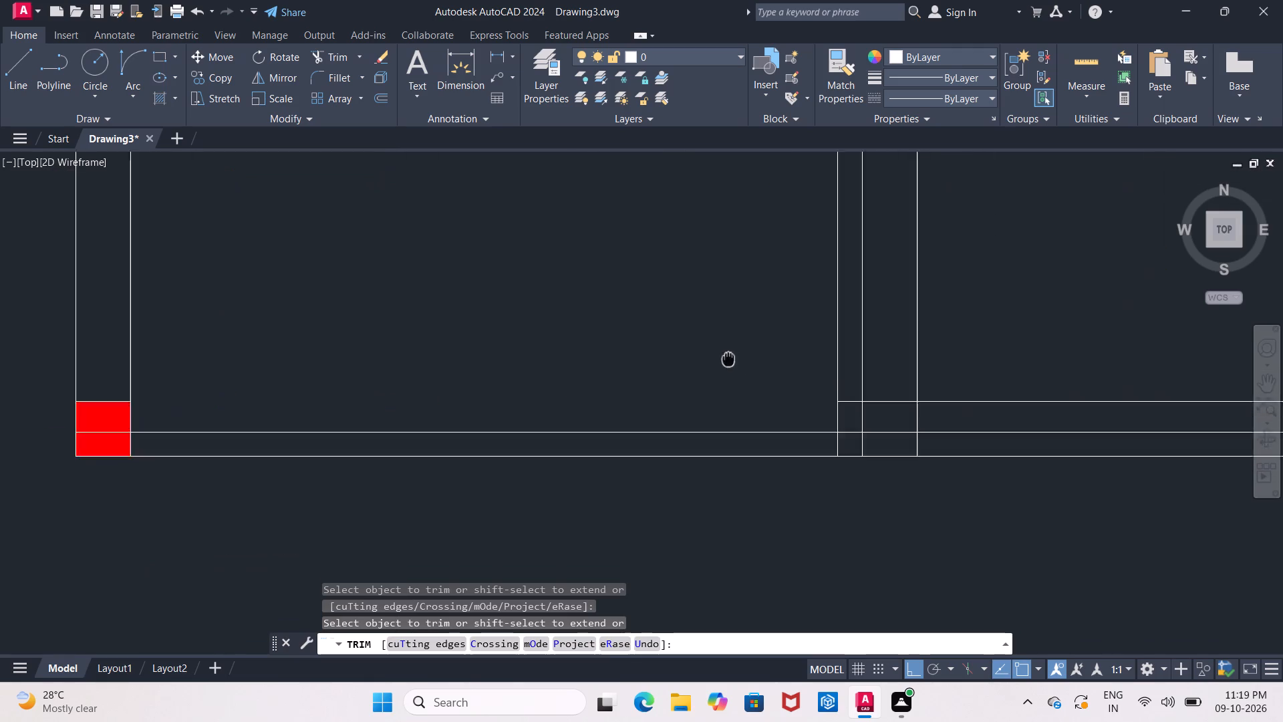
middle_drag(706, 350, 688, 344)
click(805, 384)
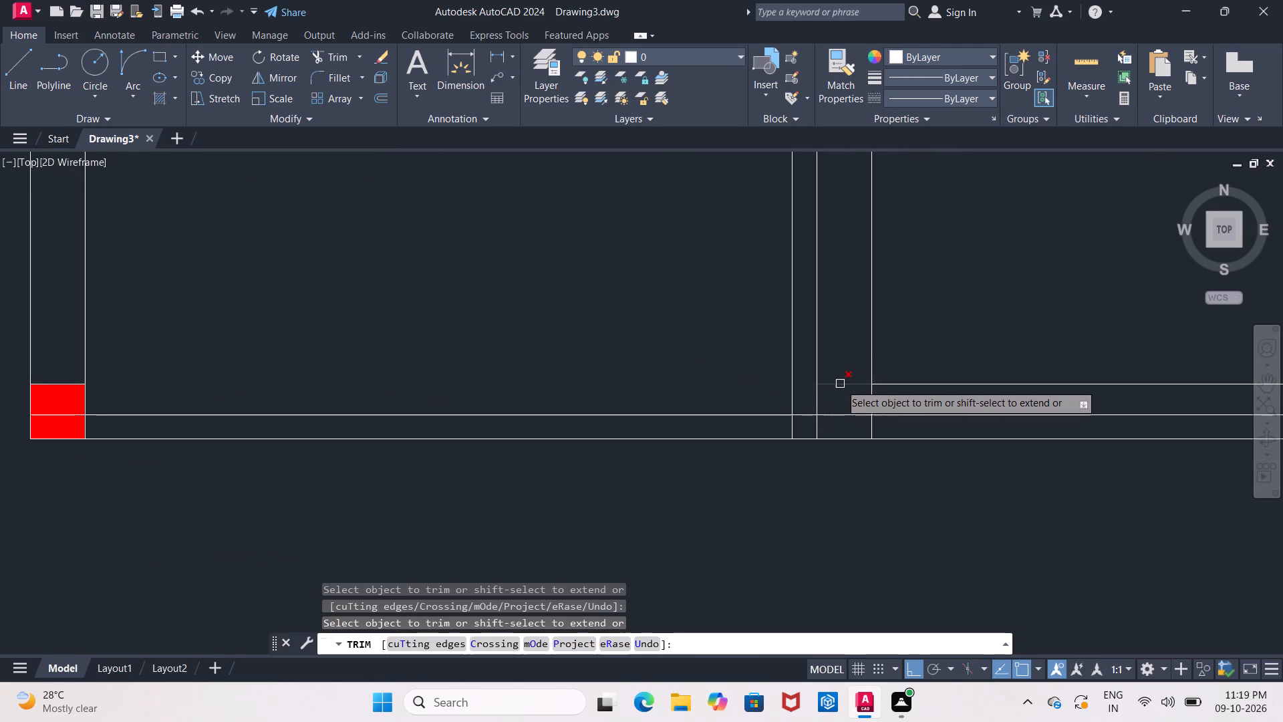
click(840, 384)
click(912, 385)
scroll(912, 385, down, 3)
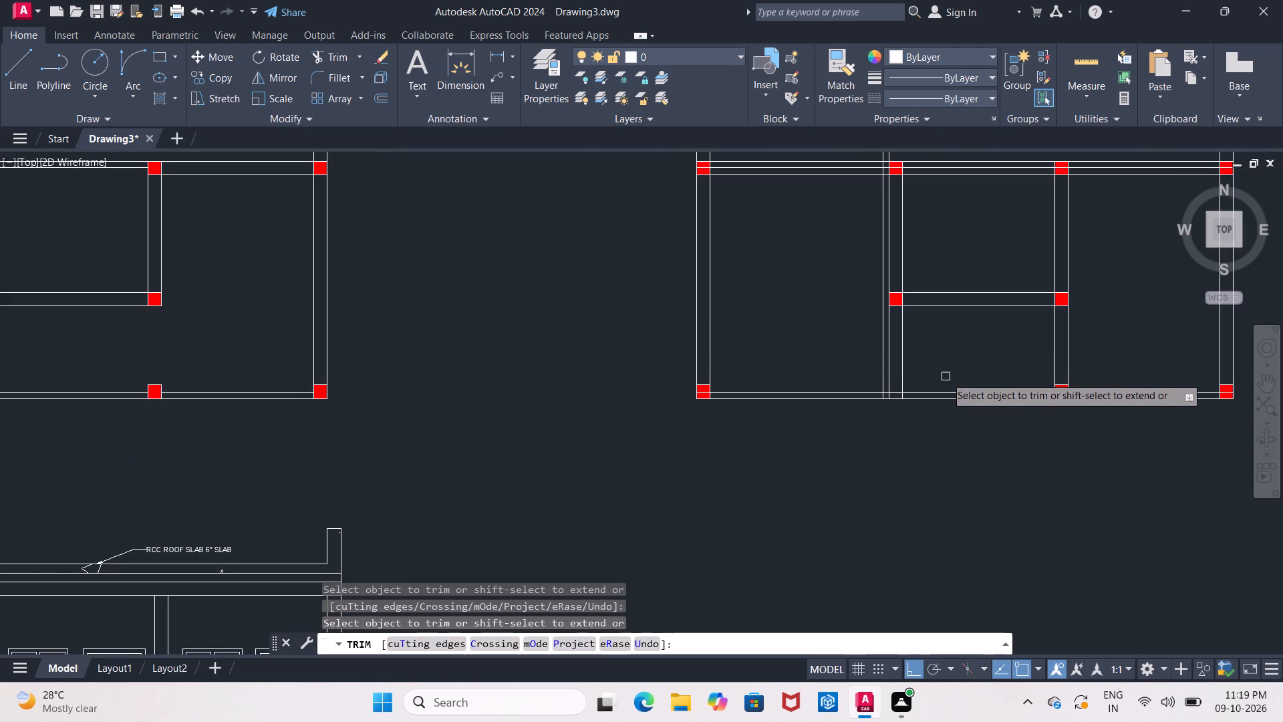
Trim the bottom wall's inner line where it crosses the column layout's bottom-right corner column.
middle_drag(946, 376, 663, 371)
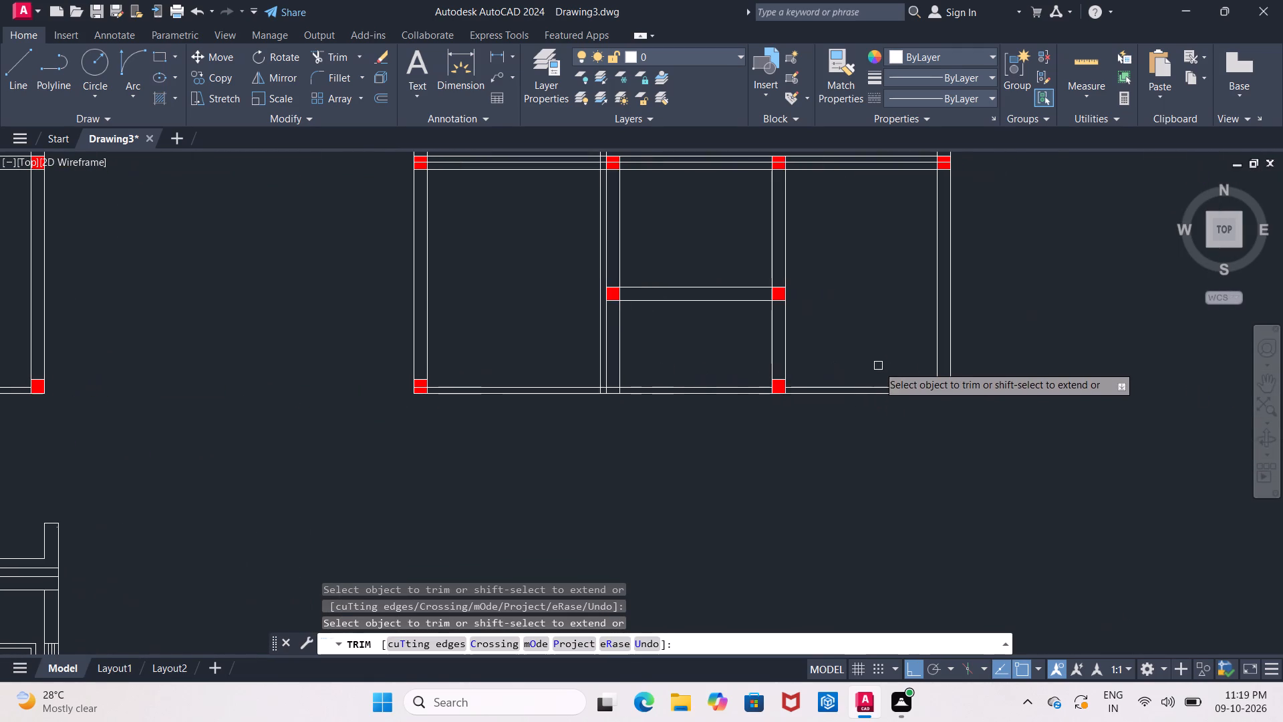
middle_drag(905, 345, 945, 336)
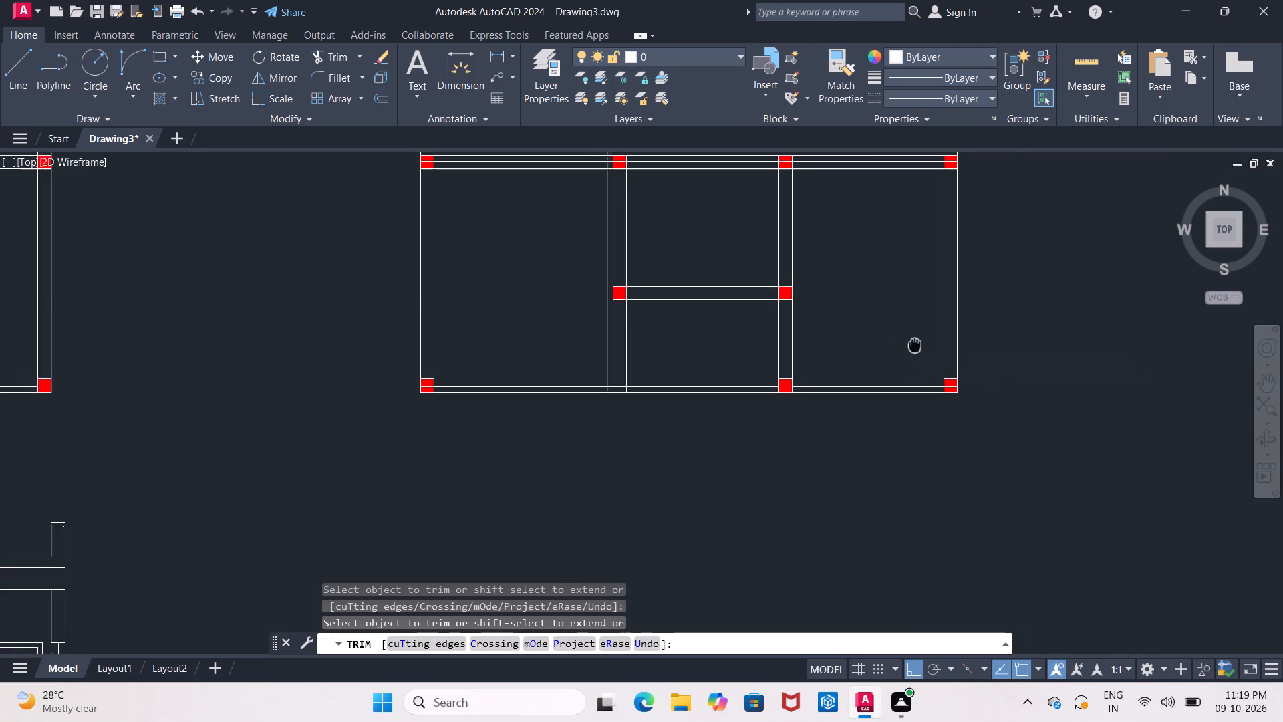
middle_drag(945, 336, 861, 308)
scroll(914, 351, up, 2)
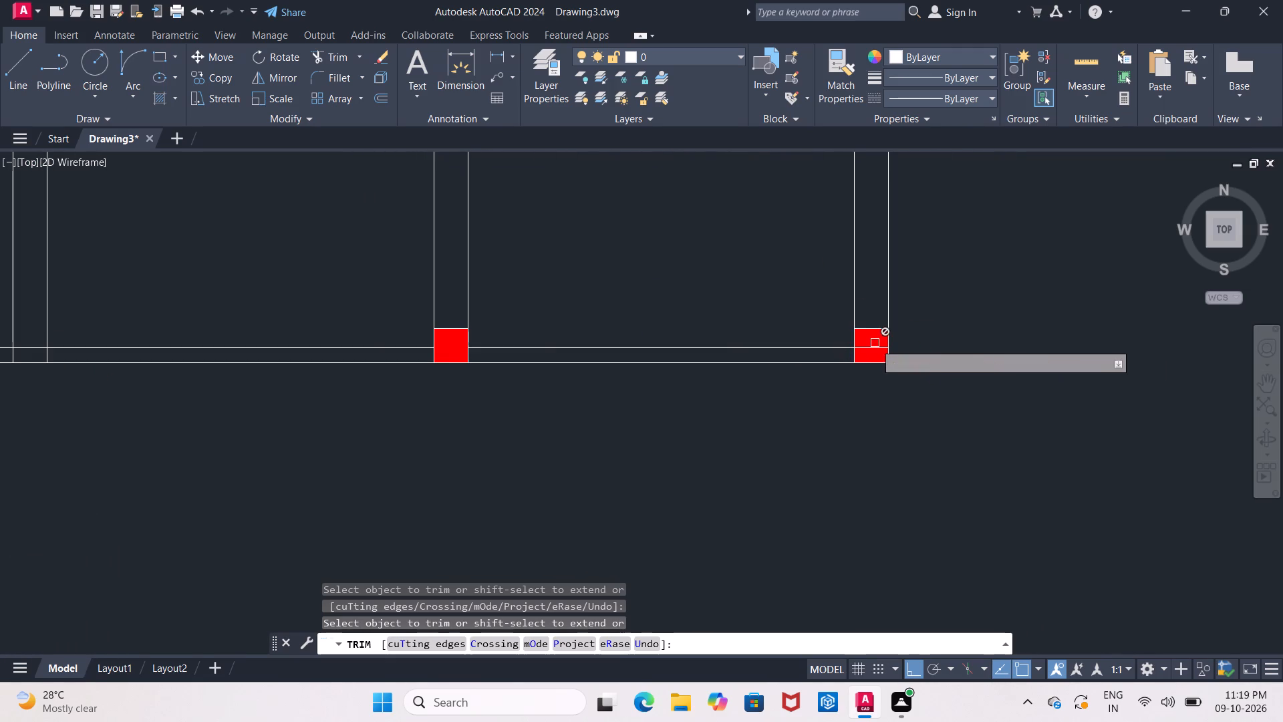
click(870, 347)
scroll(875, 347, down, 2)
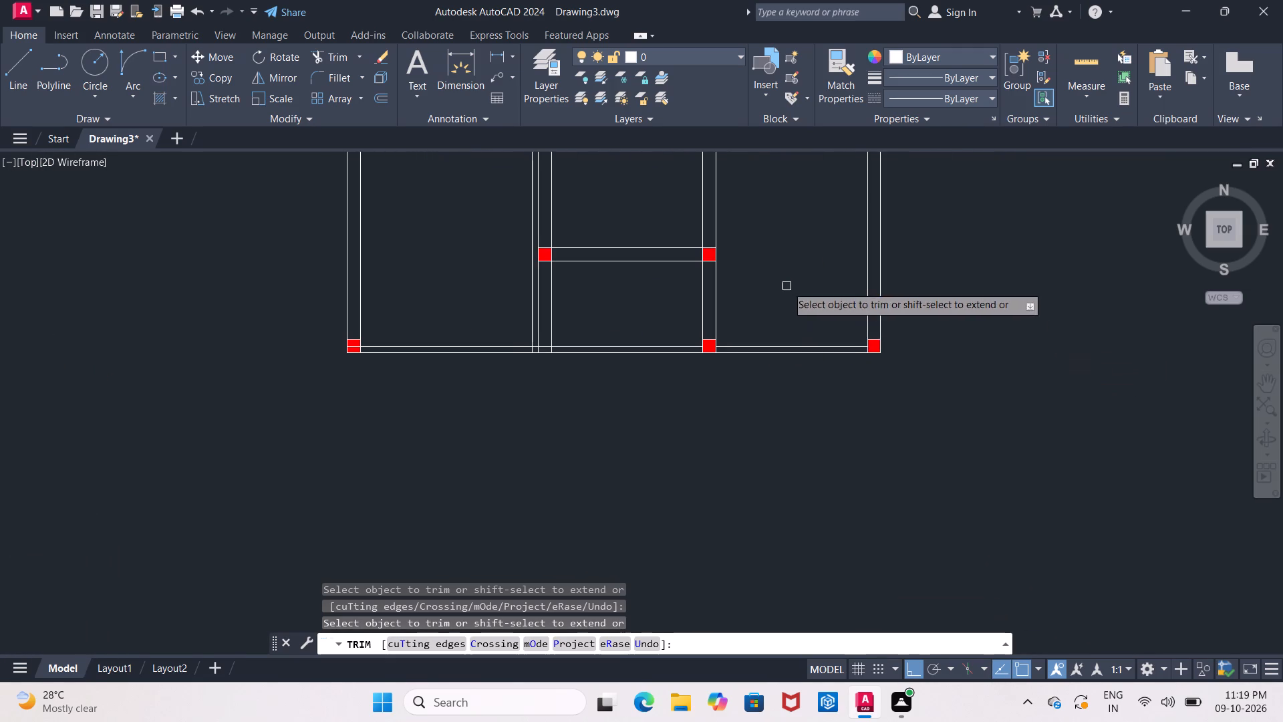
middle_drag(787, 285, 923, 344)
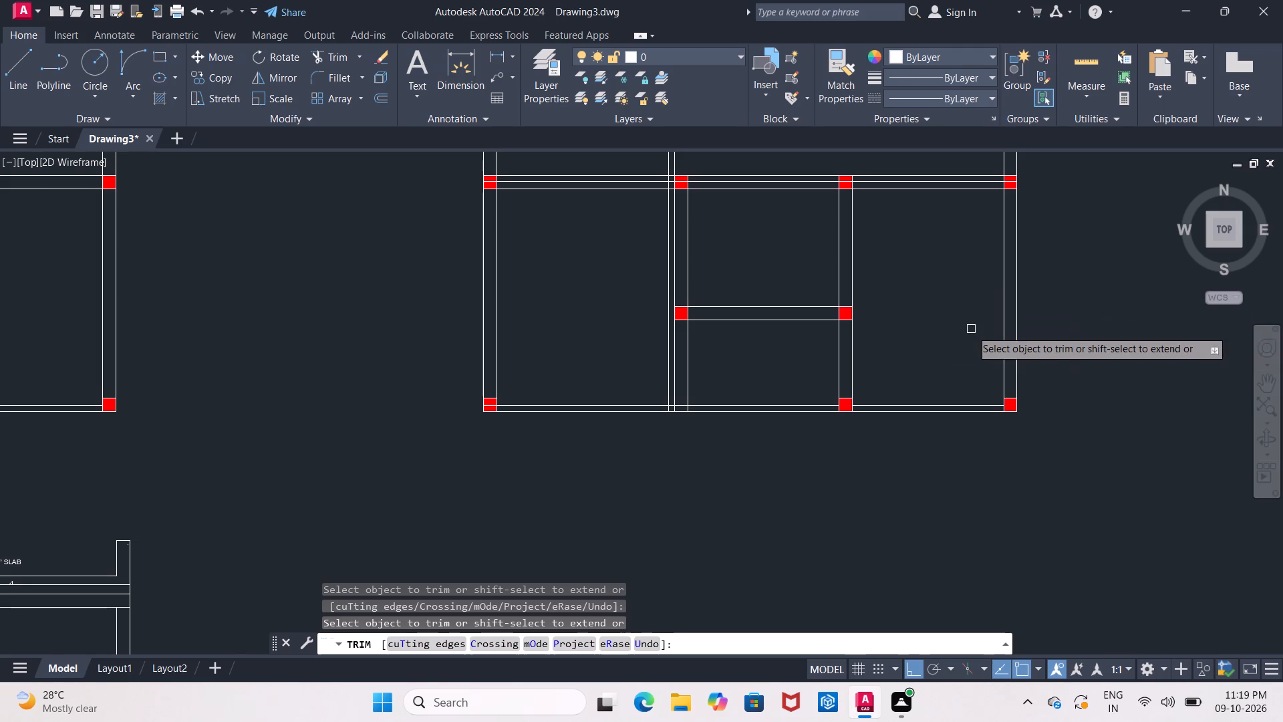
middle_drag(768, 370, 1075, 326)
scroll(1075, 326, down, 1)
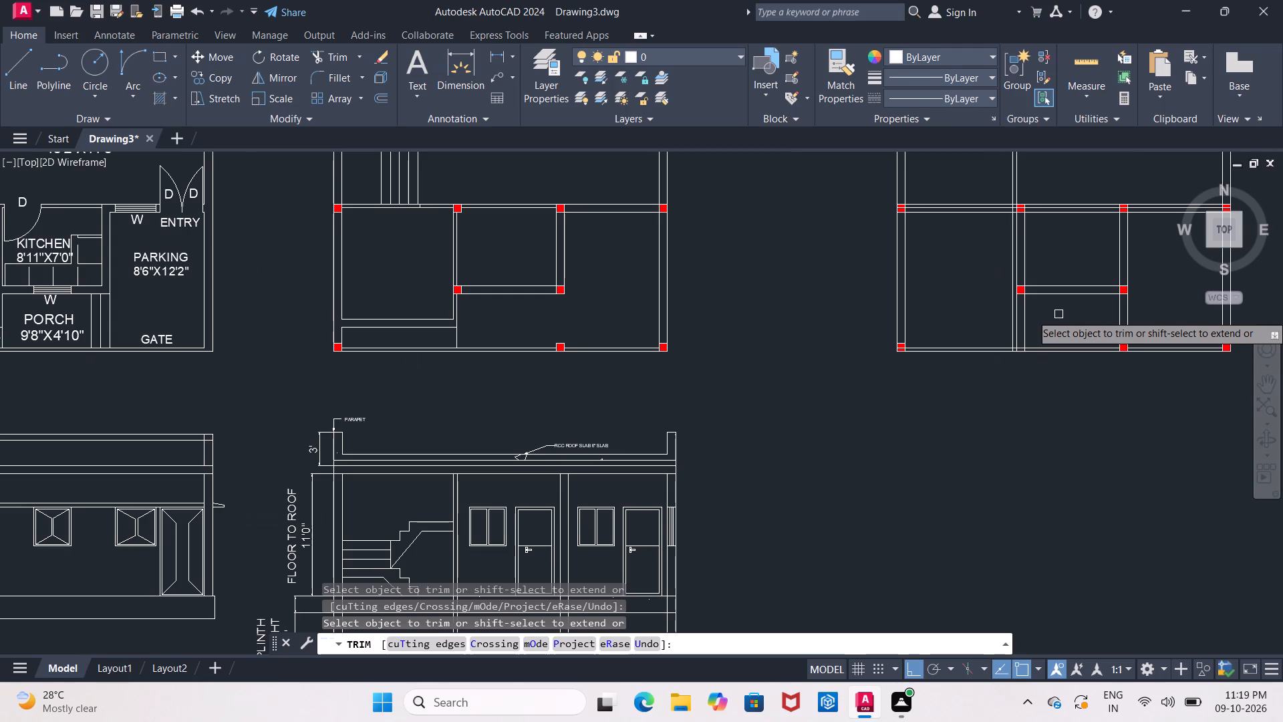
scroll(1054, 317, up, 1)
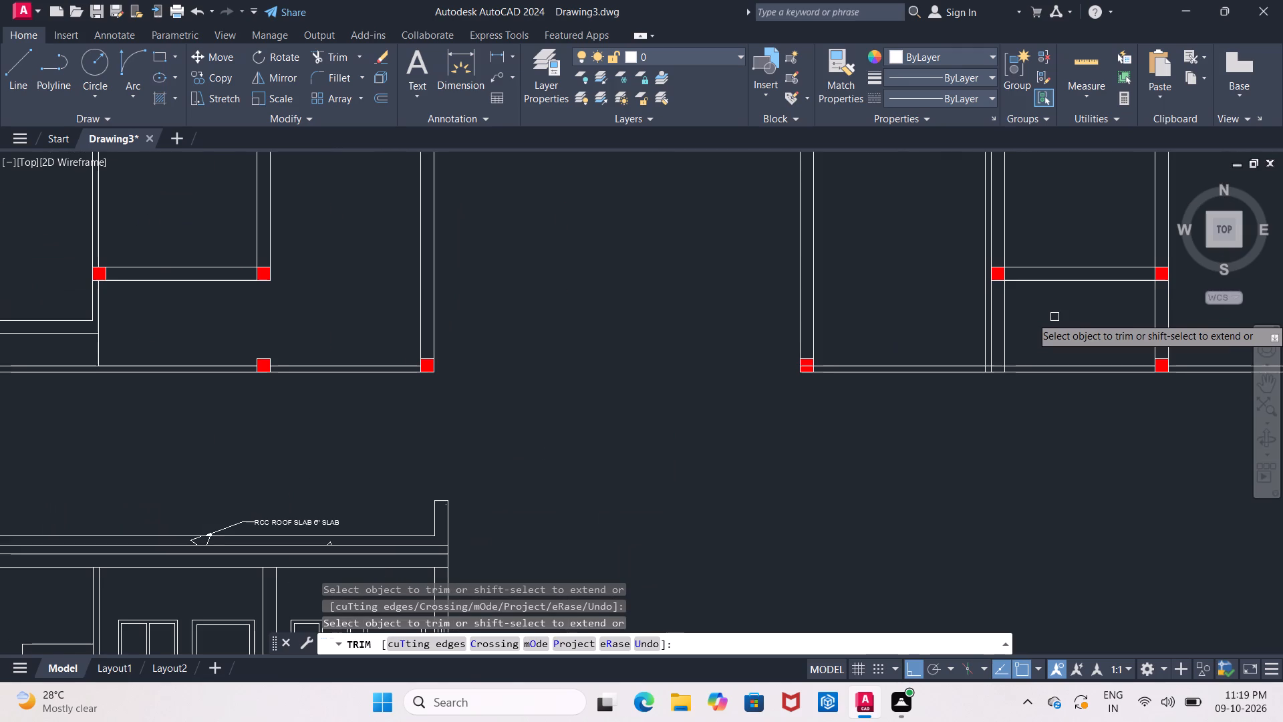
middle_drag(1054, 317, 1066, 317)
key(Escape)
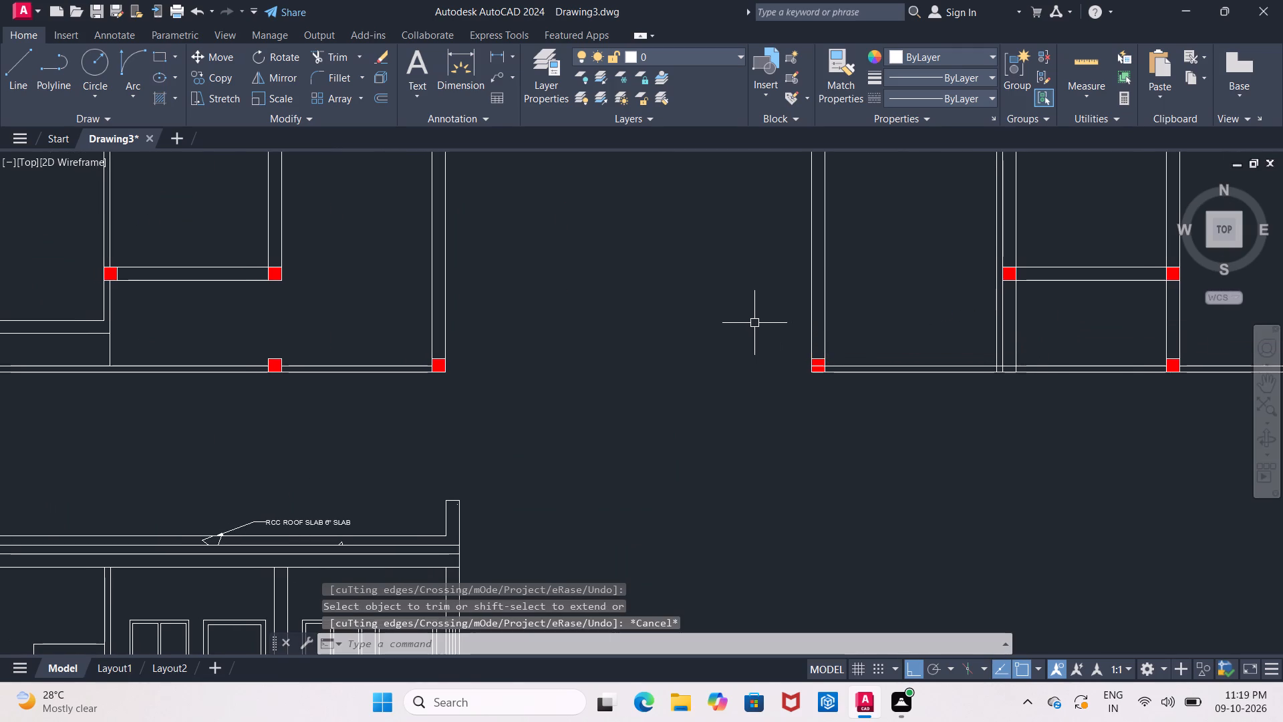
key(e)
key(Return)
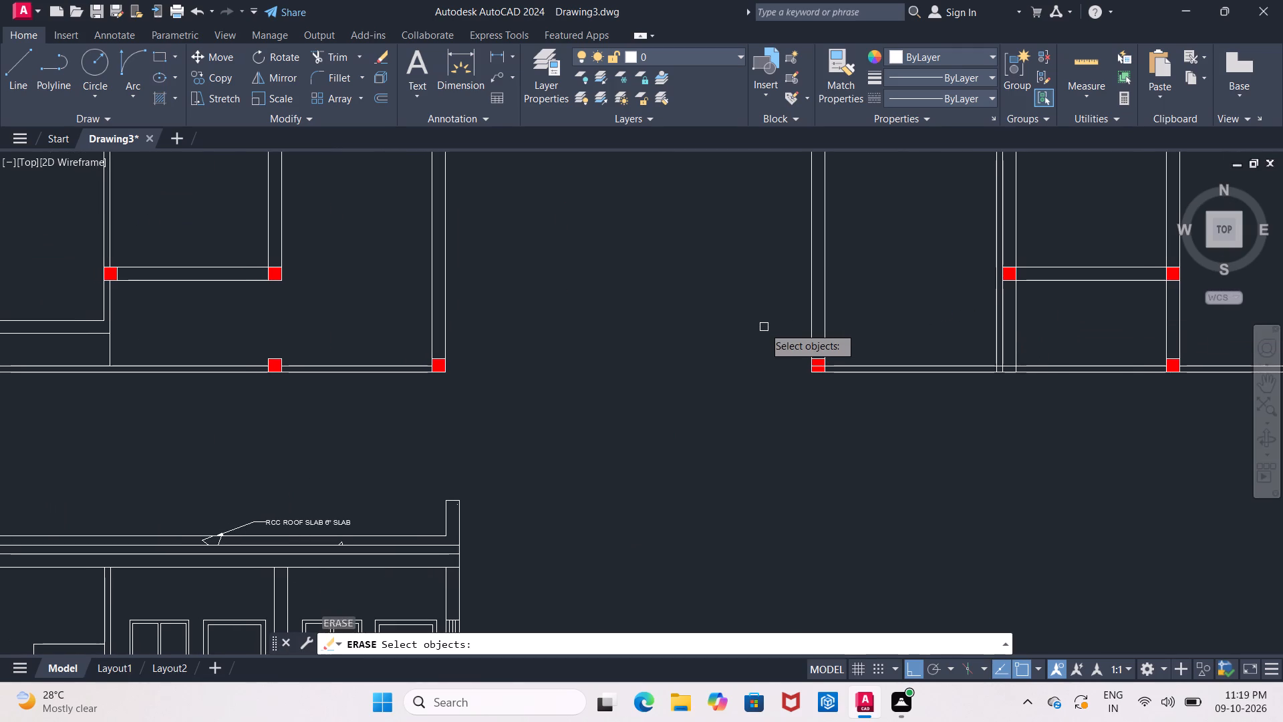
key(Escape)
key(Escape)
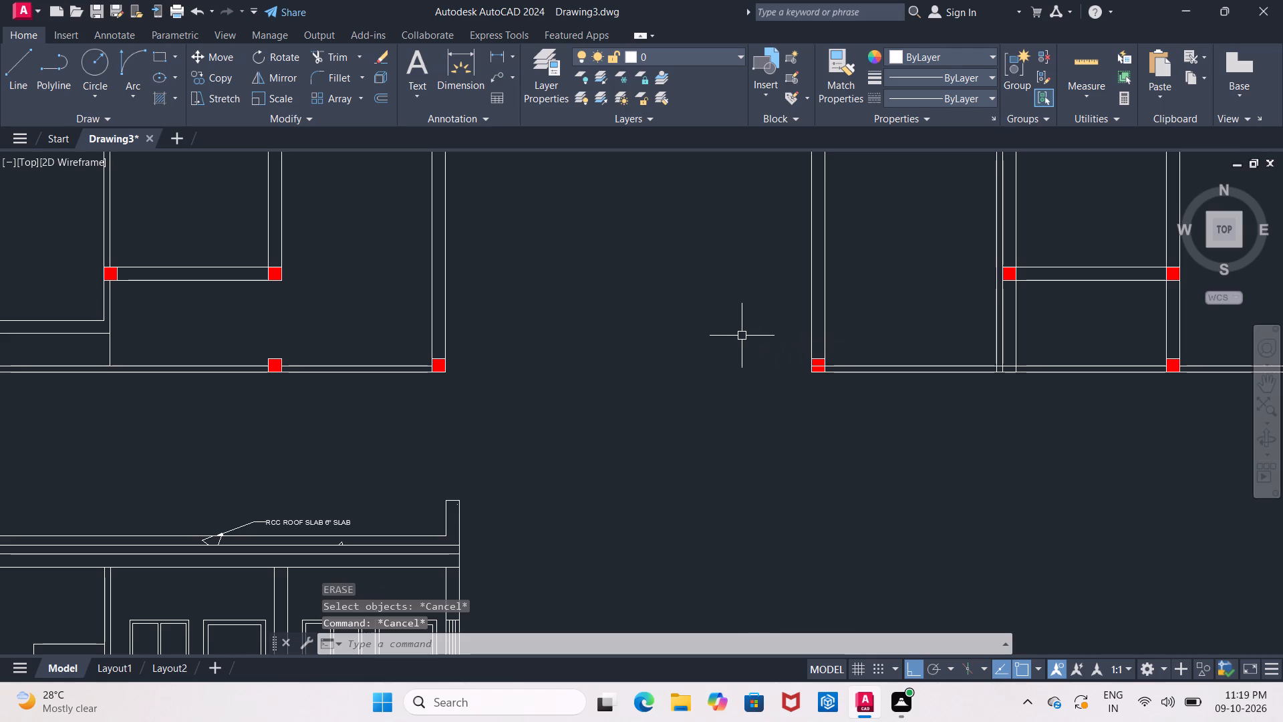
Extend the upper line of the second plan's lower-left cross wall to the far line of the column layout's first interior vertical wall.
text(EX)
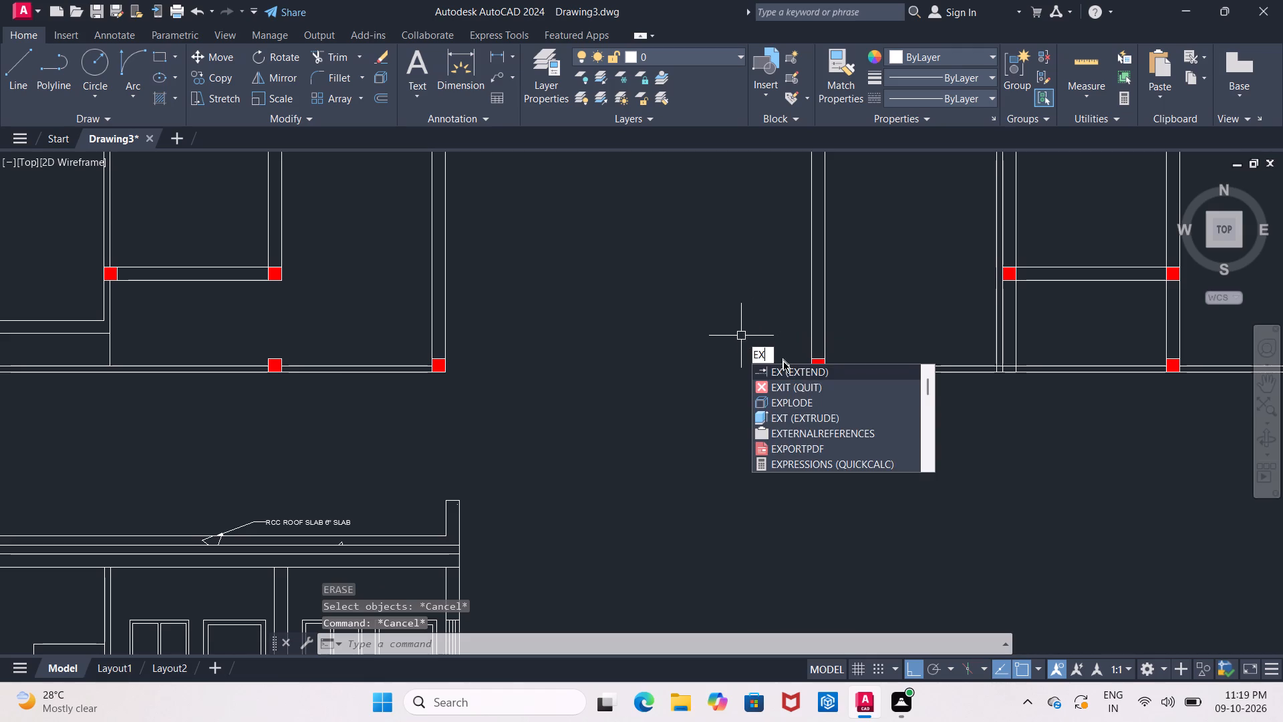
click(783, 367)
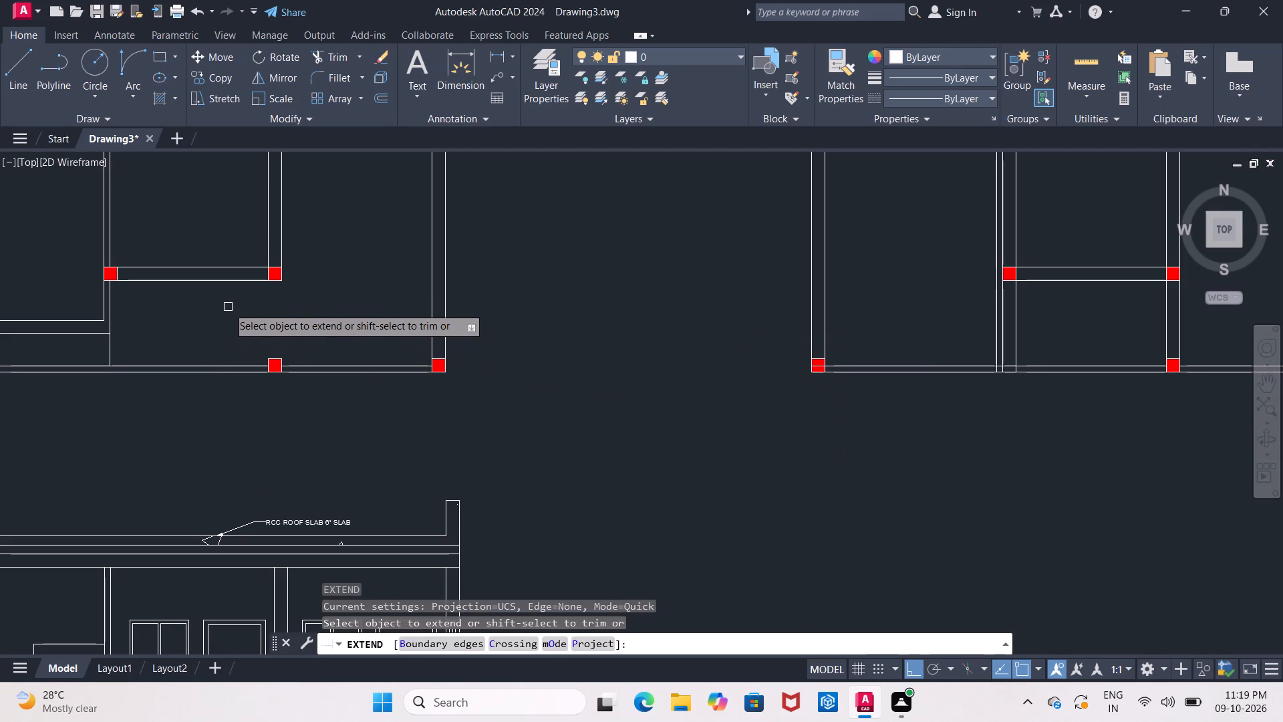
scroll(234, 307, down, 1)
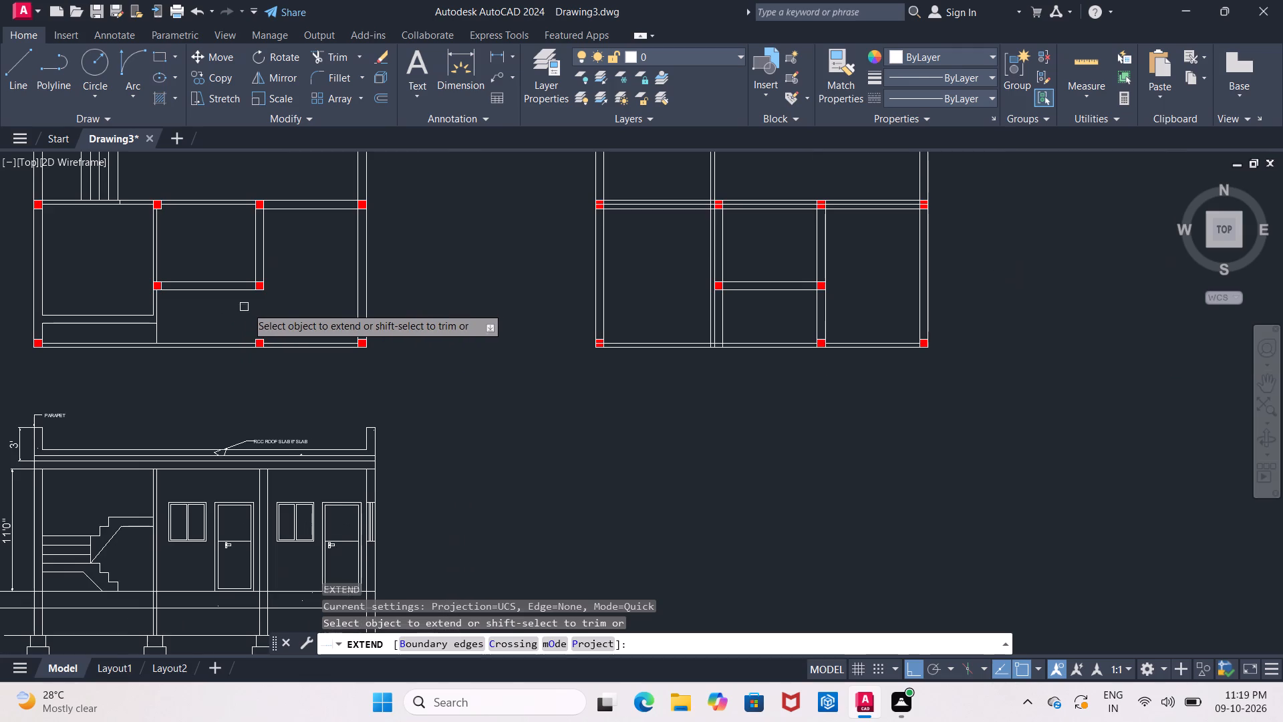
middle_drag(315, 306, 360, 302)
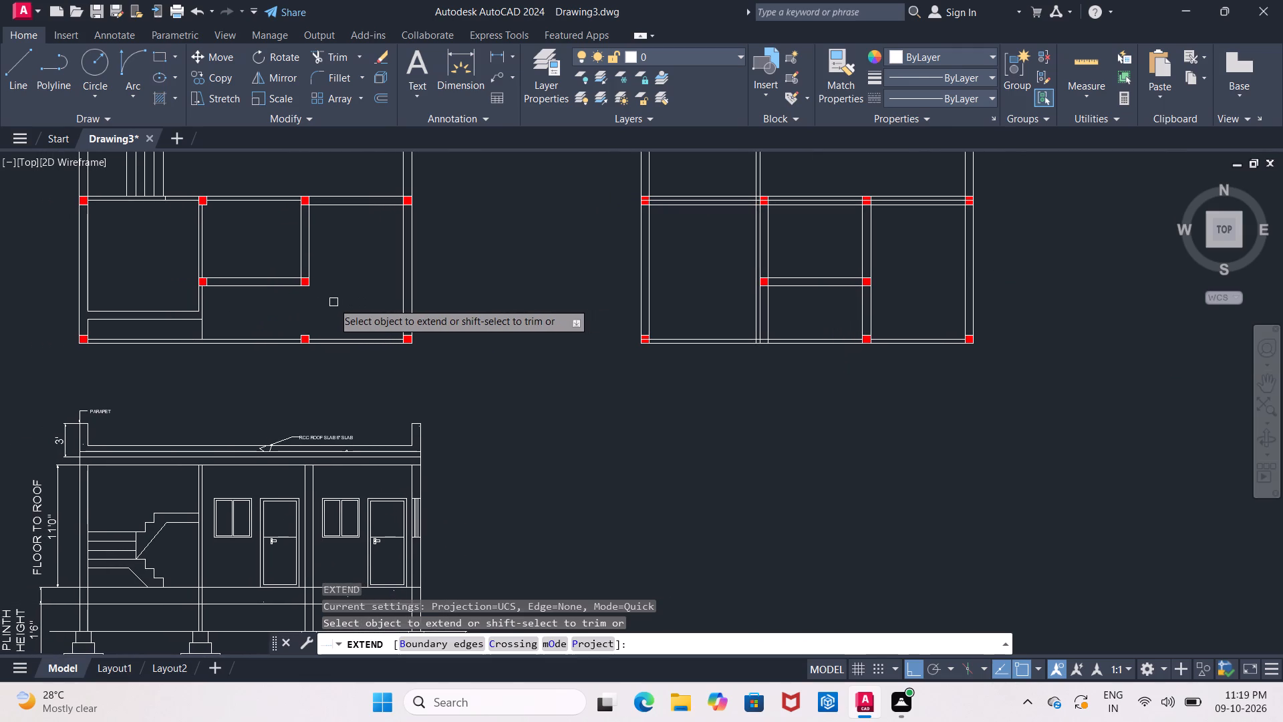
click(184, 310)
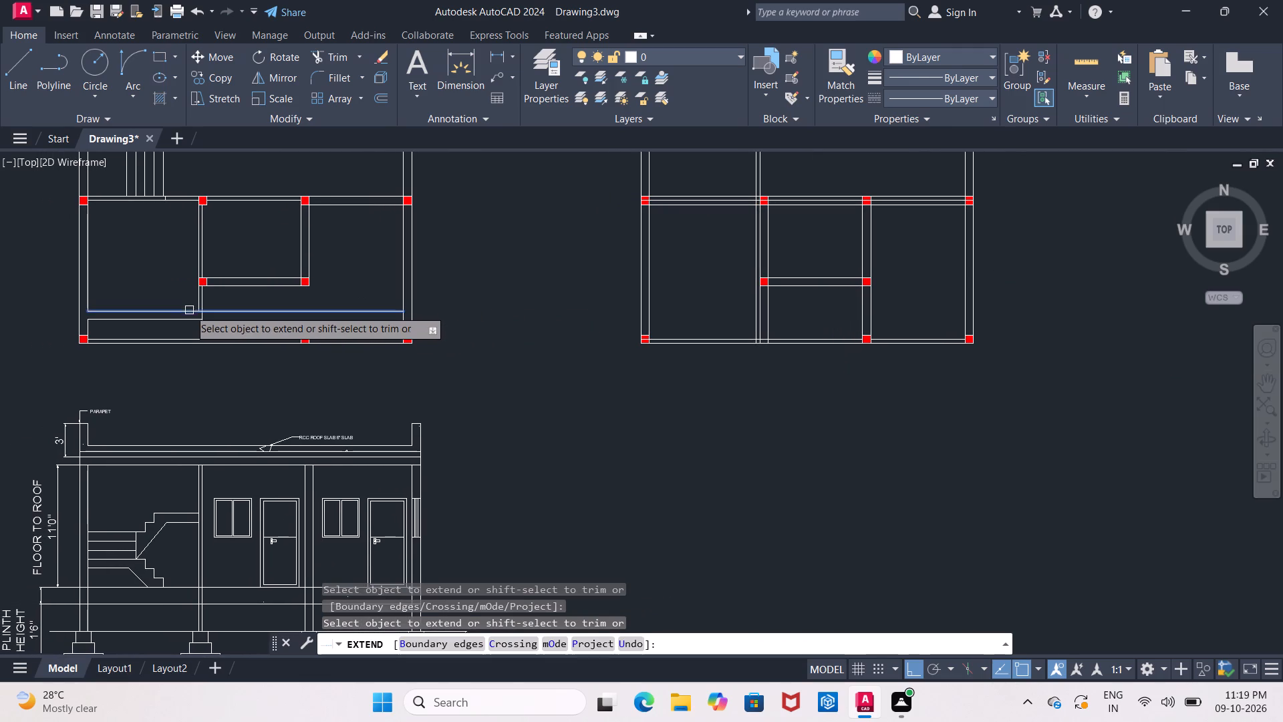
click(190, 310)
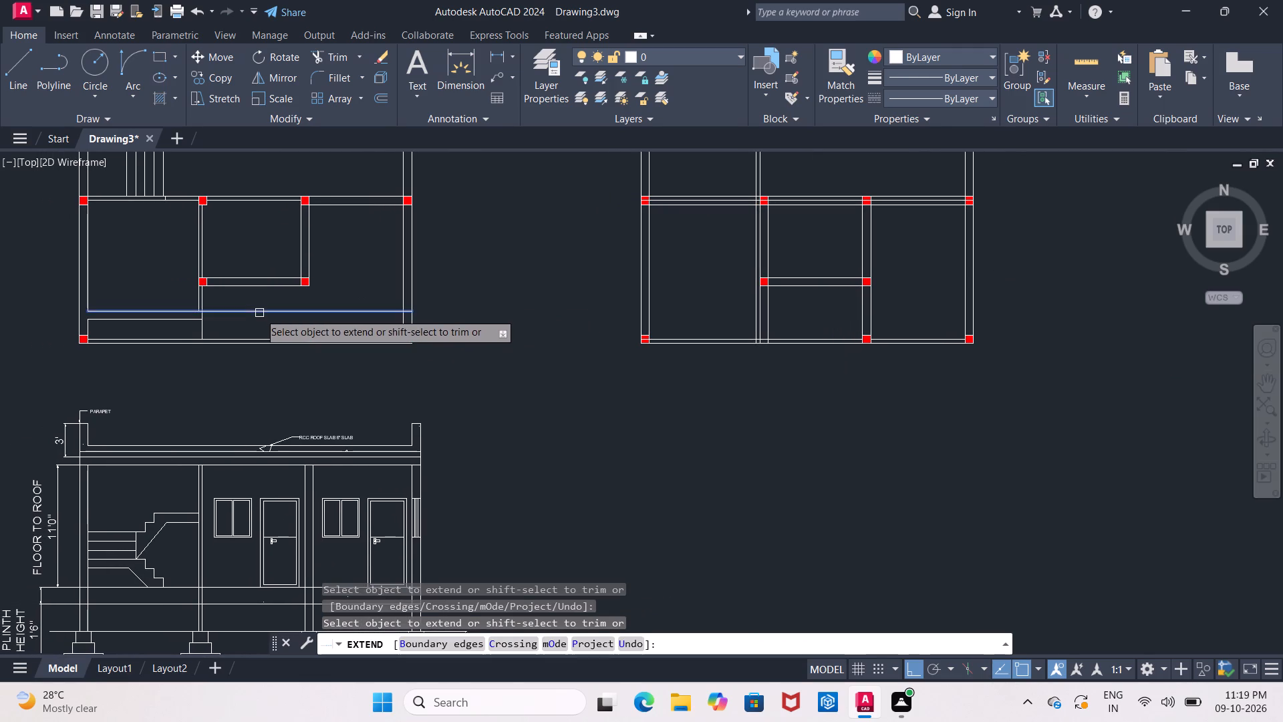
drag(259, 313, 265, 314)
click(346, 313)
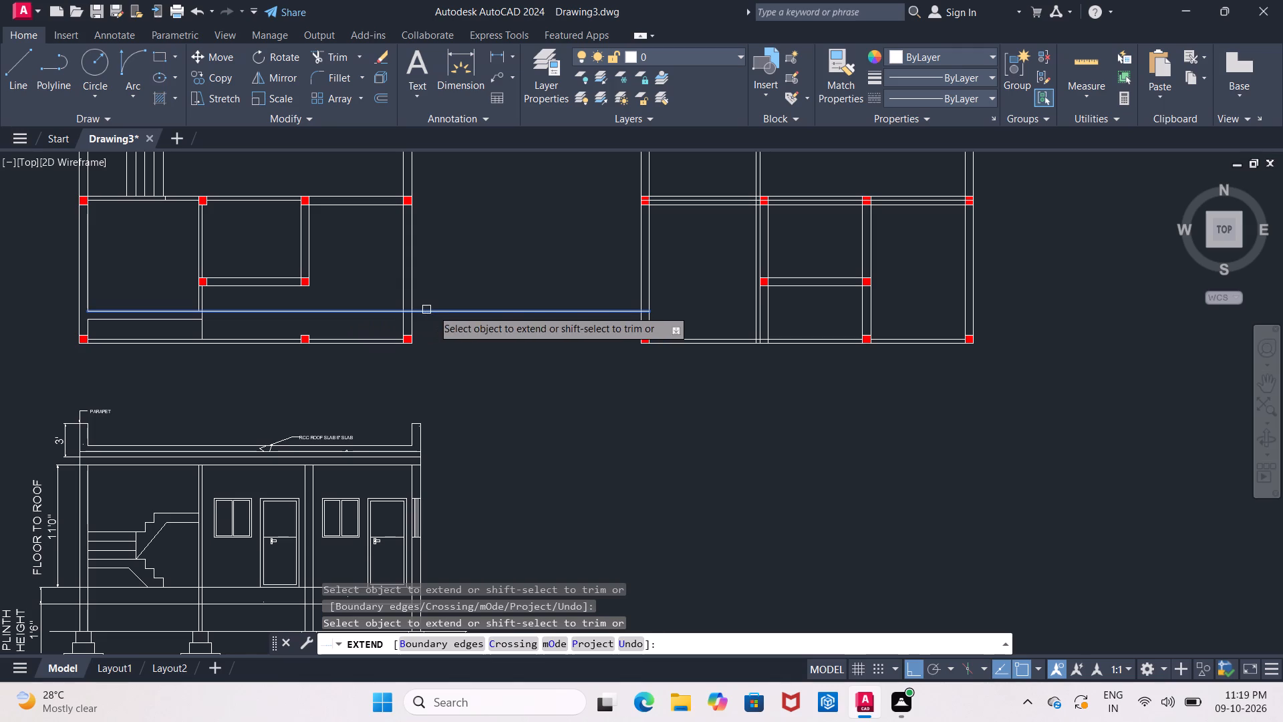
click(513, 311)
click(595, 311)
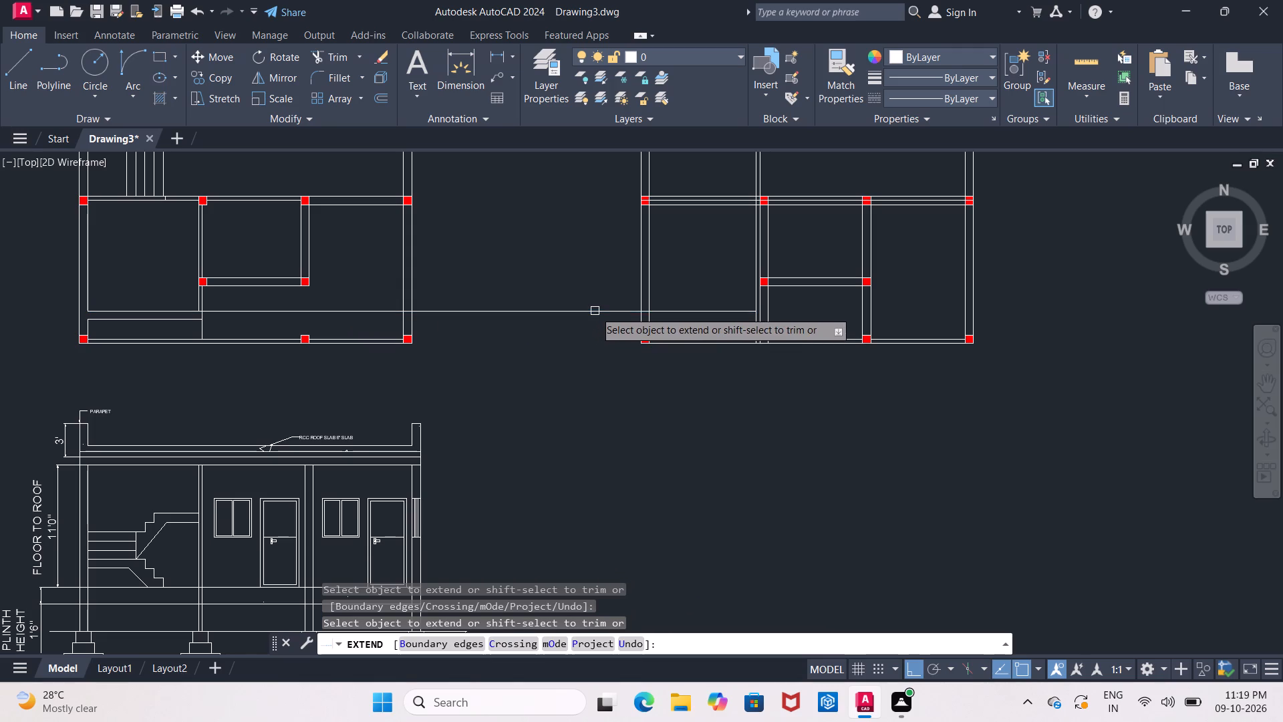
click(729, 310)
click(733, 312)
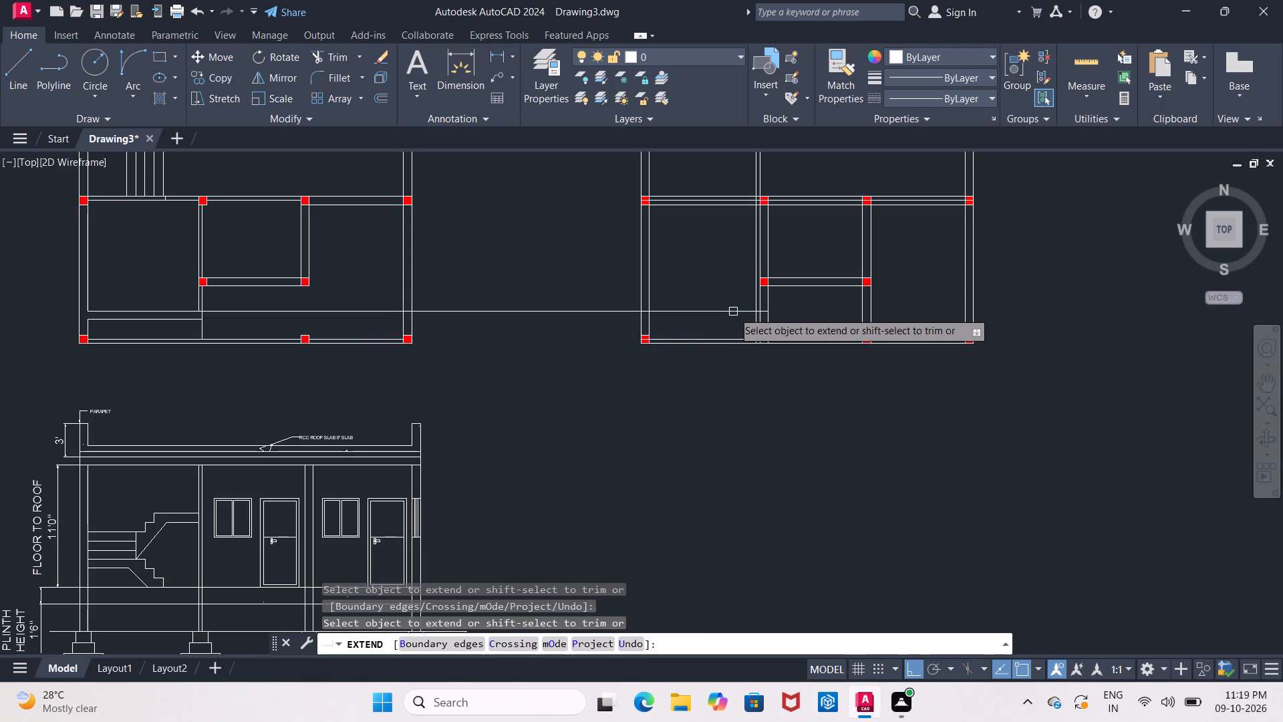
Extend the lower line of the same cross wall to the far line of the column layout's first interior vertical wall.
click(145, 322)
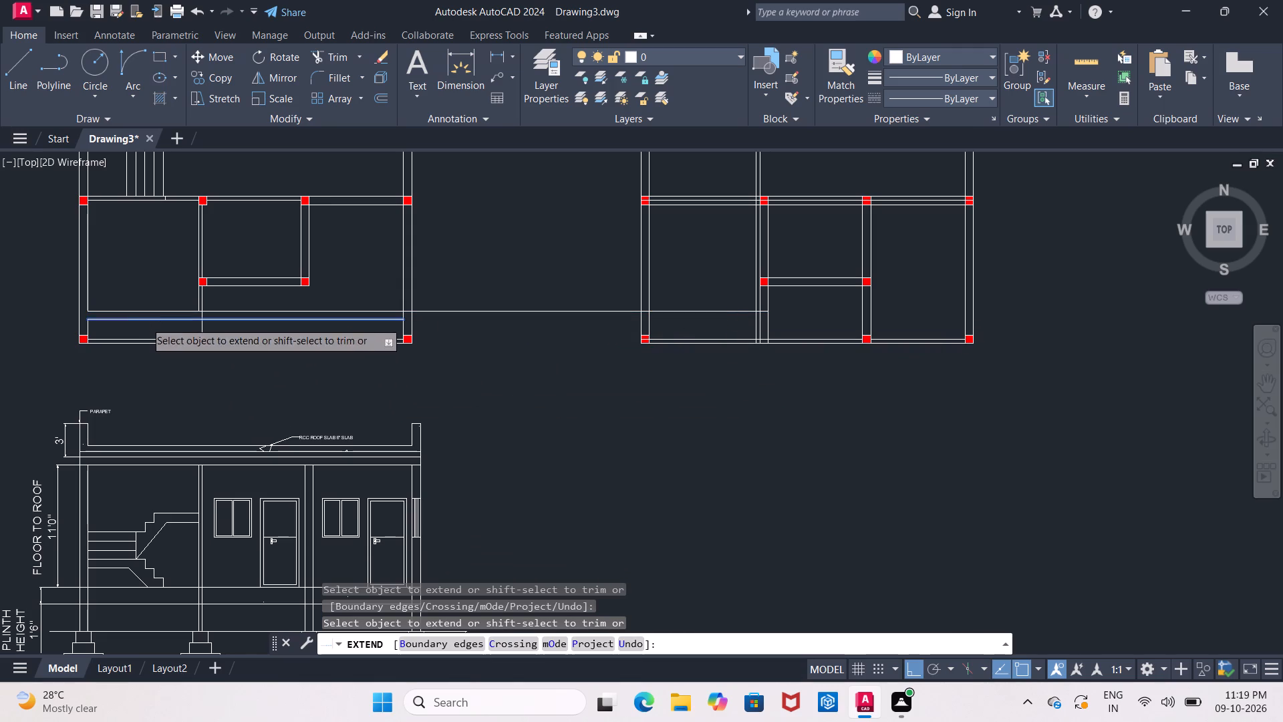
click(271, 321)
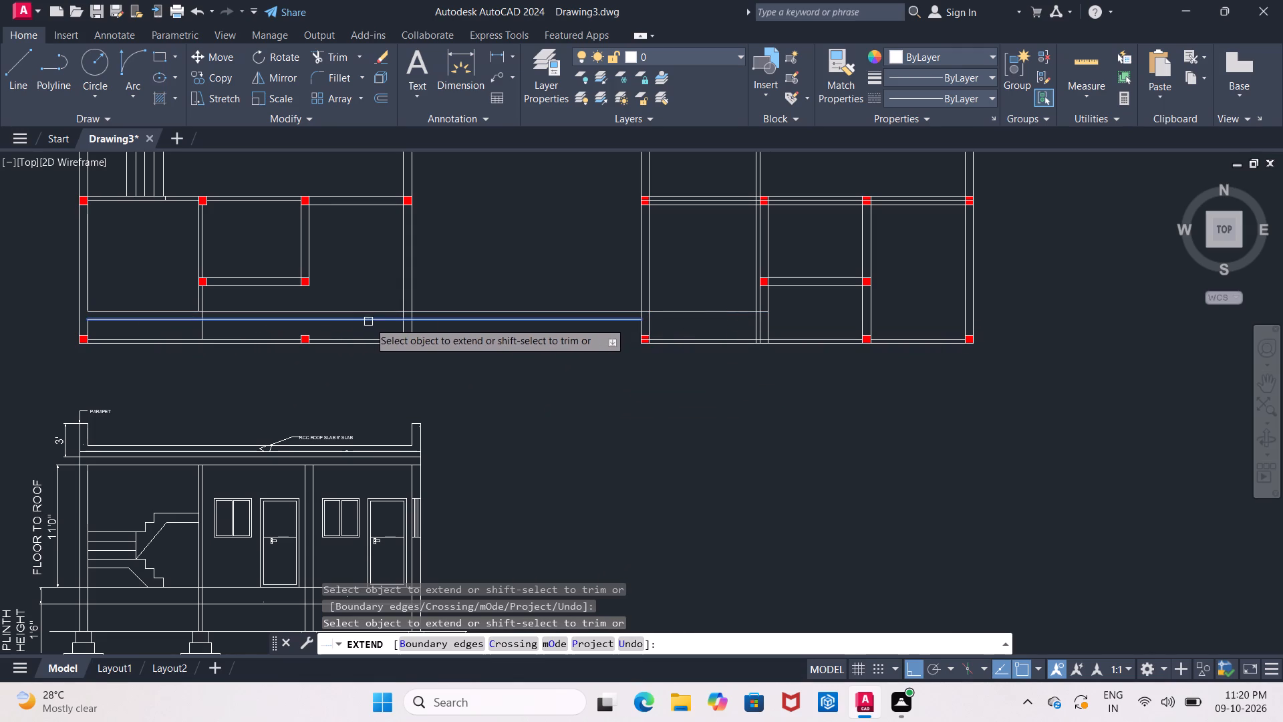
click(373, 319)
click(478, 320)
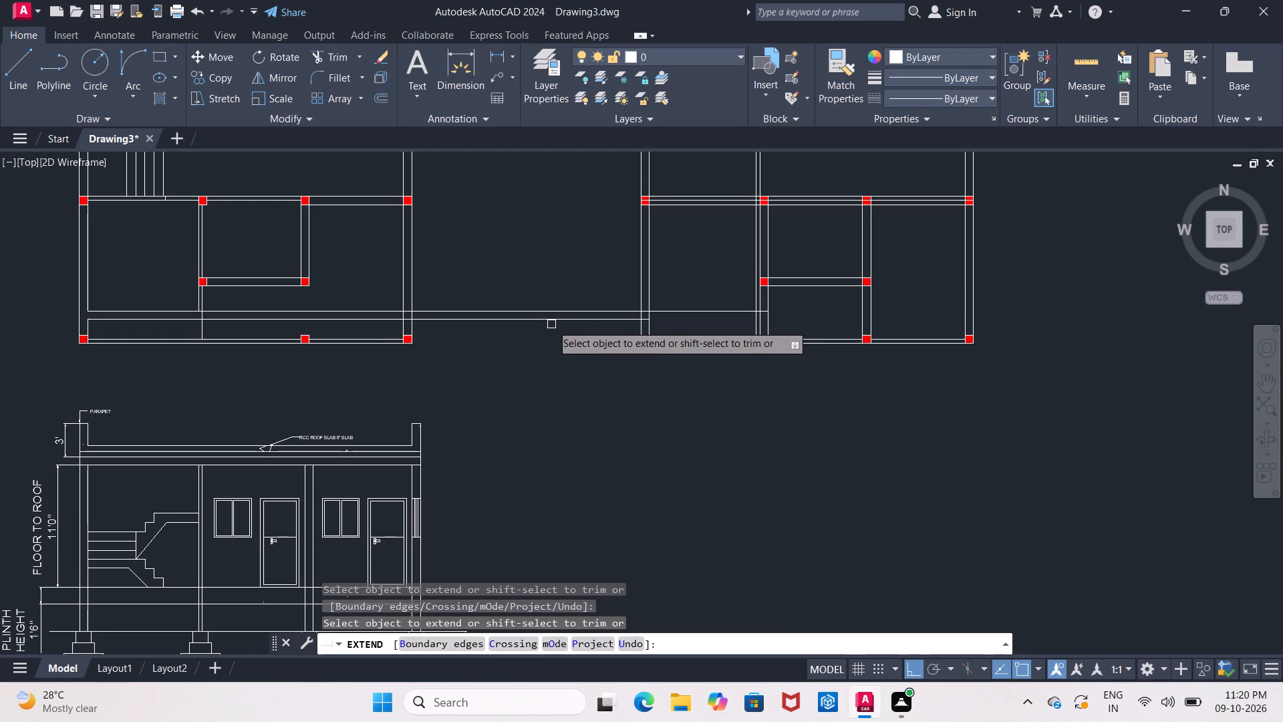
click(584, 321)
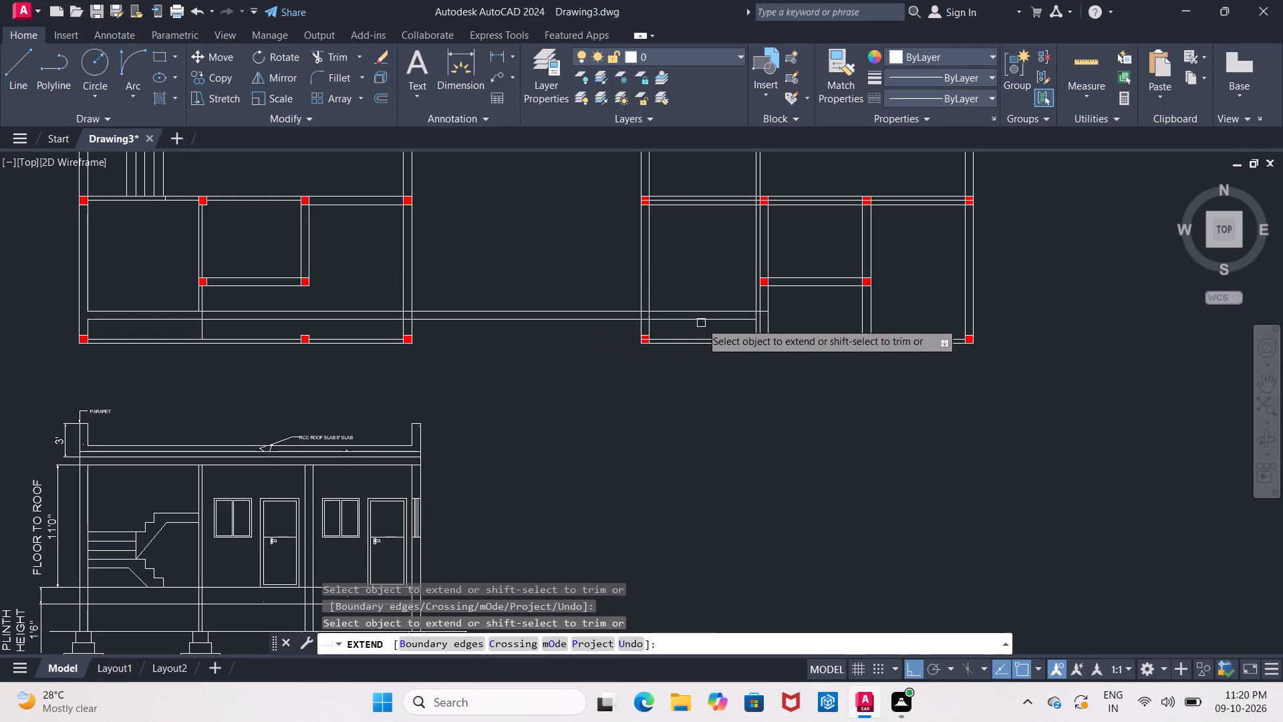
click(702, 318)
click(718, 319)
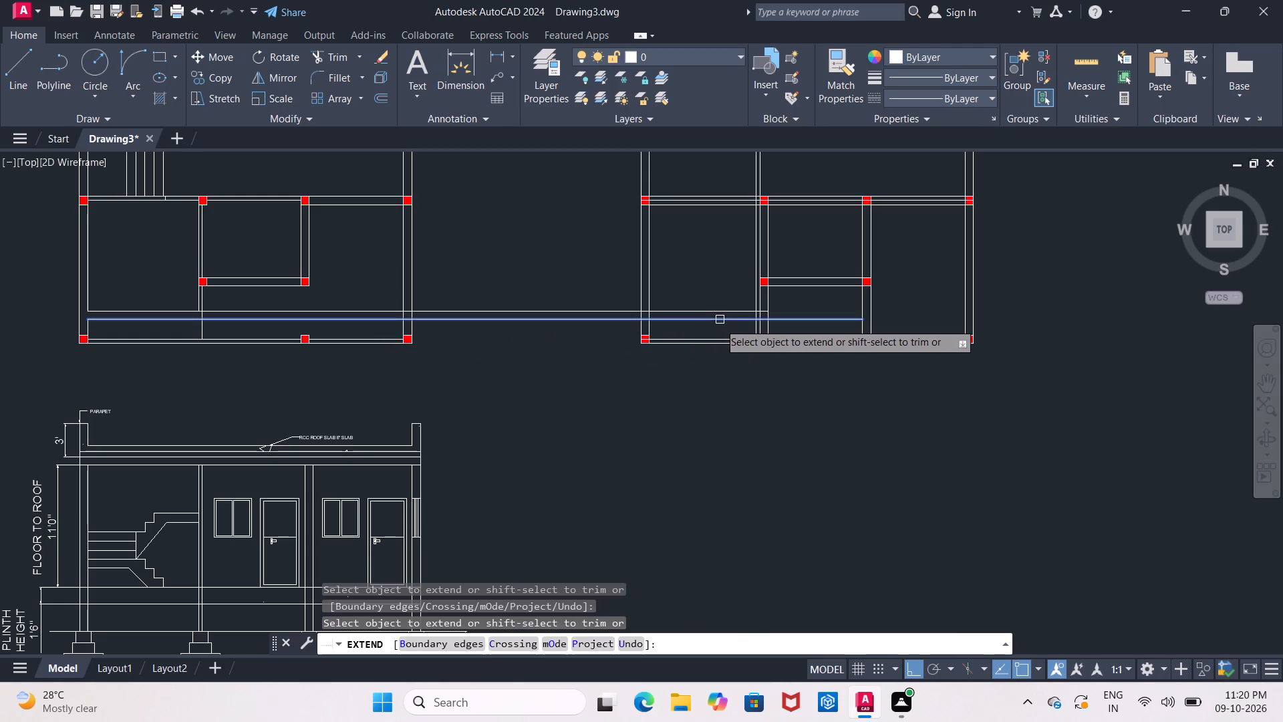
key(Escape)
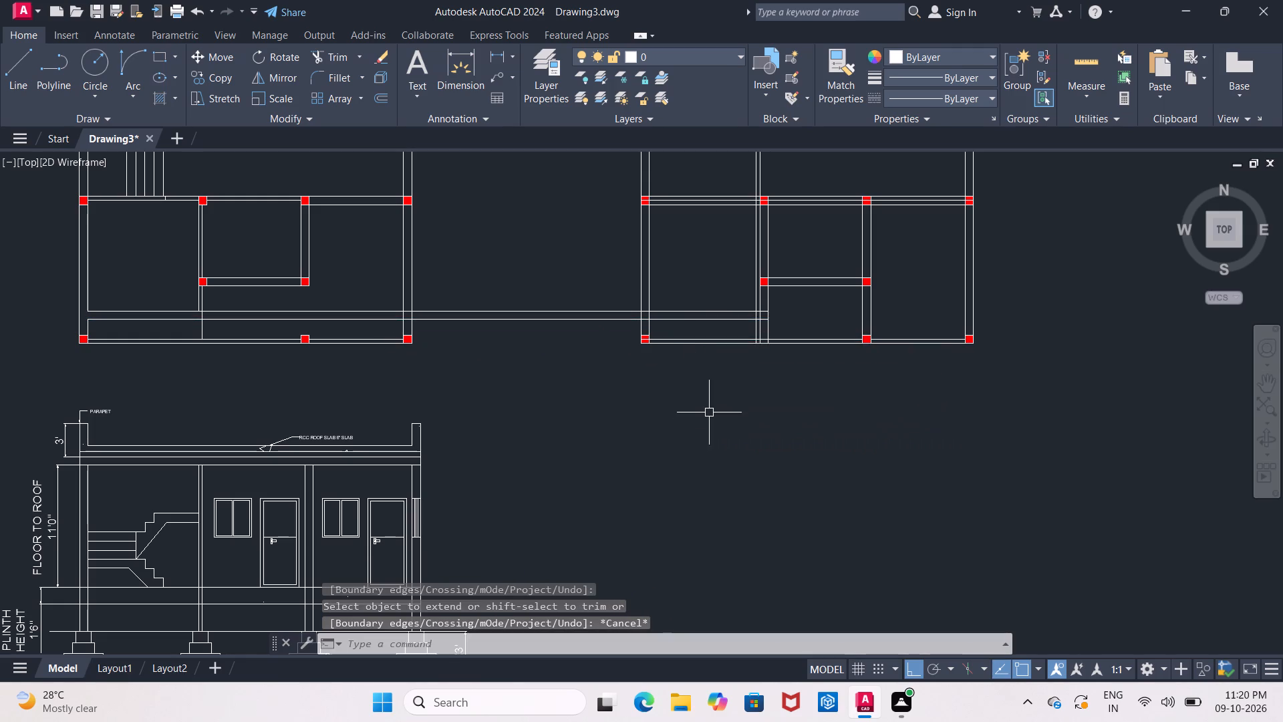
Trim the column layout's extra leftmost interior wall line between the four-column horizontal wall and the extended cross wall.
middle_drag(708, 407, 722, 443)
scroll(724, 434, up, 1)
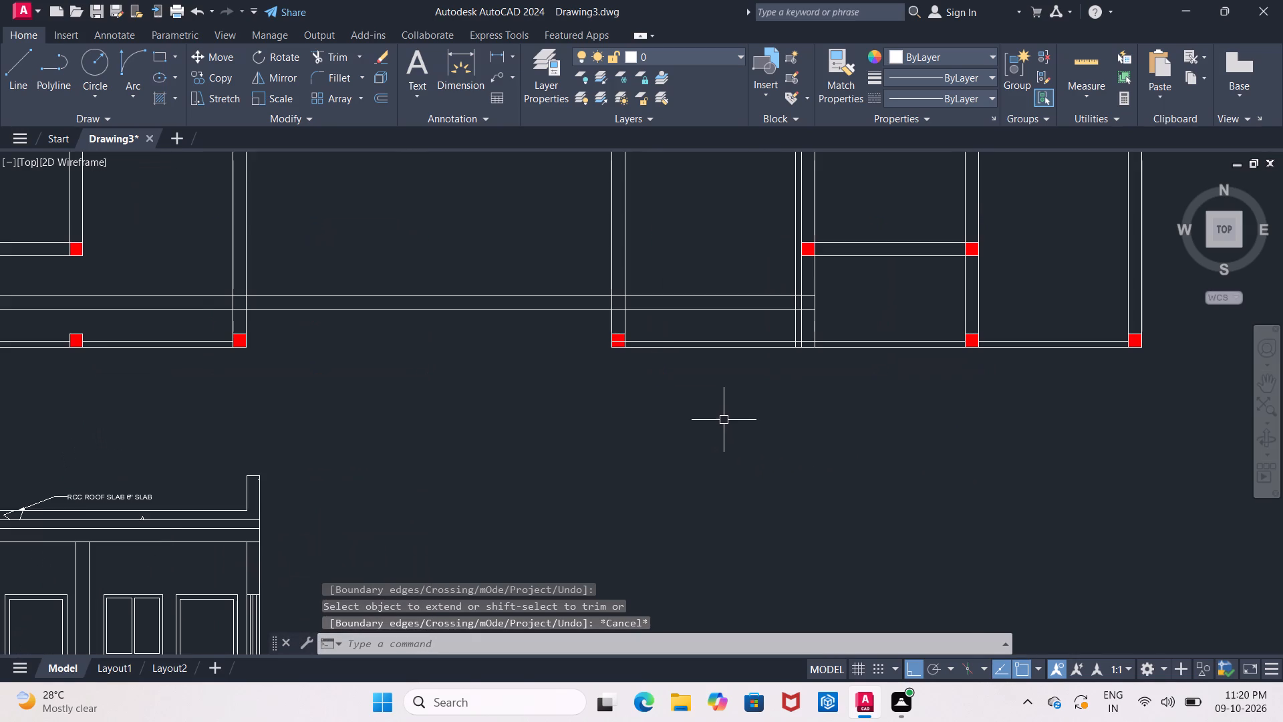
scroll(724, 422, down, 1)
middle_drag(724, 425, 718, 486)
scroll(708, 375, up, 1)
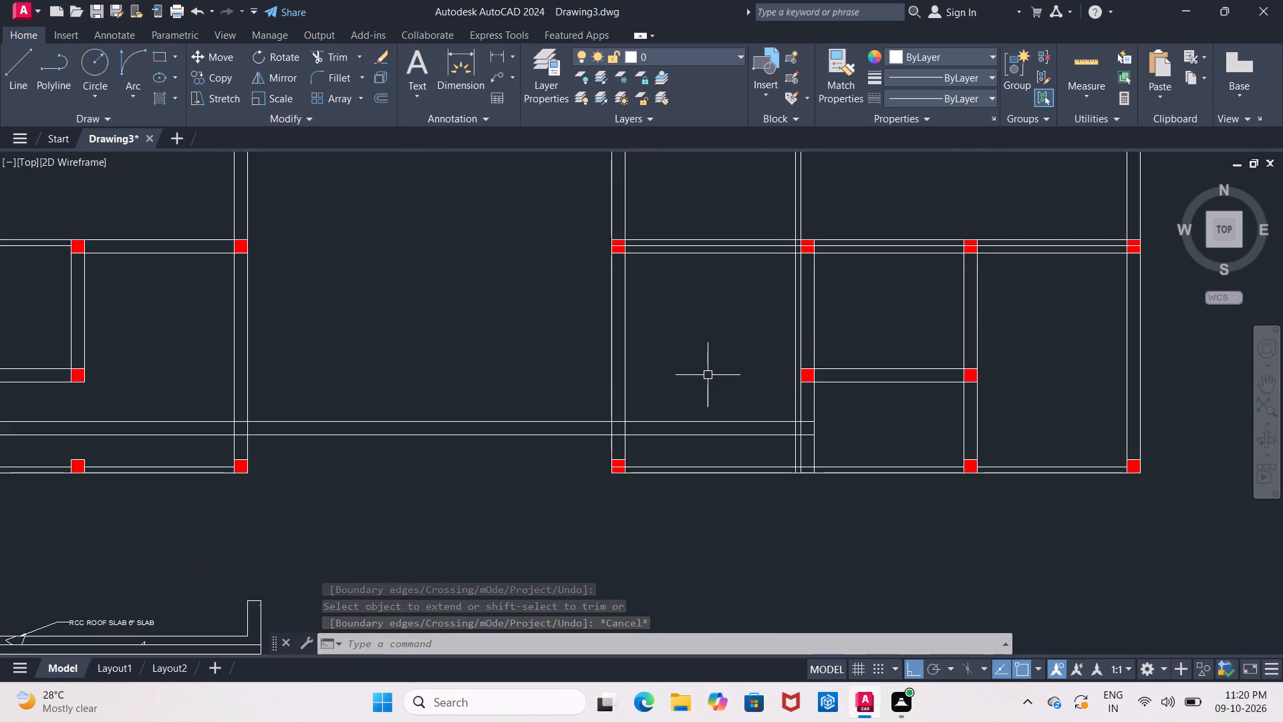
middle_drag(708, 375, 631, 362)
key(Escape)
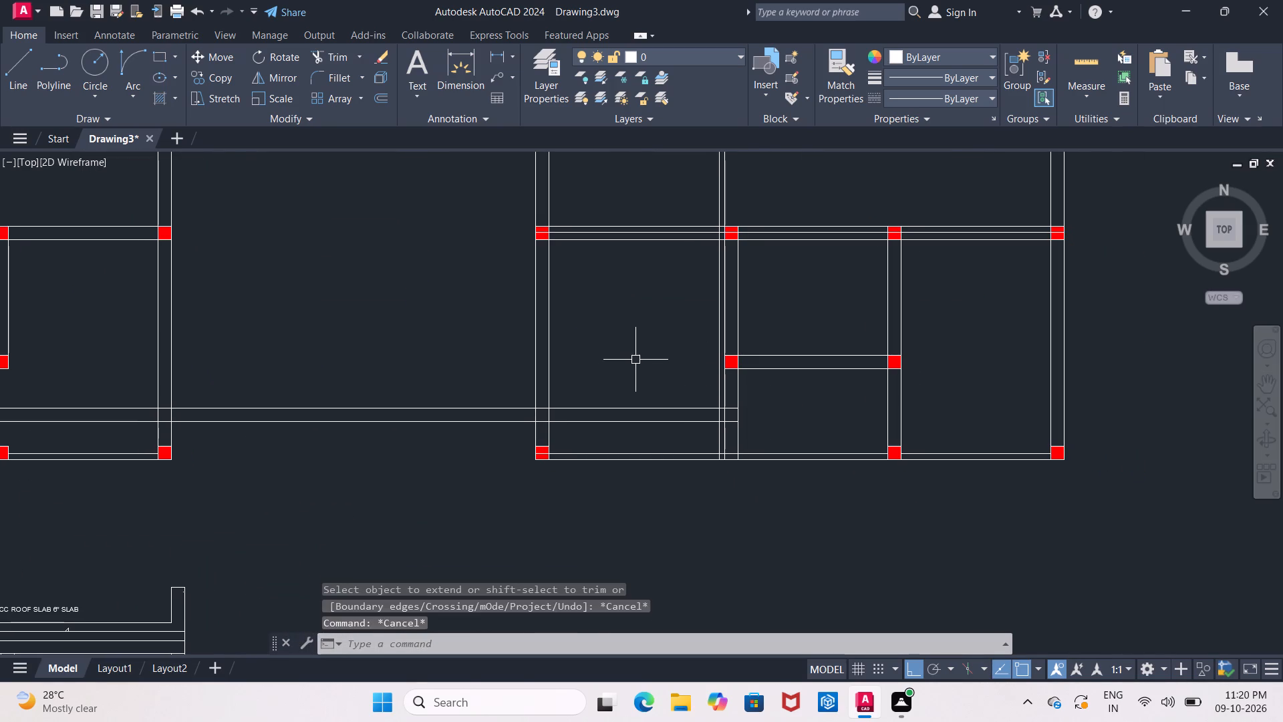
text(TR)
key(Return)
key(Return)
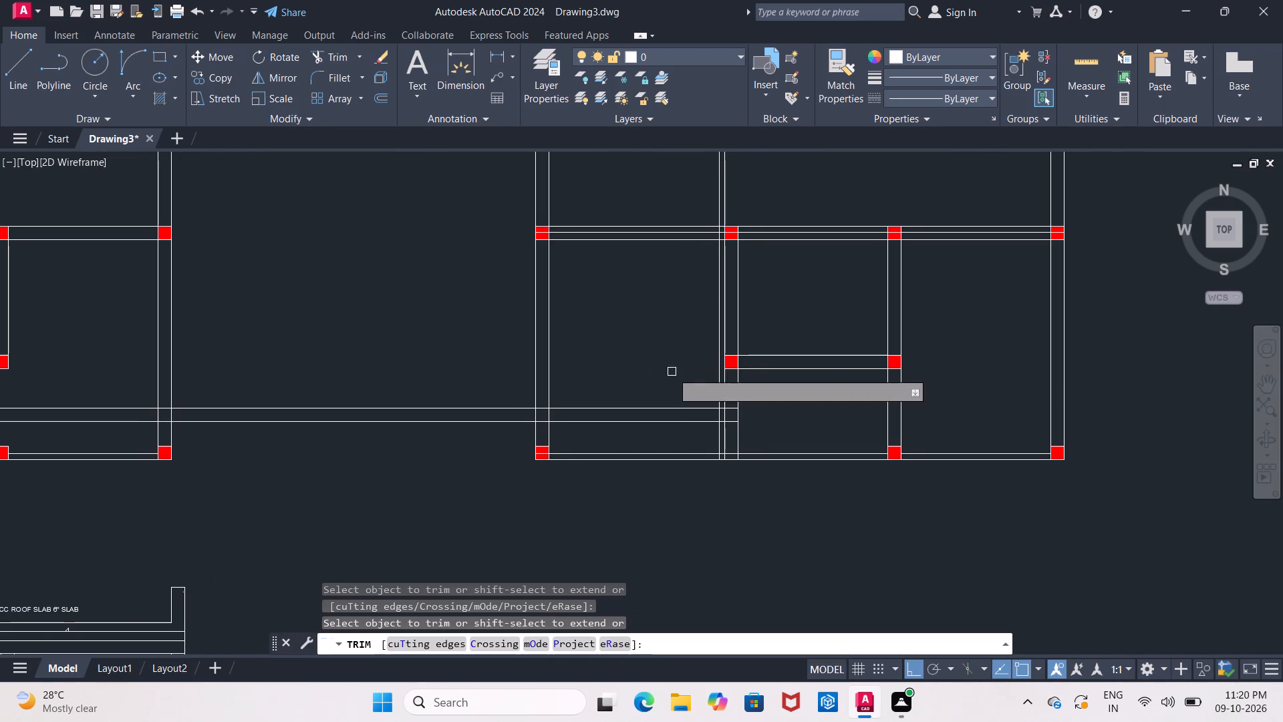
middle_drag(672, 372, 629, 368)
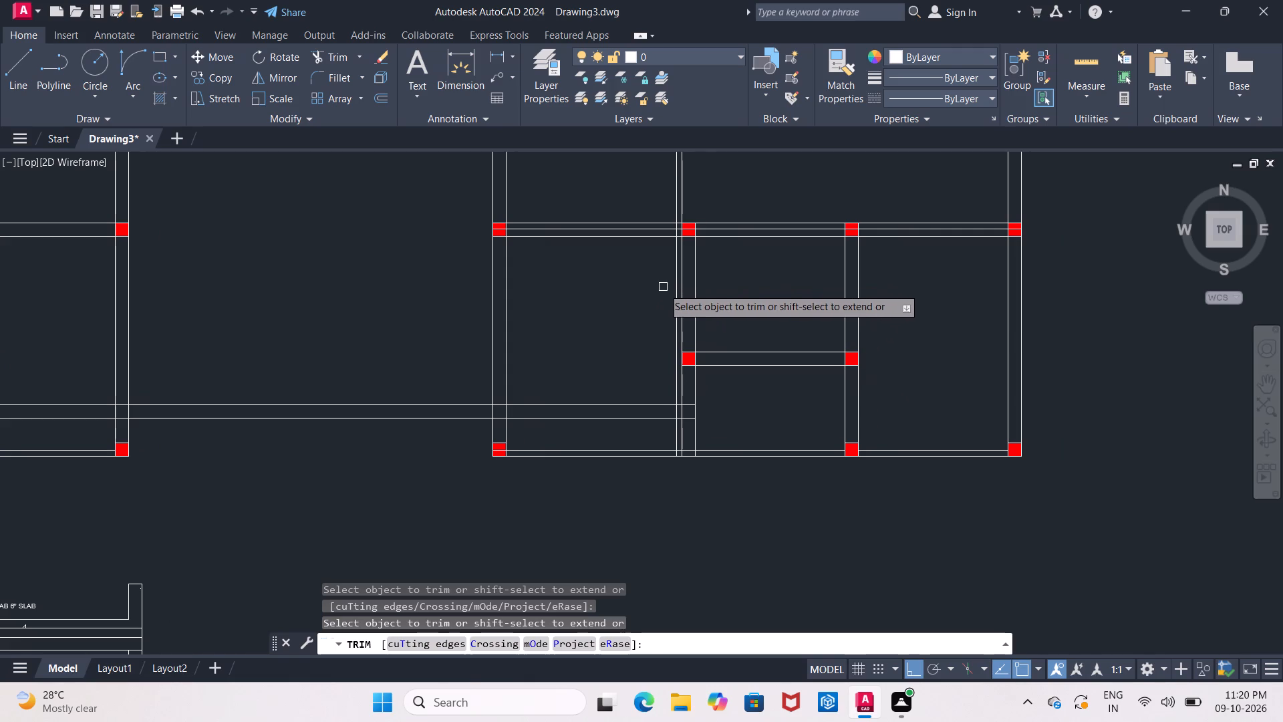
scroll(663, 312, down, 1)
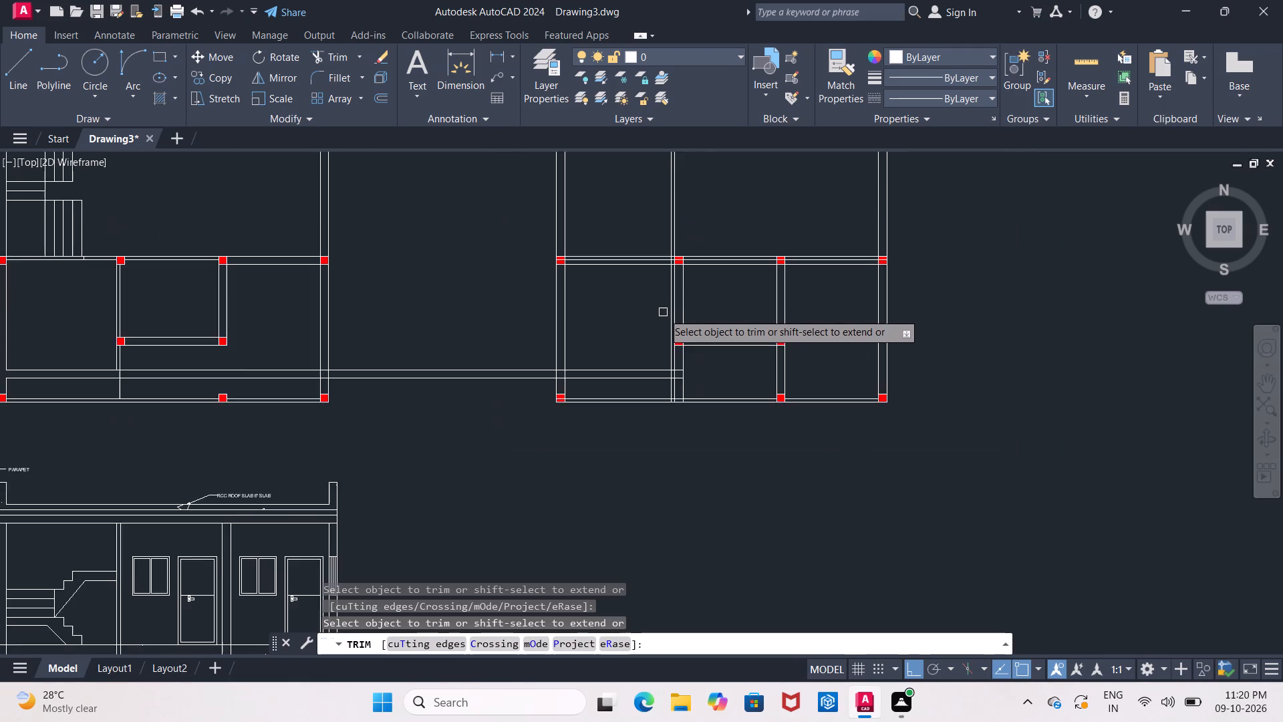
scroll(663, 313, down, 1)
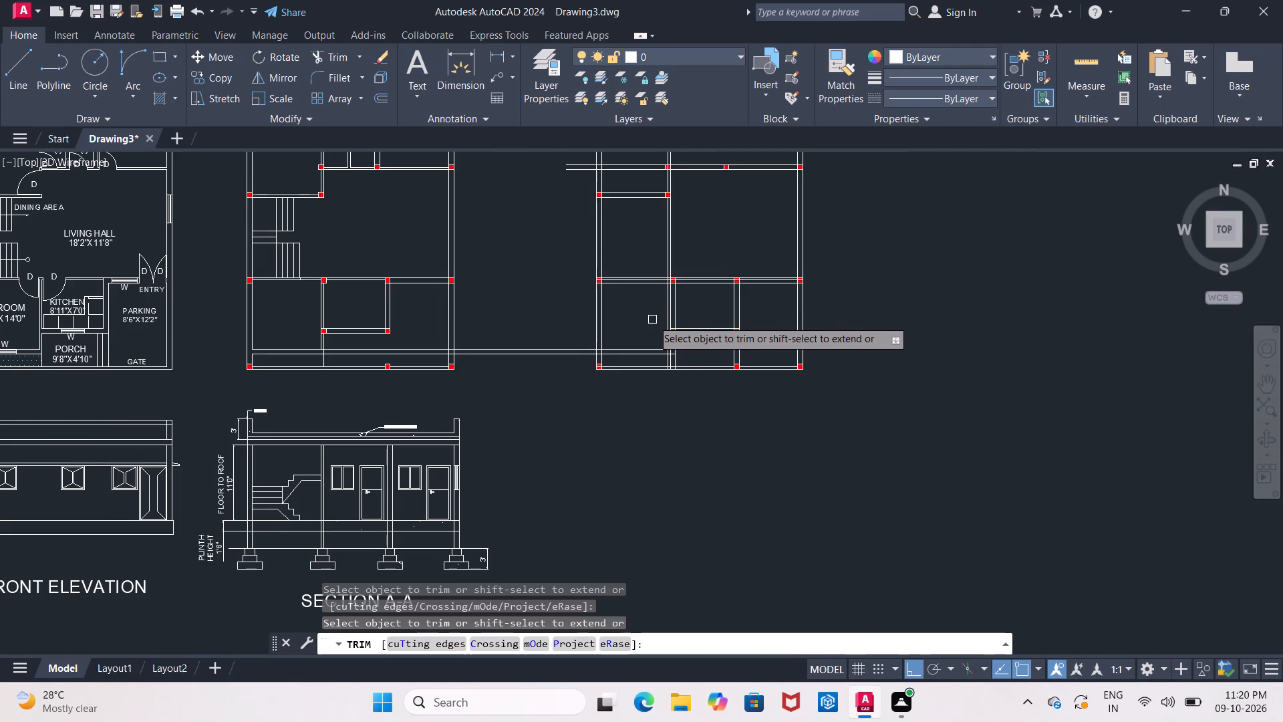
scroll(652, 320, up, 2)
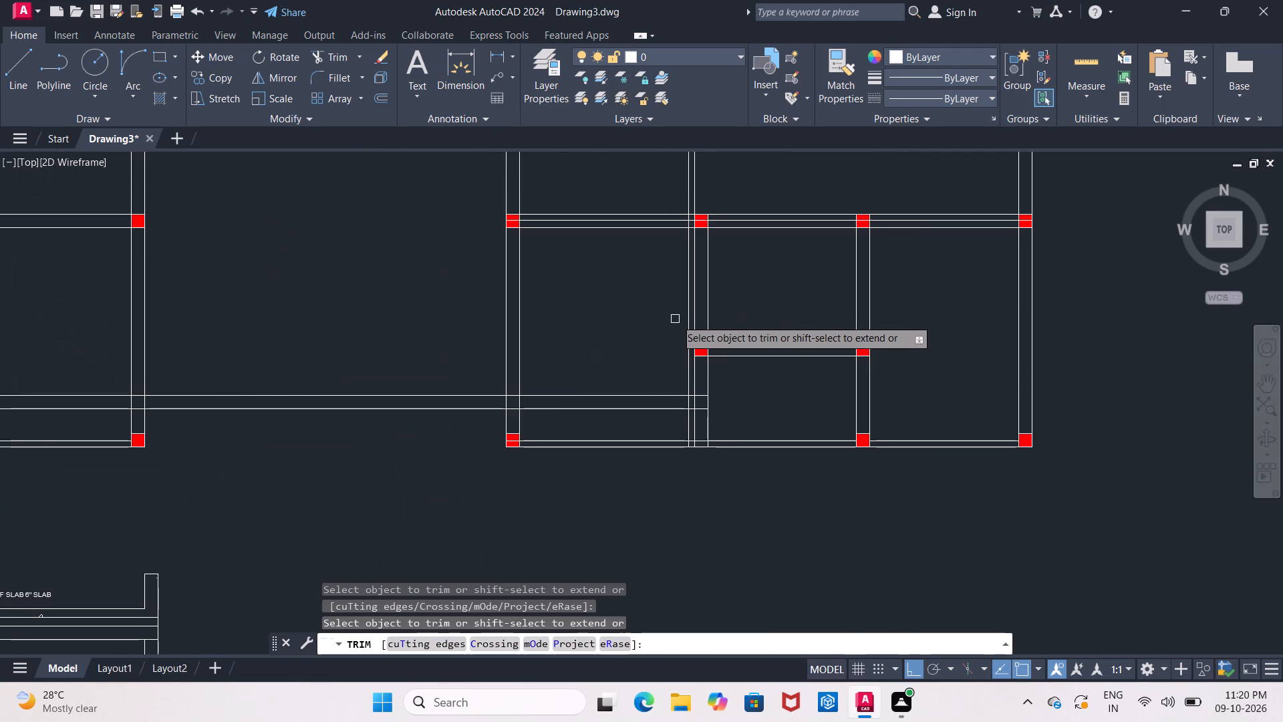
click(687, 324)
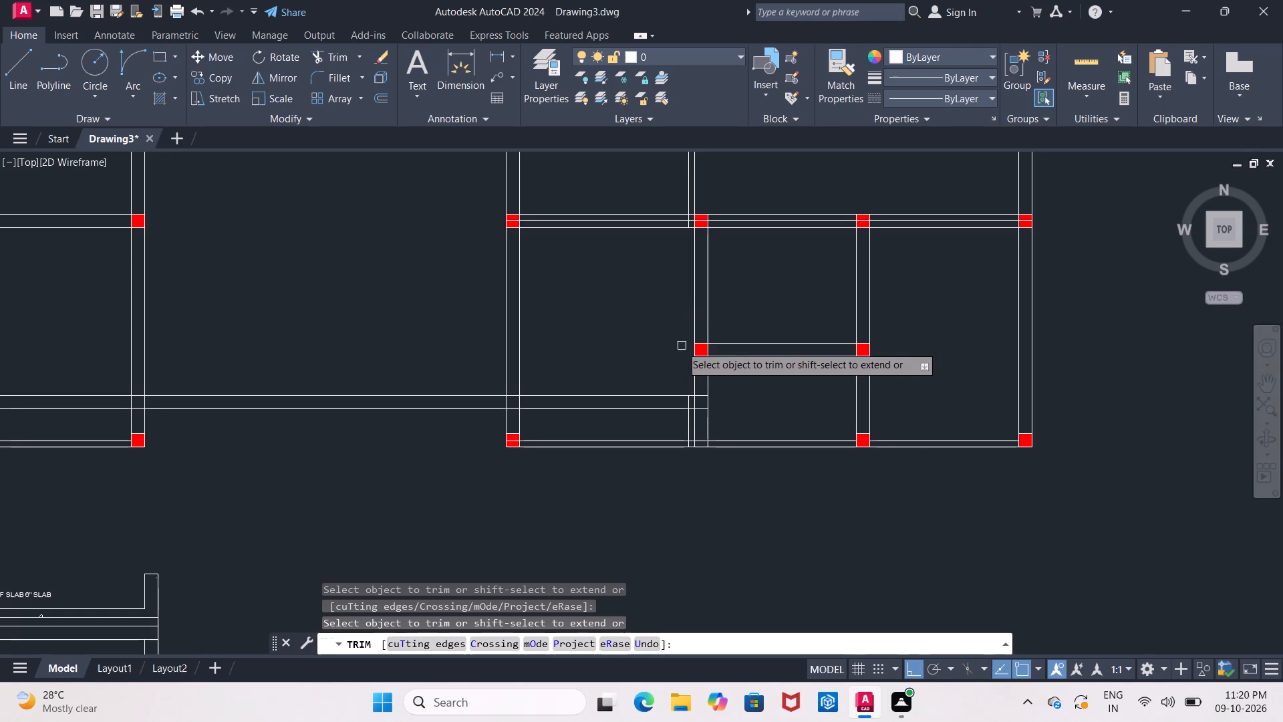
Trim the remaining pieces of that extra vertical line from the extended cross wall down through the bottom wall.
scroll(674, 356, up, 2)
middle_drag(674, 356, 666, 266)
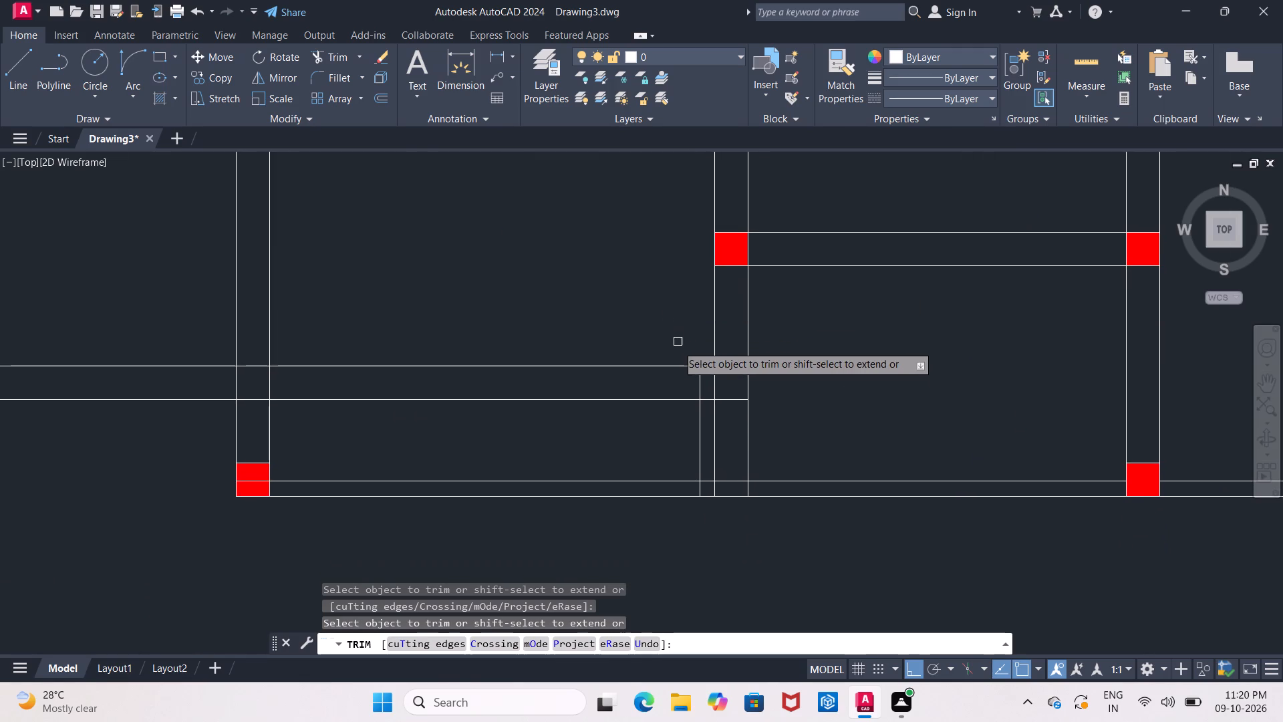
click(698, 386)
click(698, 422)
middle_drag(700, 439, 696, 431)
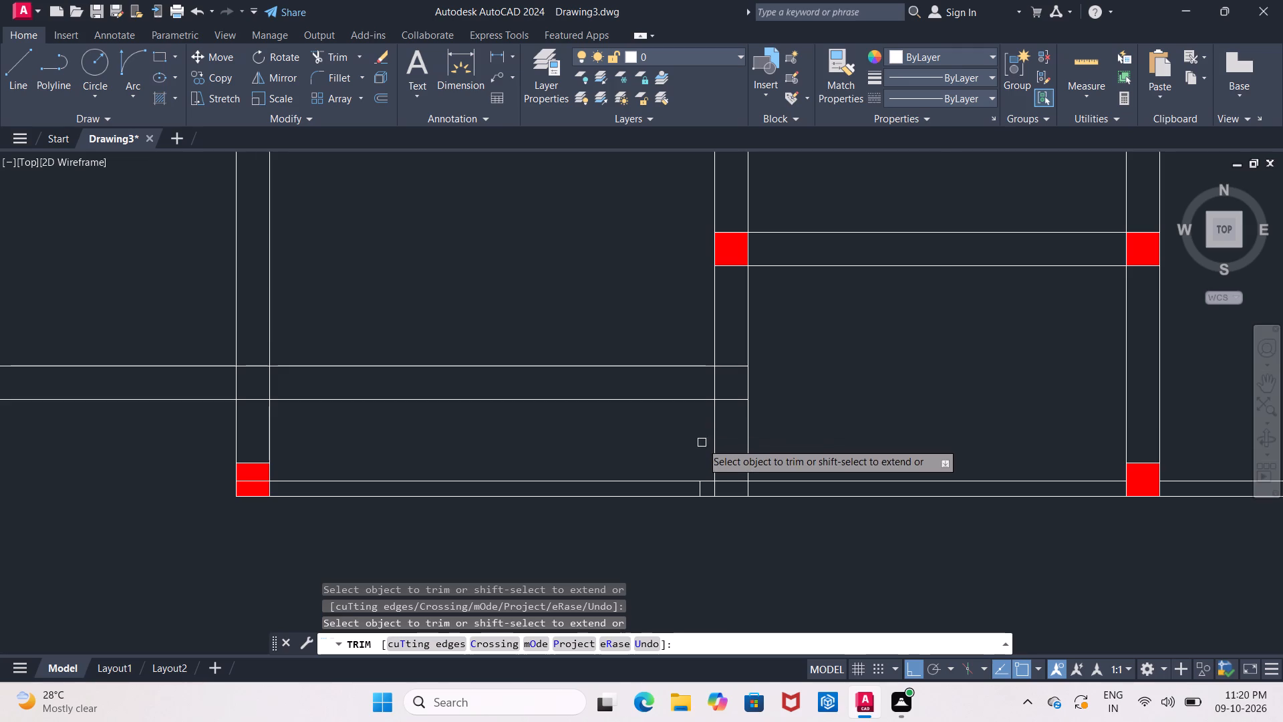
middle_drag(696, 431, 678, 380)
scroll(672, 417, up, 2)
click(682, 453)
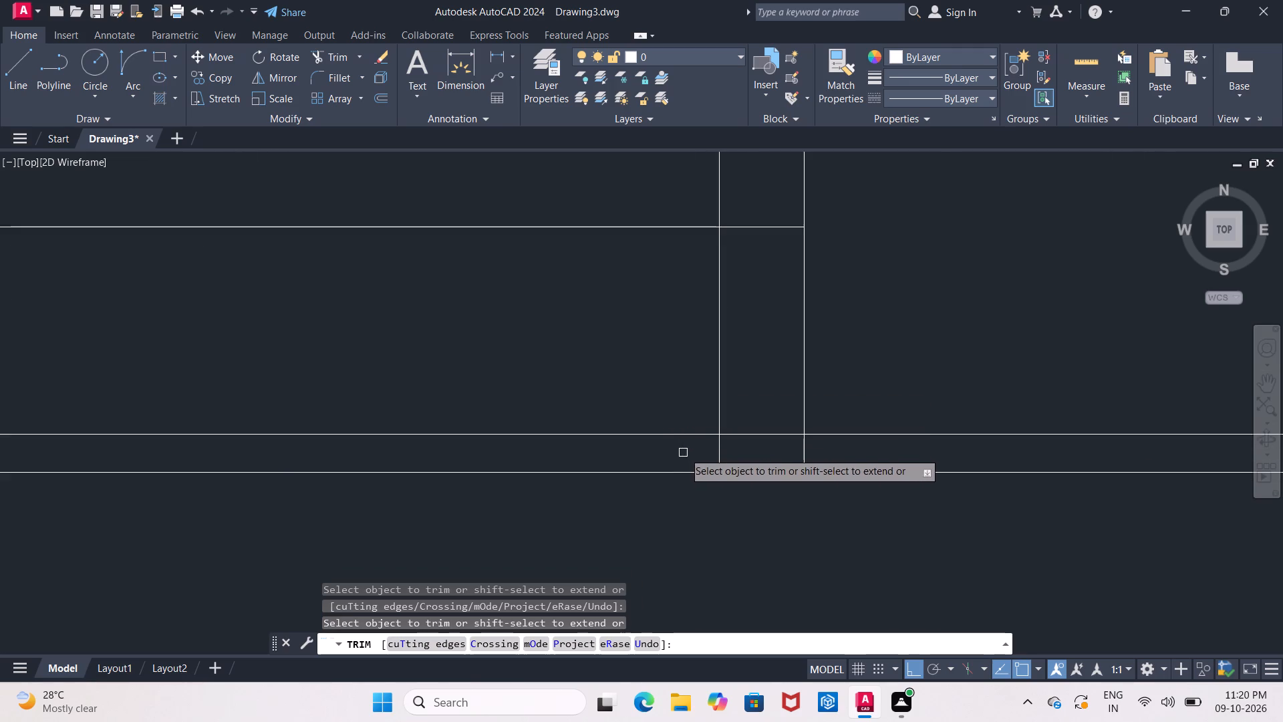
scroll(684, 452, down, 1)
scroll(656, 382, down, 1)
middle_drag(656, 381, 680, 409)
scroll(685, 404, down, 2)
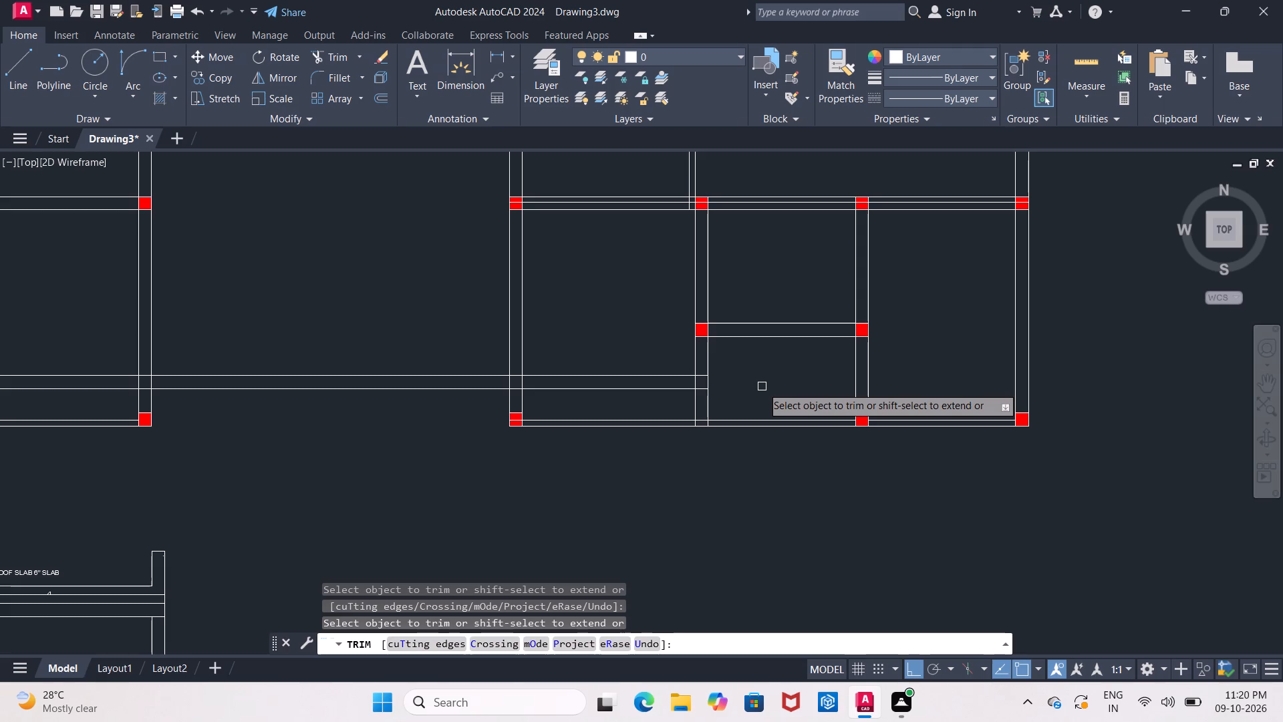
Trim the lower line of the column layout's four-column horizontal wall in its first and second bays from the left.
middle_drag(750, 388, 707, 388)
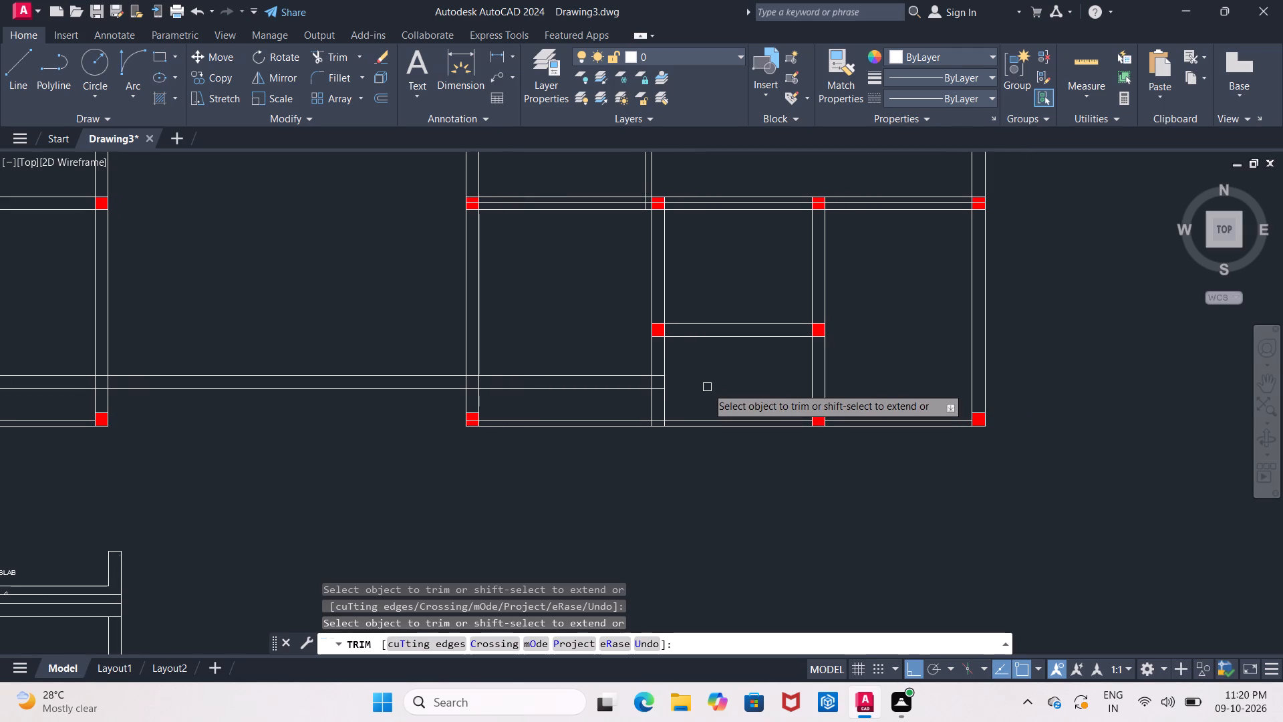
middle_drag(707, 387, 687, 387)
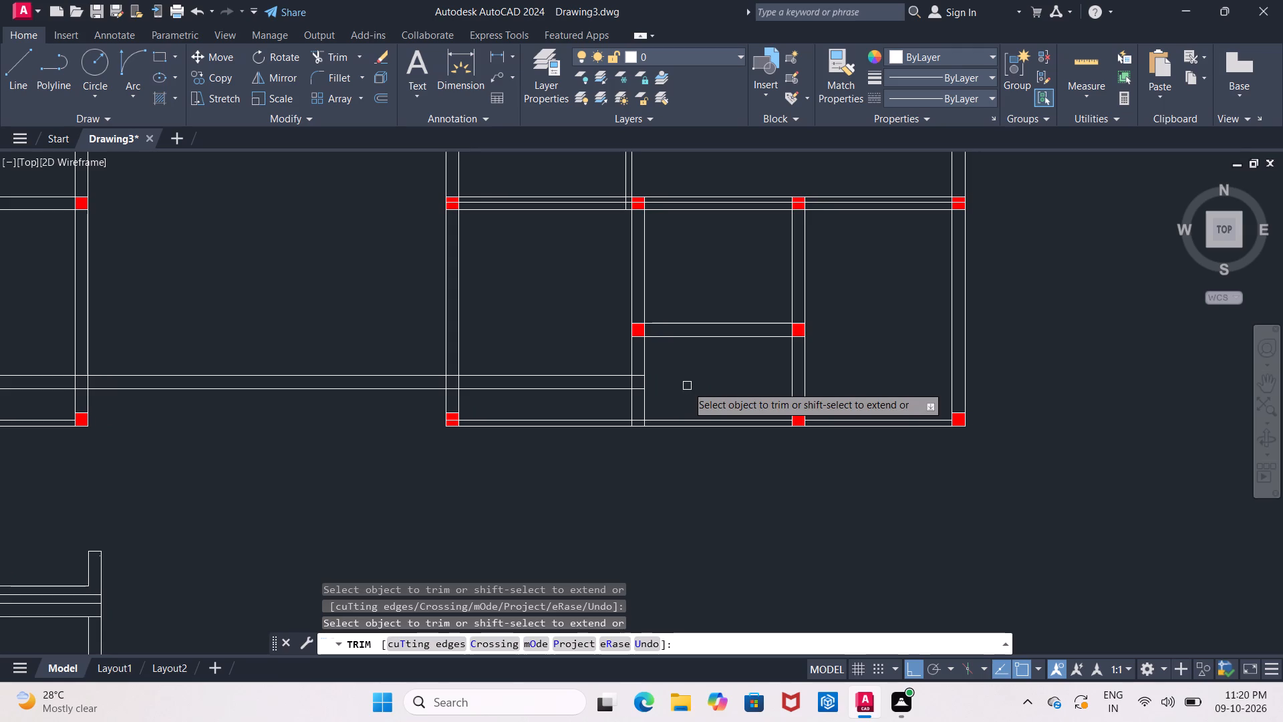
middle_drag(686, 385, 647, 398)
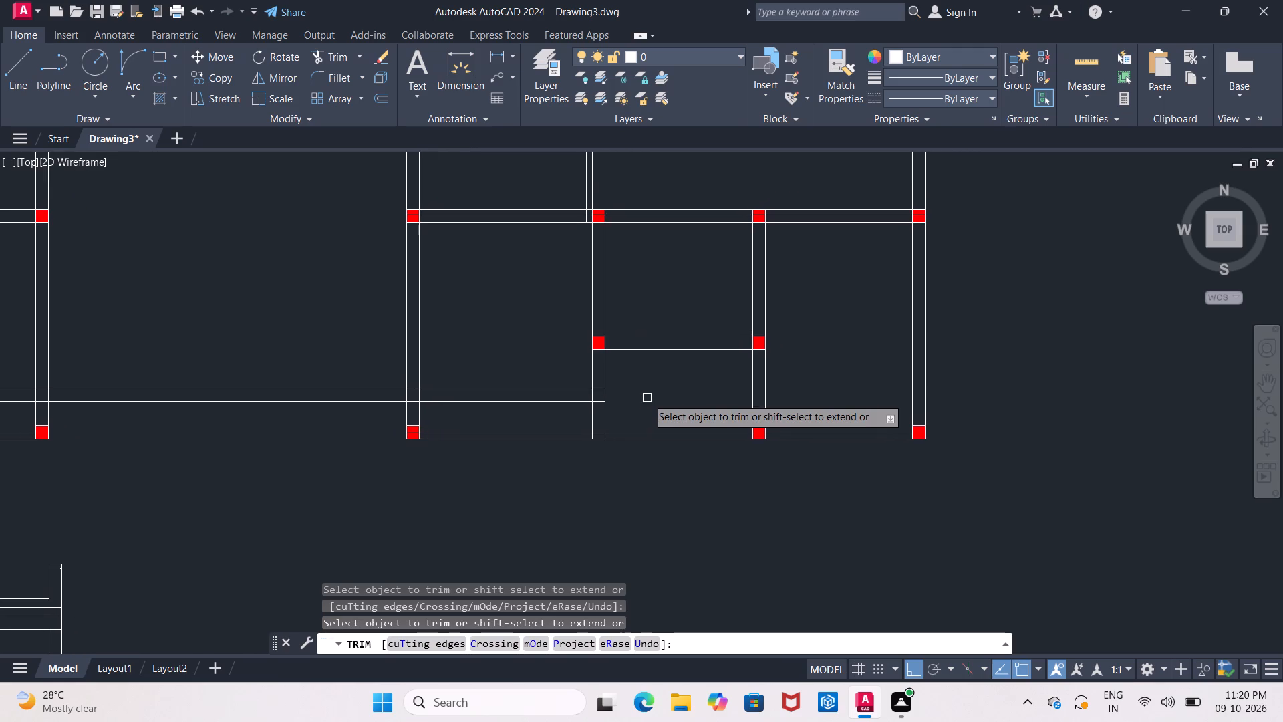
scroll(648, 396, down, 1)
middle_drag(658, 394, 693, 387)
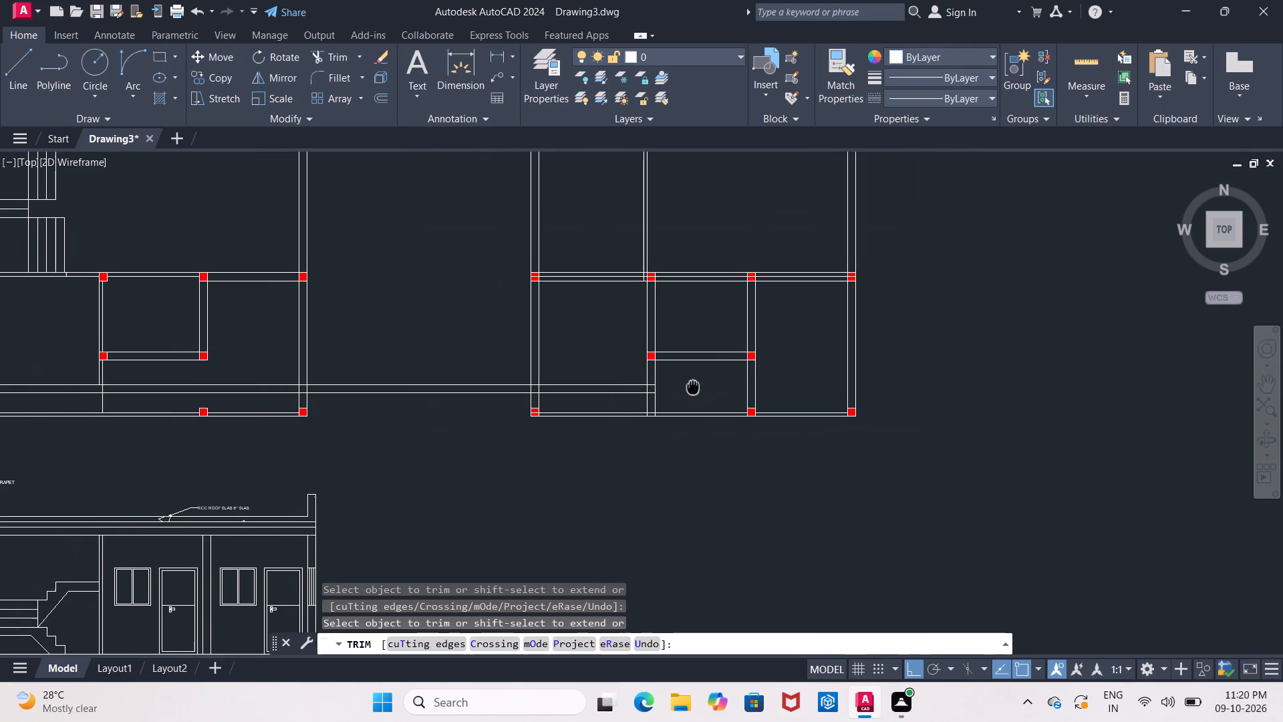
middle_drag(693, 387, 693, 396)
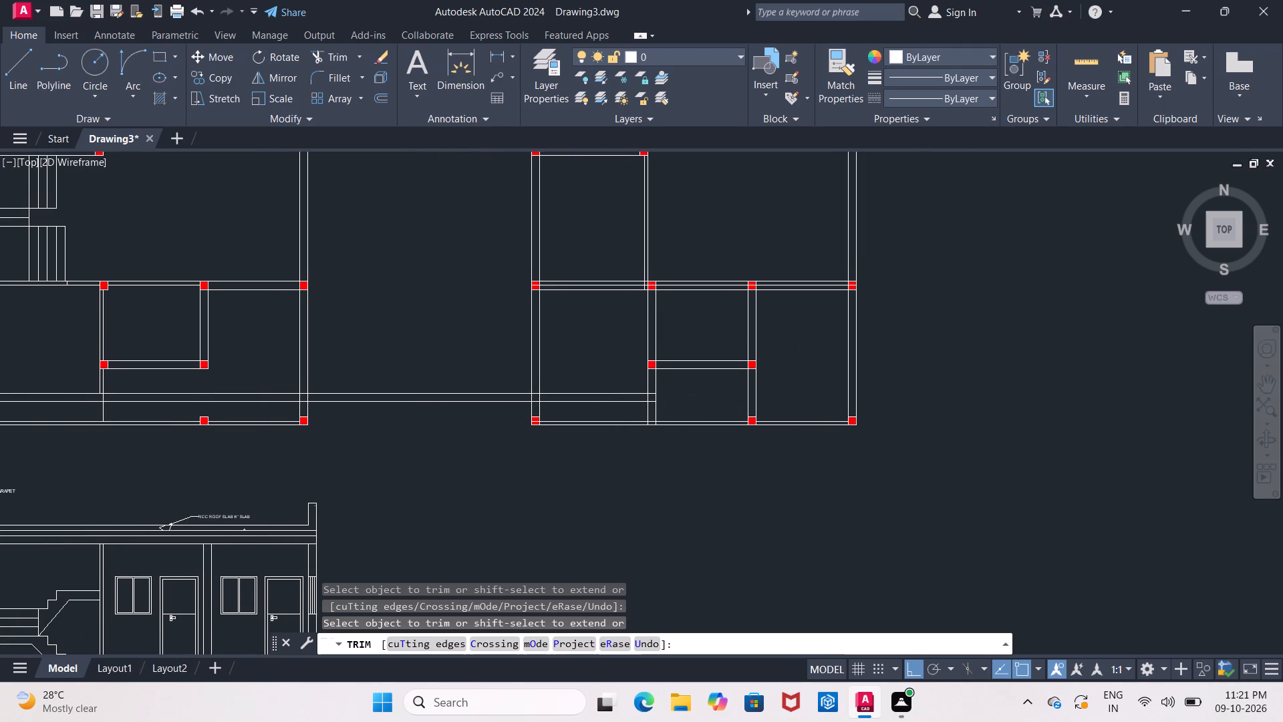
middle_drag(699, 384, 696, 412)
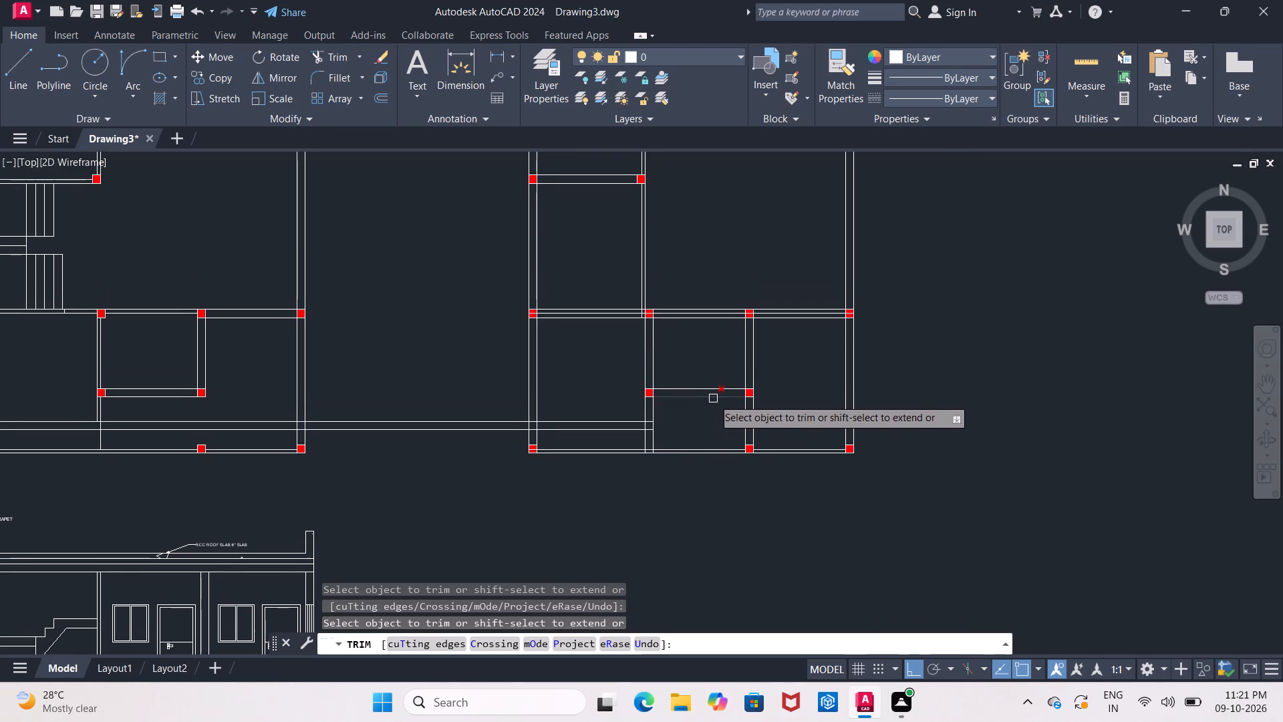
scroll(695, 318, up, 2)
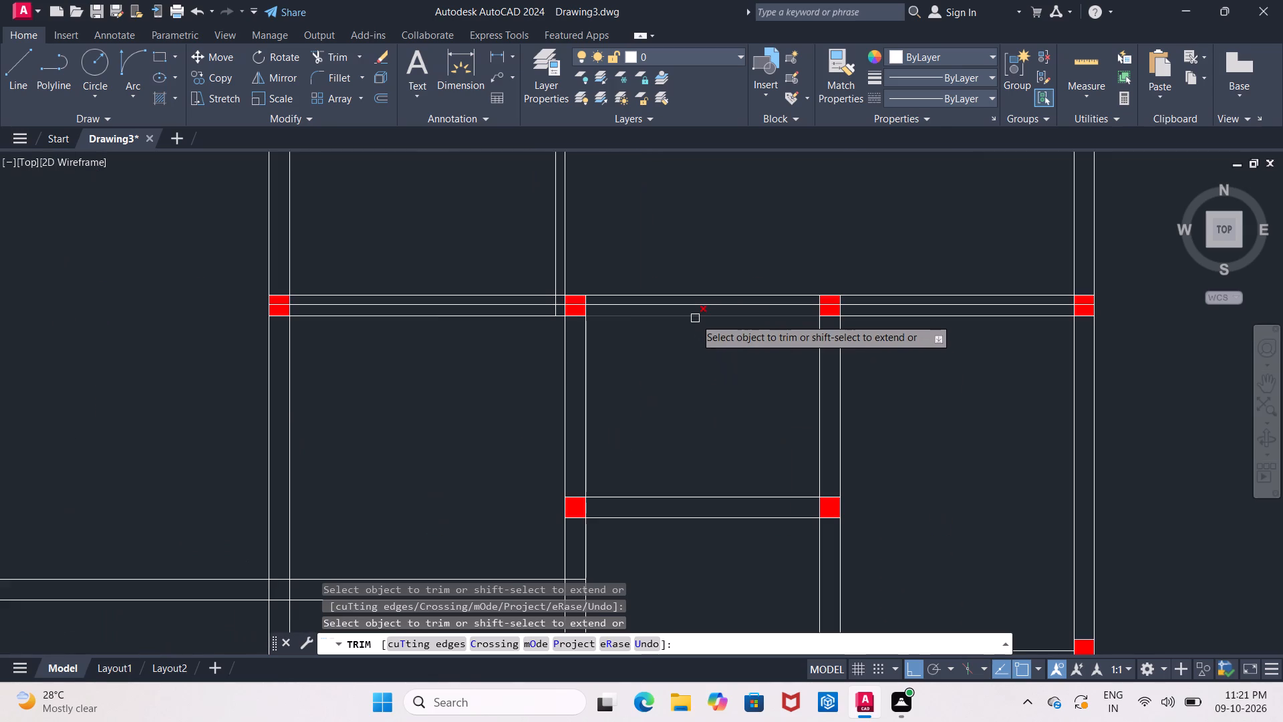
click(695, 318)
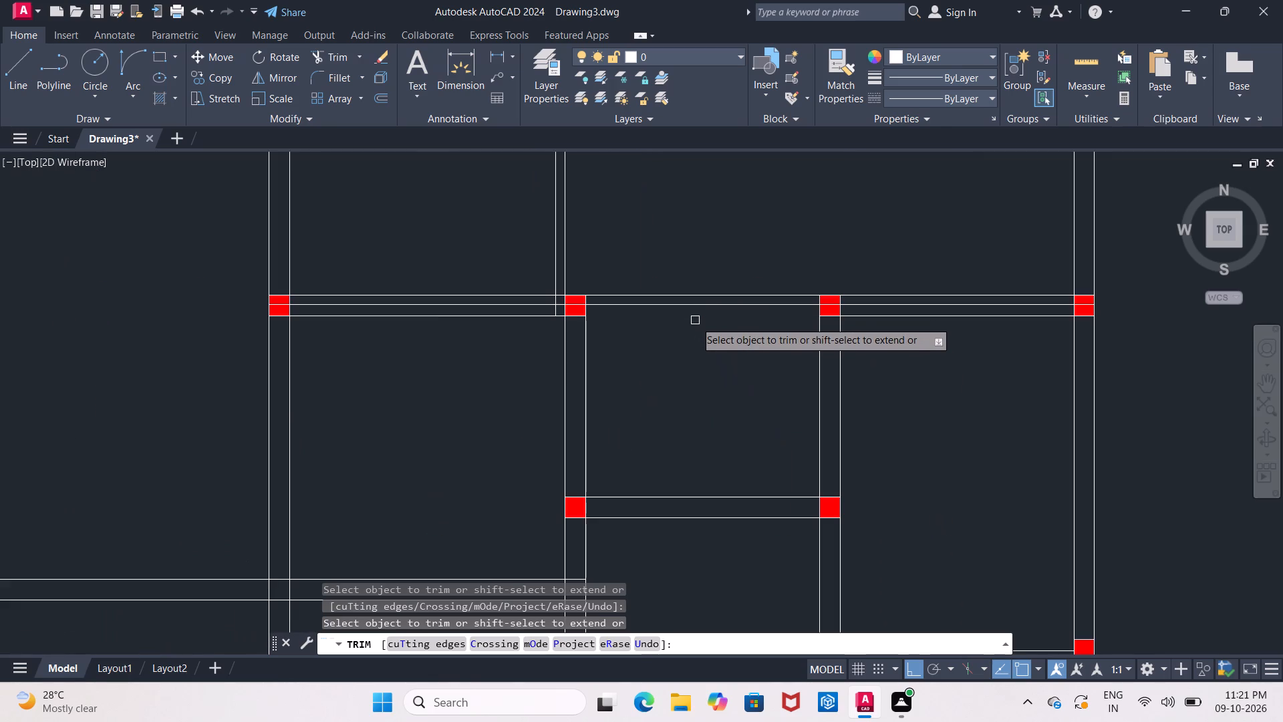
middle_drag(676, 334, 722, 344)
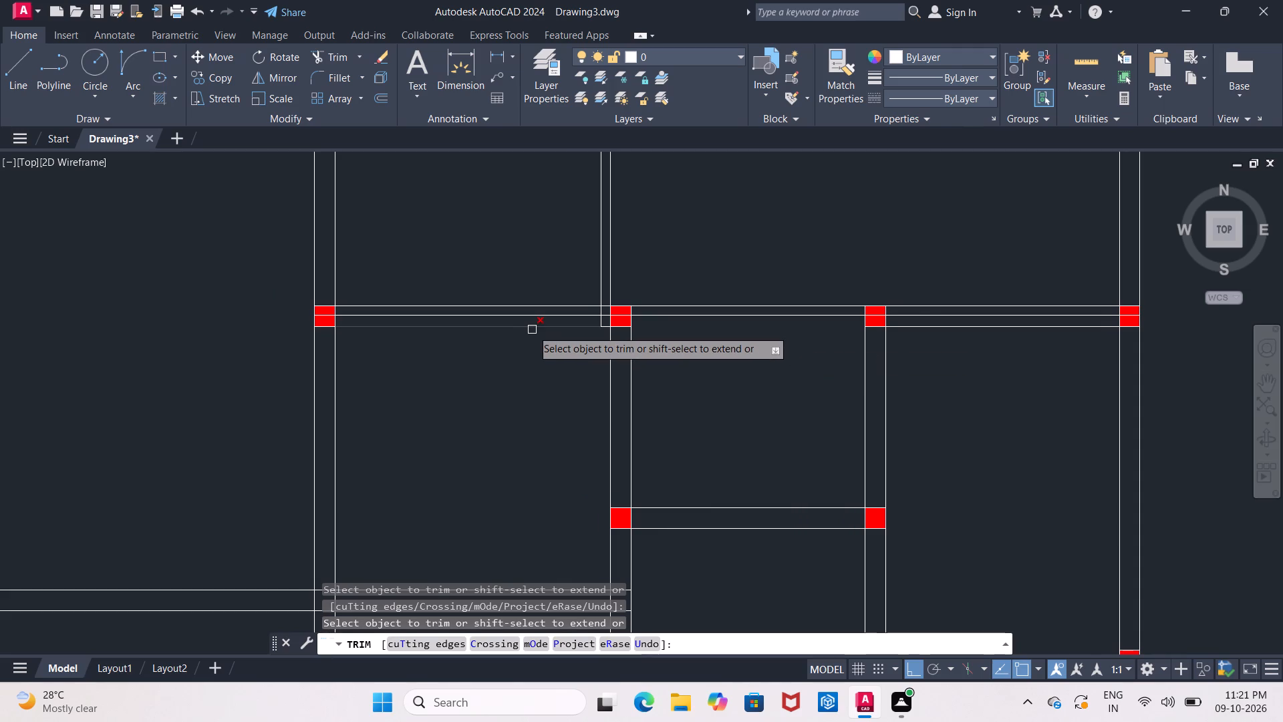
click(532, 330)
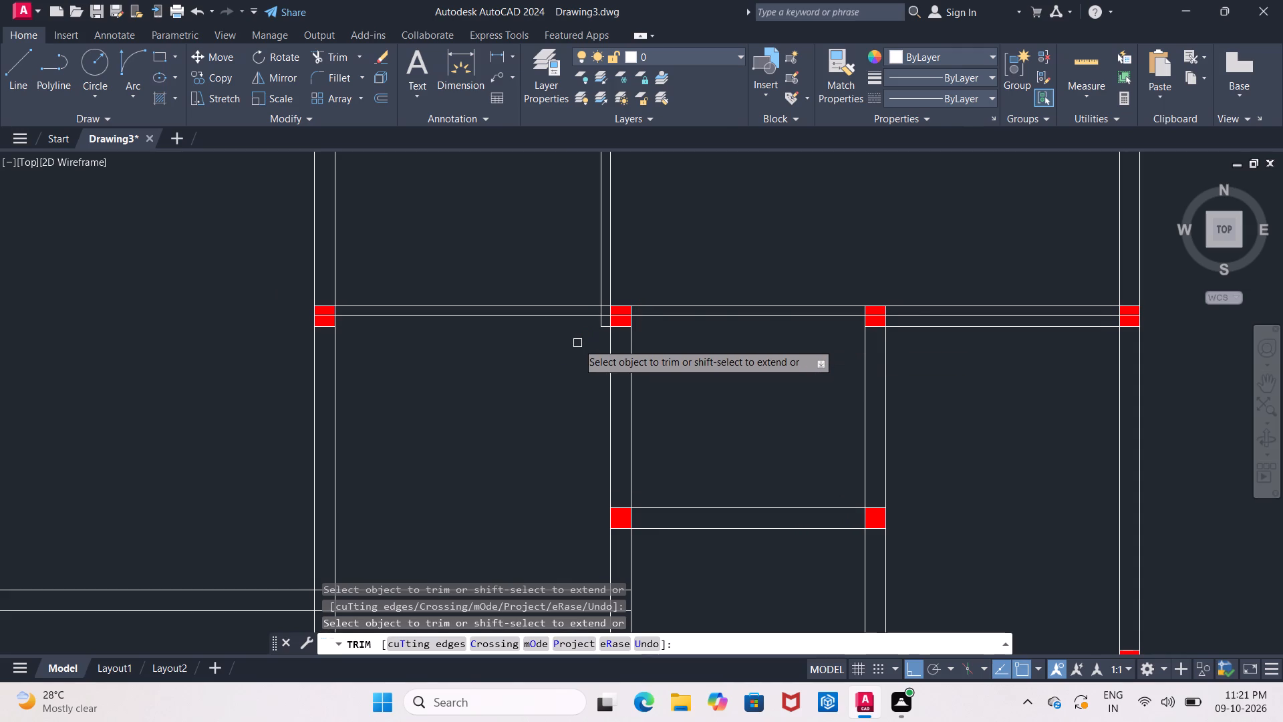
Trim the leftover vertical and horizontal stubs beside the second column of the four-column wall.
middle_drag(577, 343, 547, 407)
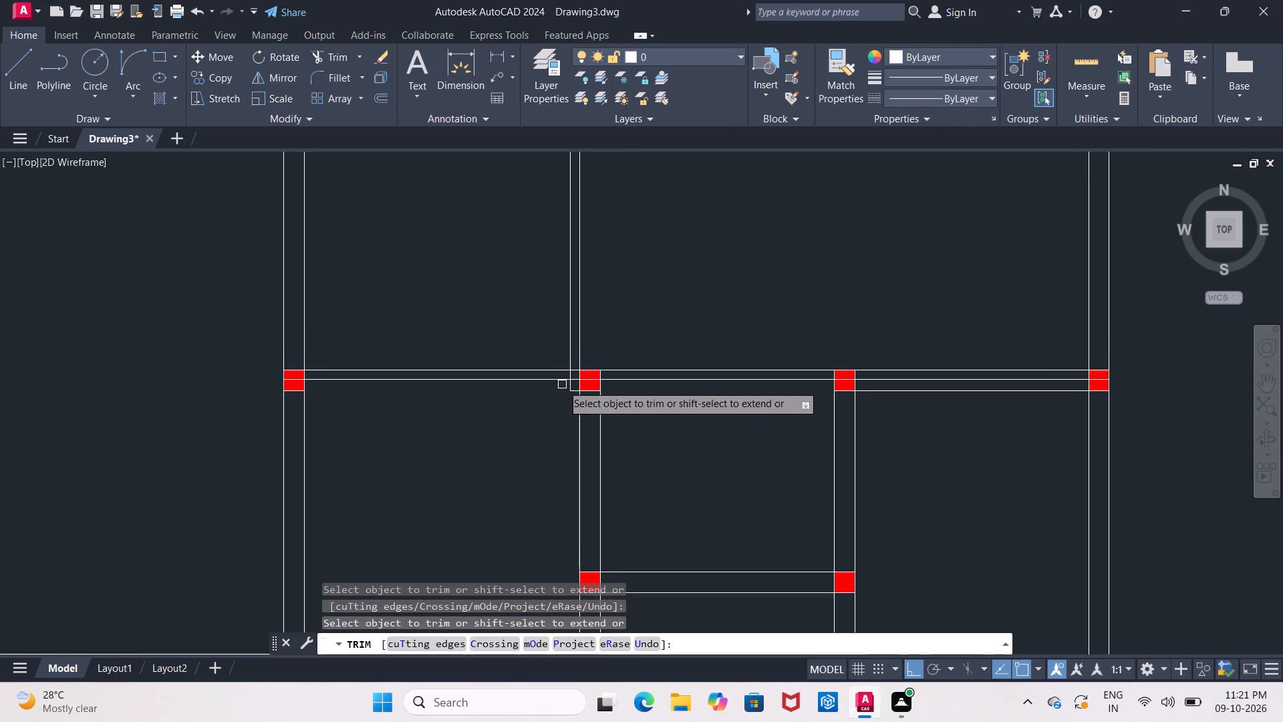
scroll(557, 395, up, 1)
middle_drag(557, 395, 544, 395)
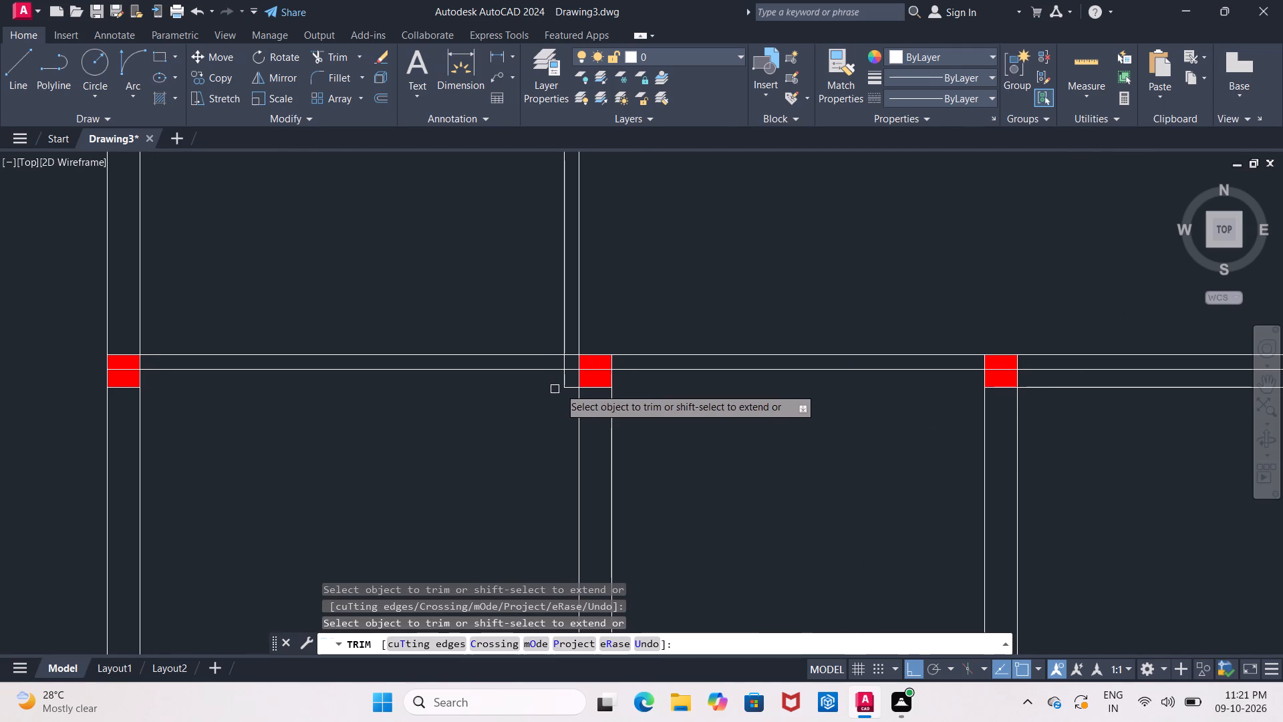
click(561, 378)
click(571, 388)
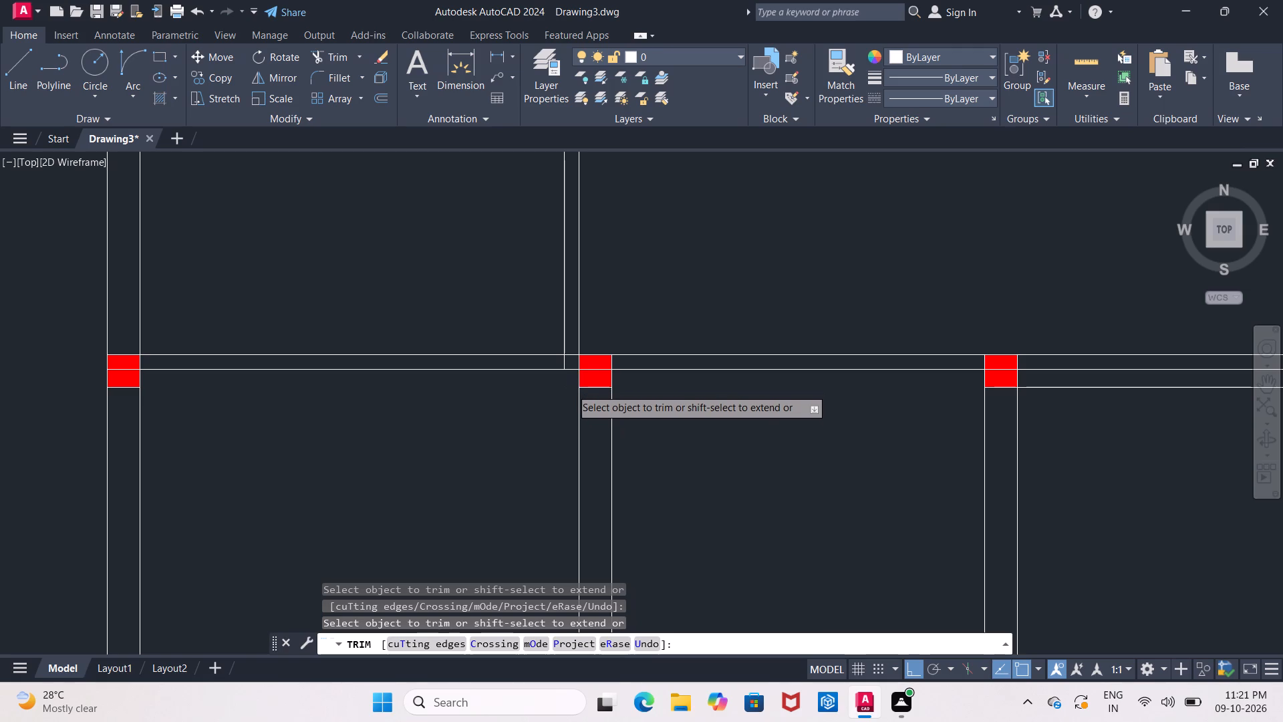
Trim the four-column wall's middle line where it crosses each of the four columns and throughout the rightmost bay.
middle_drag(536, 396, 535, 429)
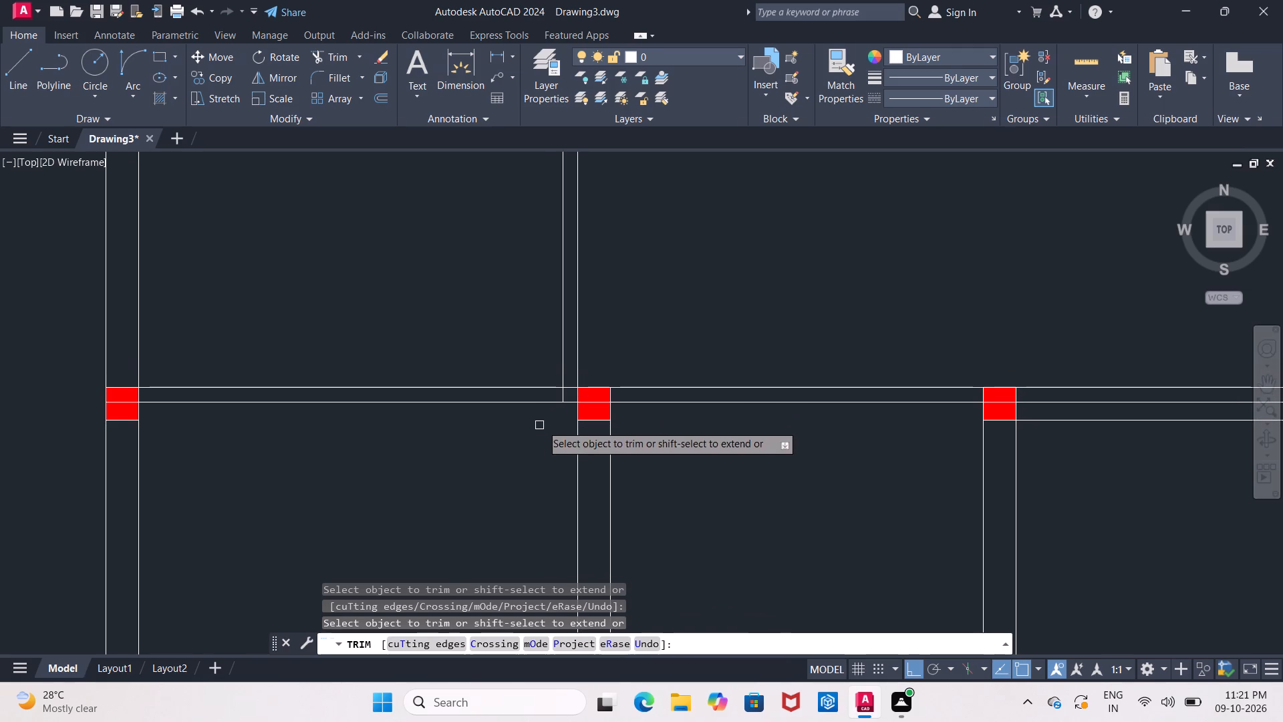
click(593, 402)
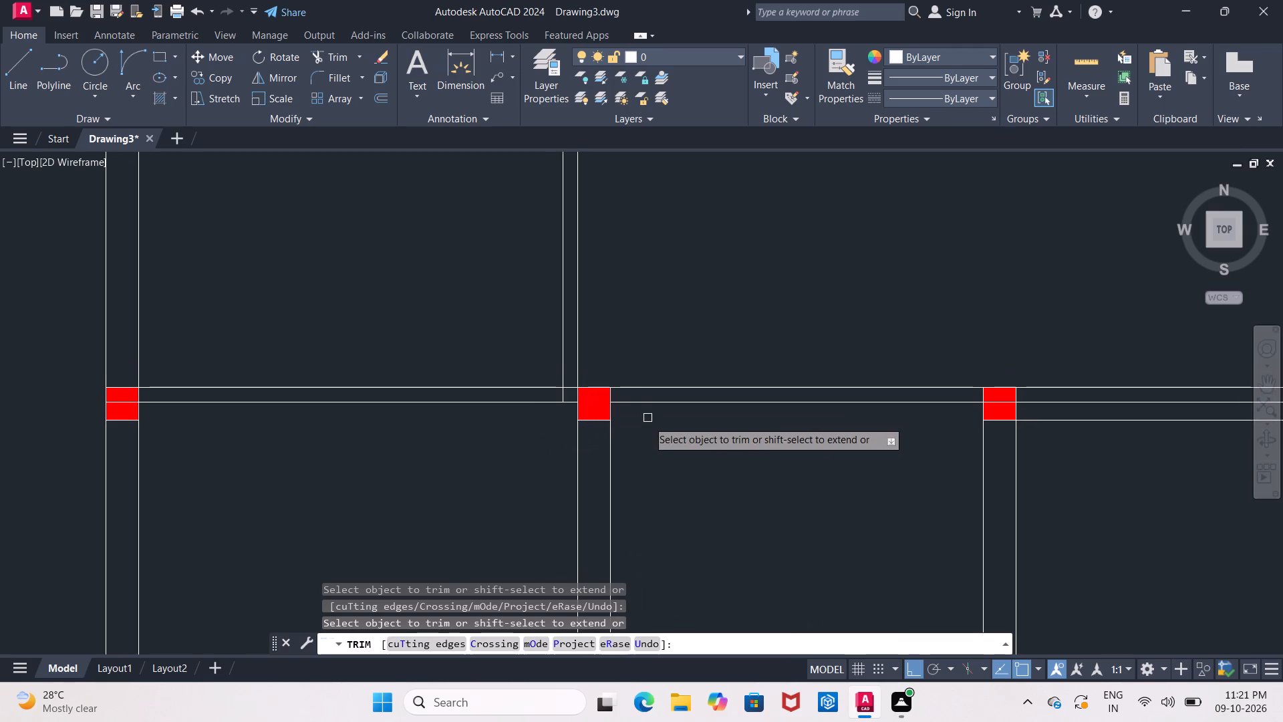
middle_drag(715, 438, 564, 448)
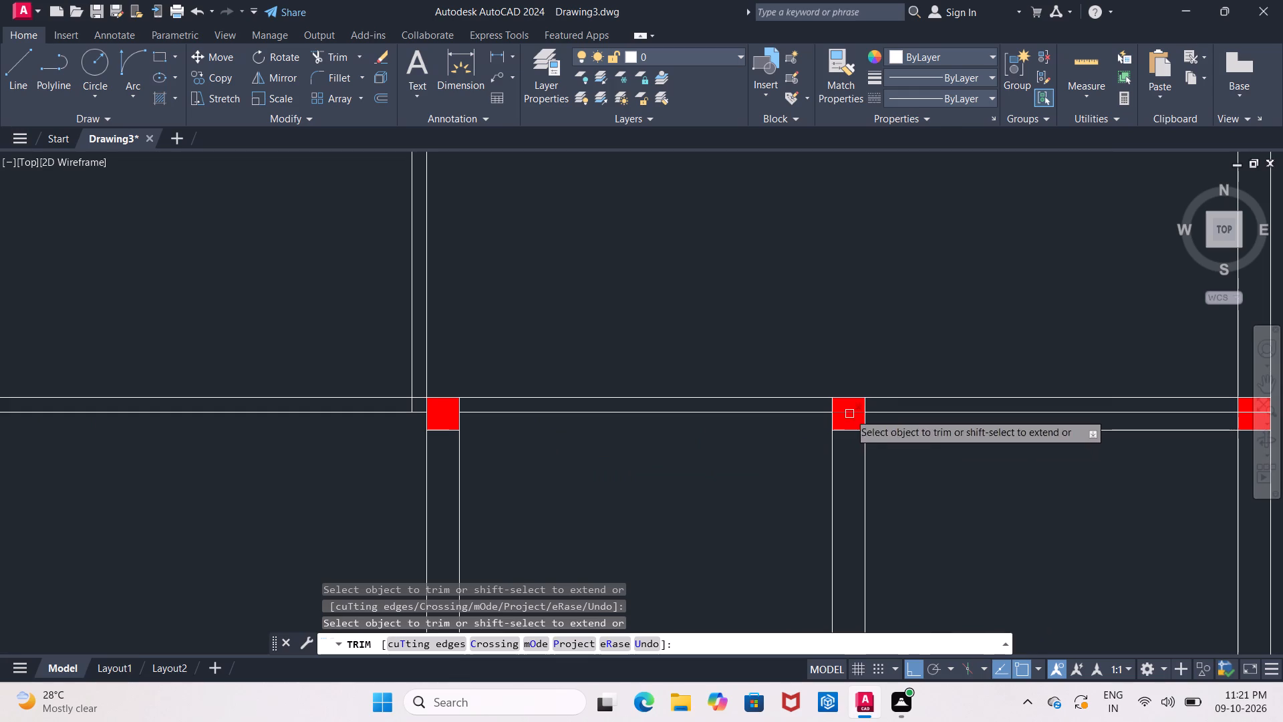
click(849, 412)
middle_drag(849, 412, 734, 398)
click(800, 396)
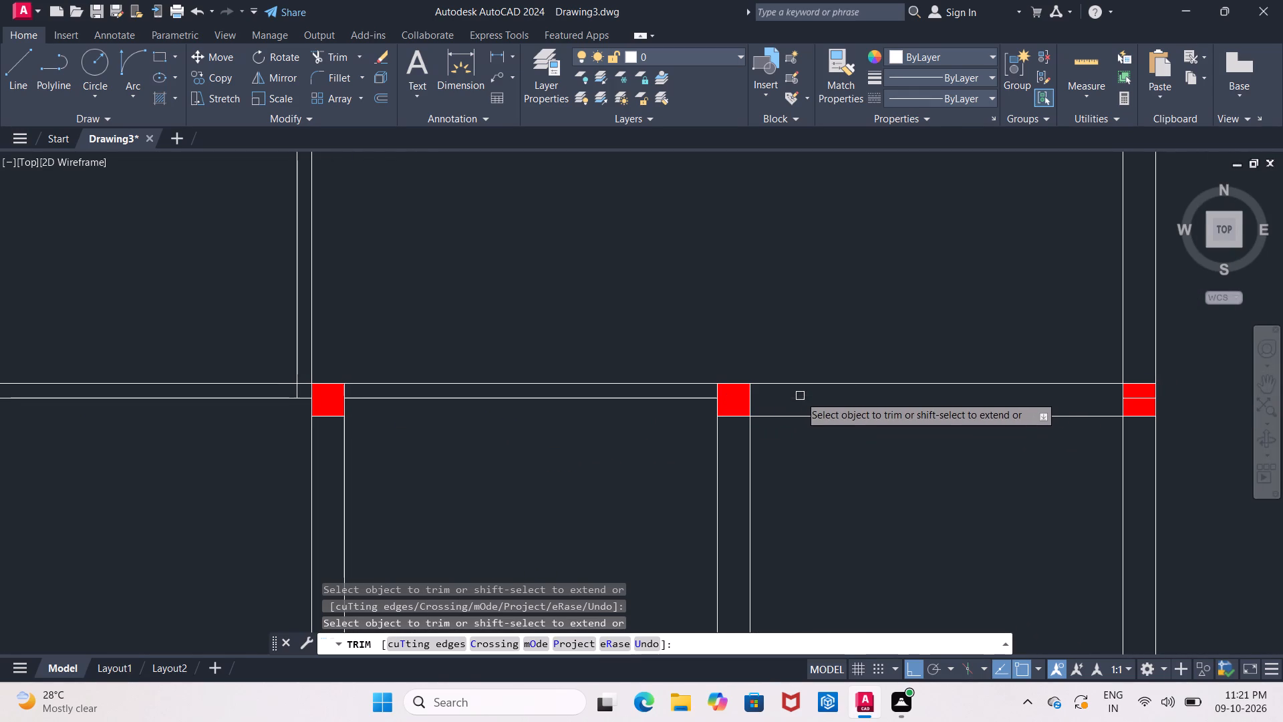
middle_drag(851, 402, 659, 402)
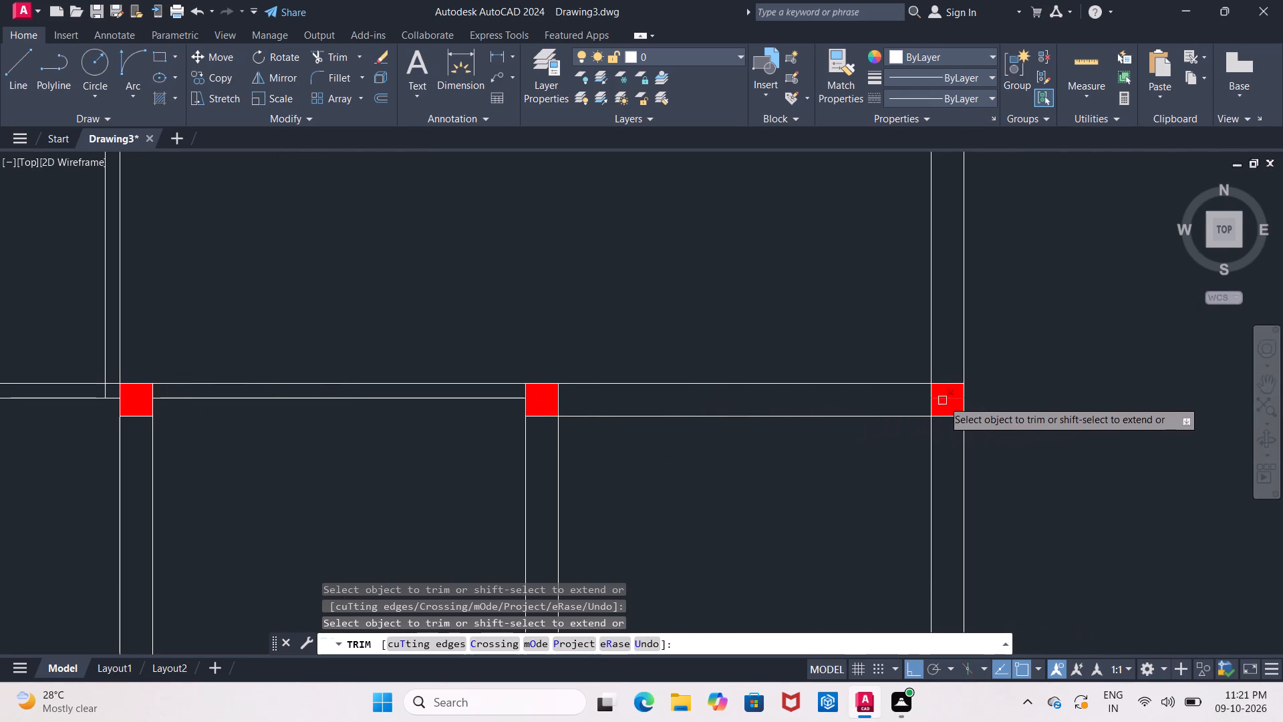
click(943, 400)
scroll(923, 412, down, 2)
middle_drag(693, 470, 793, 453)
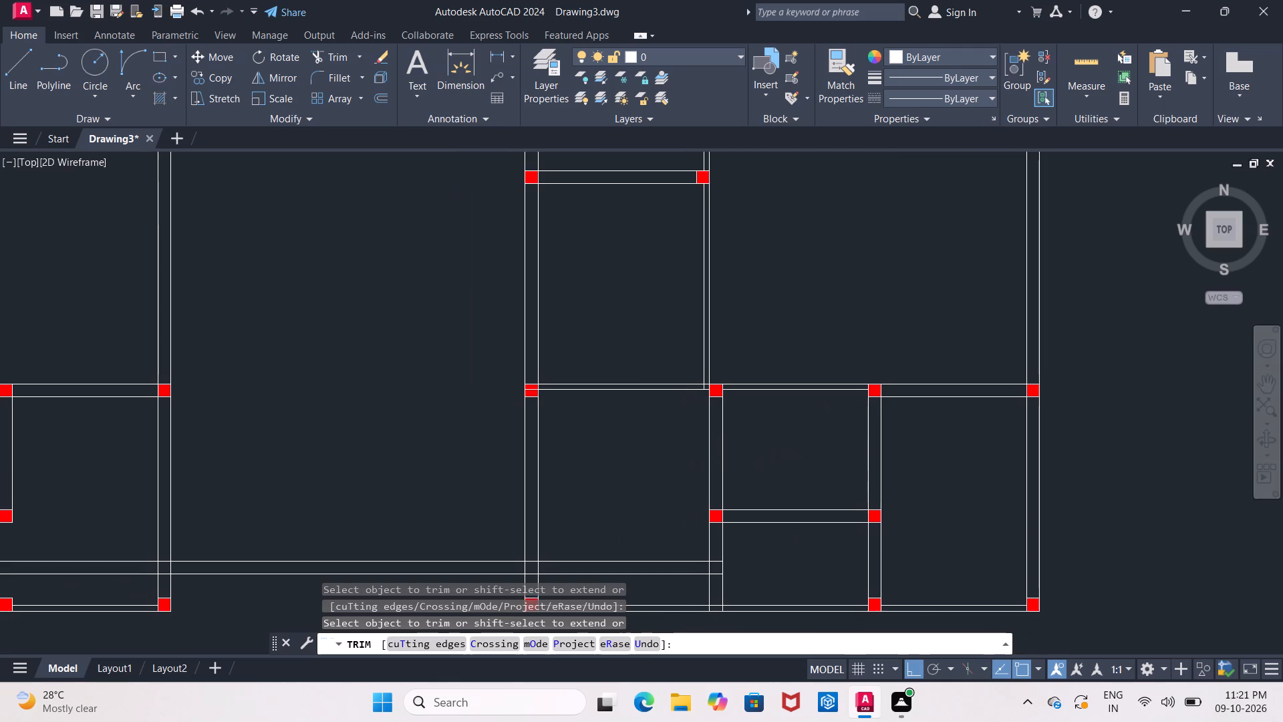
scroll(586, 403, up, 2)
middle_drag(607, 422, 704, 442)
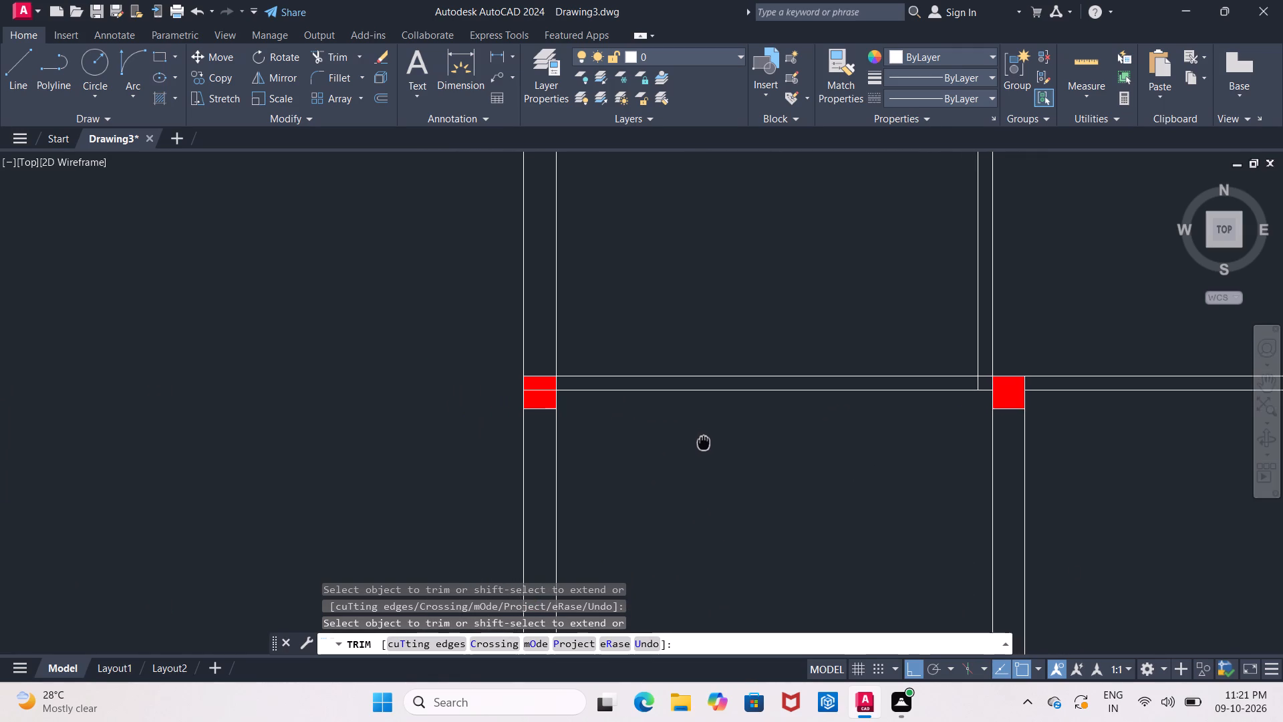
middle_drag(704, 442, 704, 441)
click(541, 388)
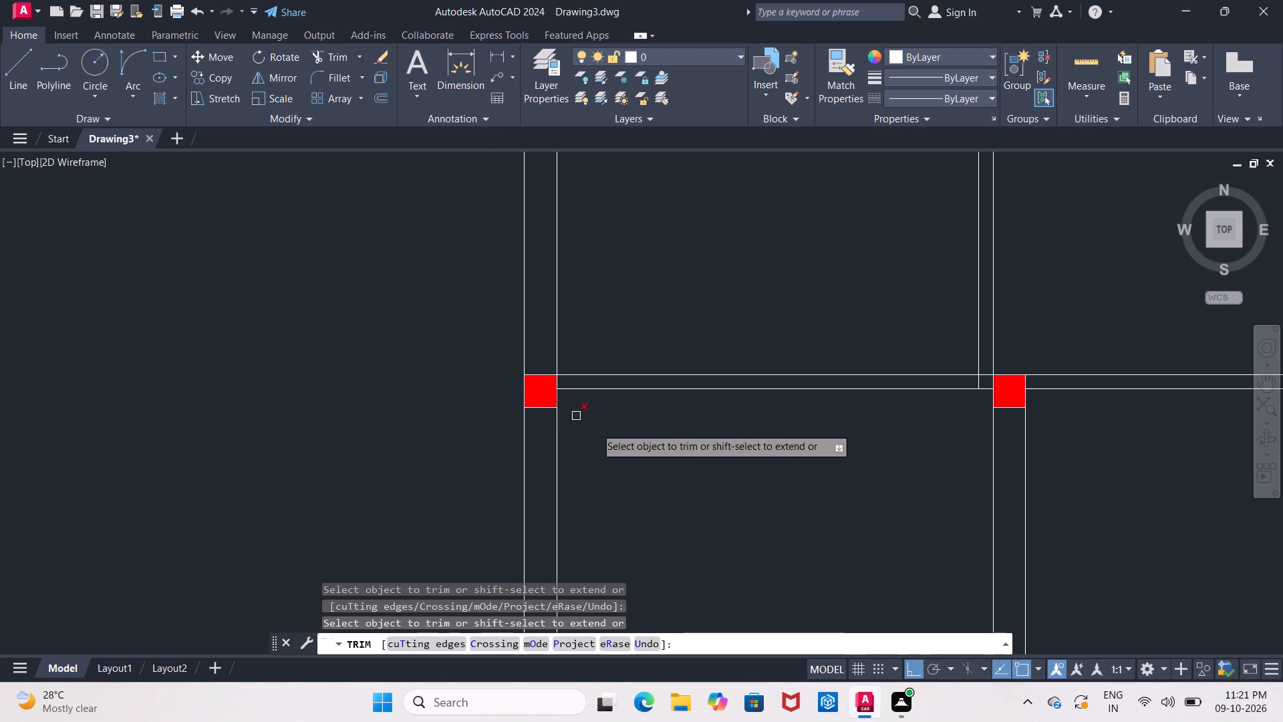
scroll(597, 429, down, 3)
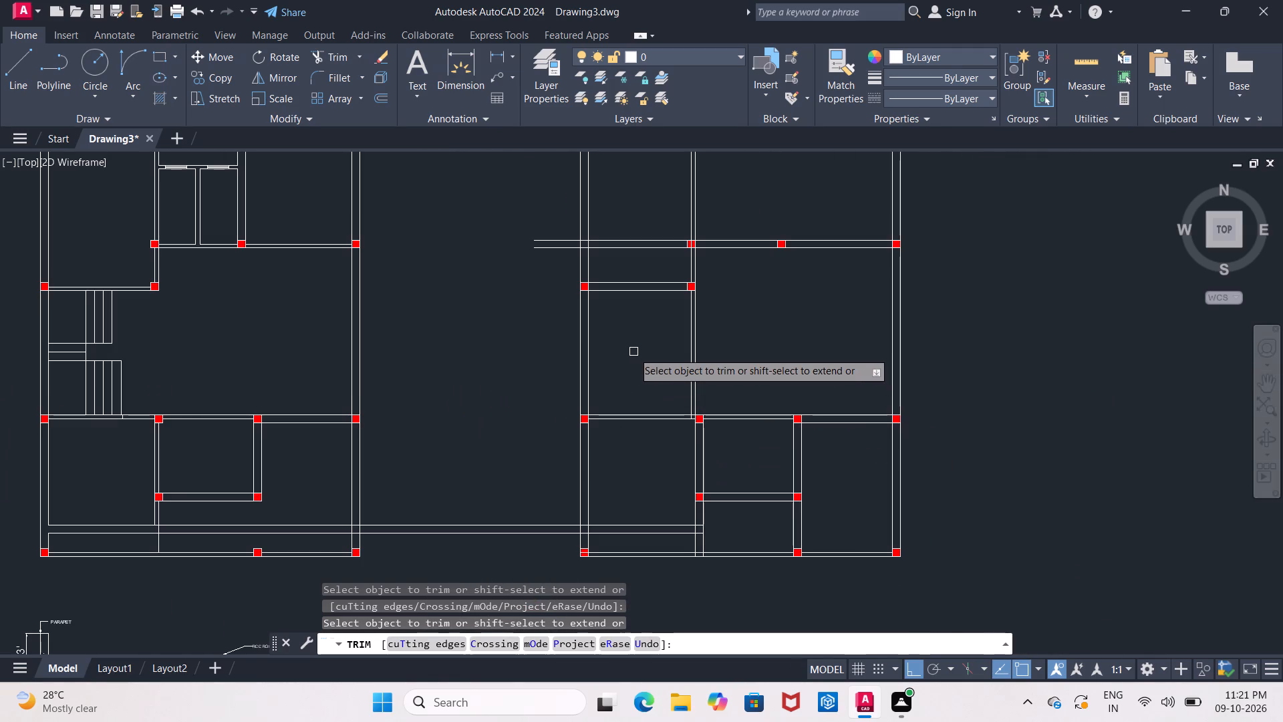
Trim both ends of the column layout's upper cross wall that project beyond the left outer wall.
middle_drag(629, 339, 627, 409)
scroll(623, 380, up, 2)
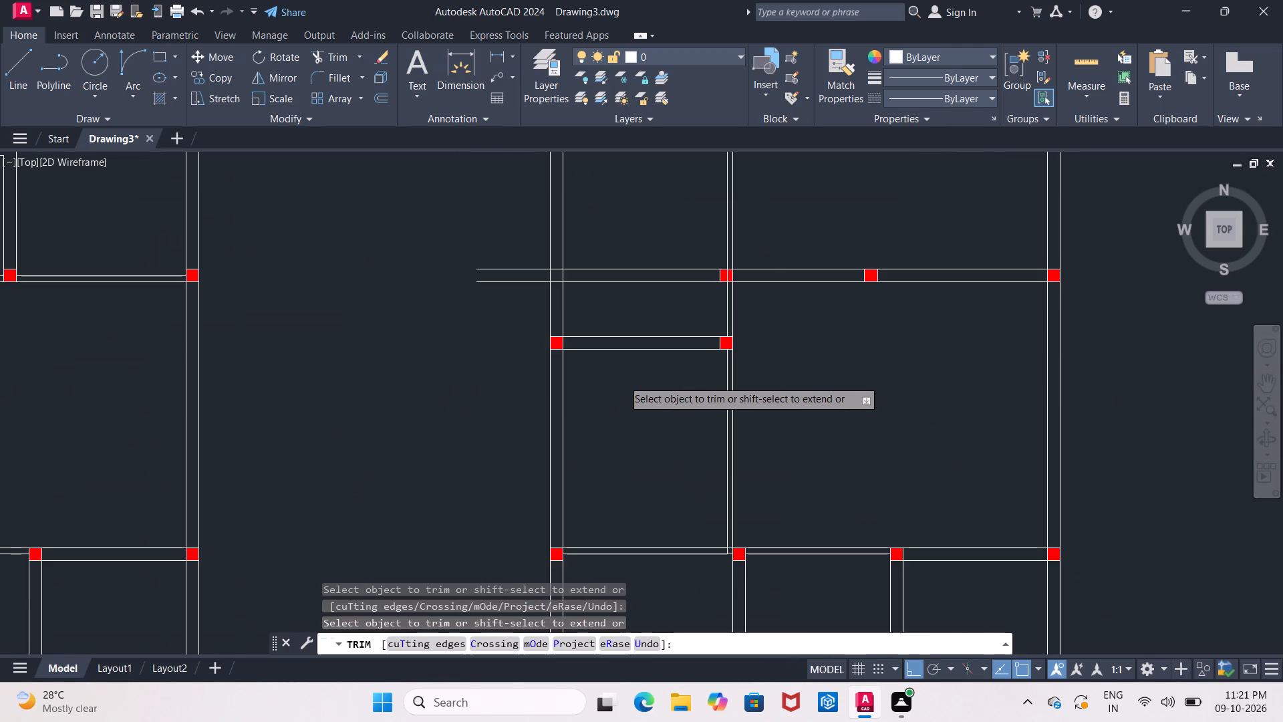
middle_drag(623, 380, 561, 456)
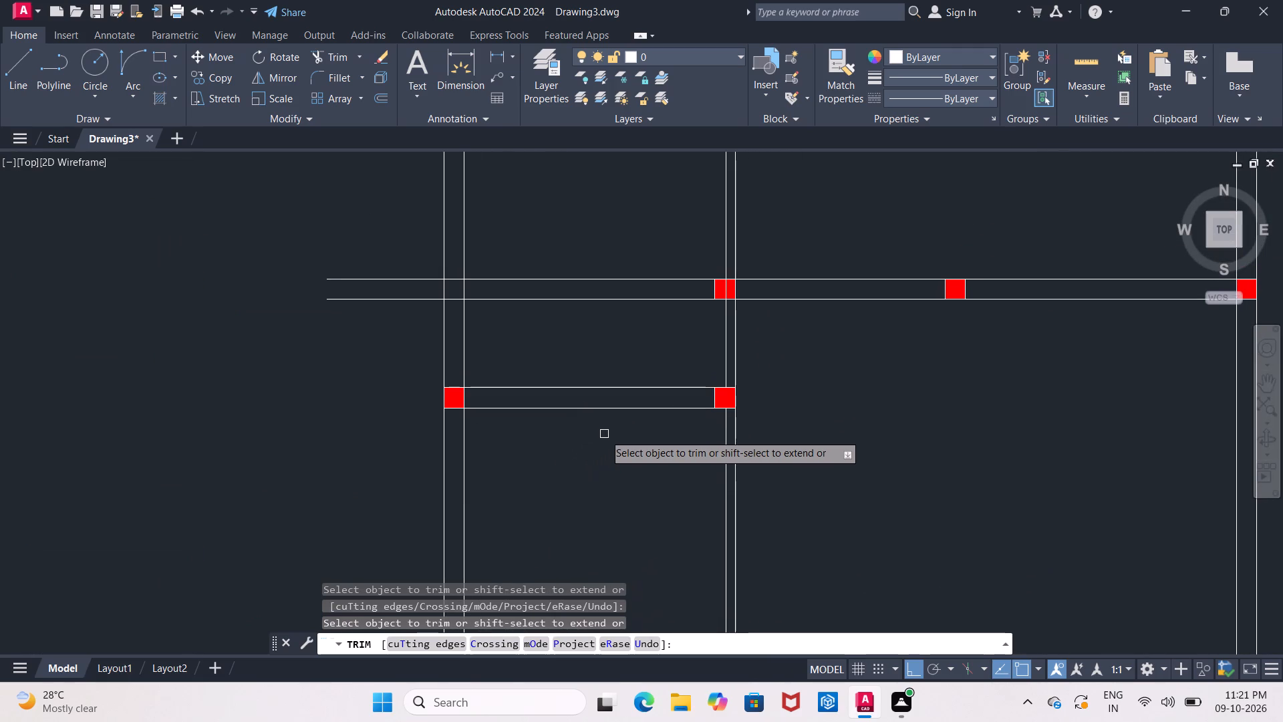
middle_drag(604, 434, 608, 489)
drag(393, 295, 398, 309)
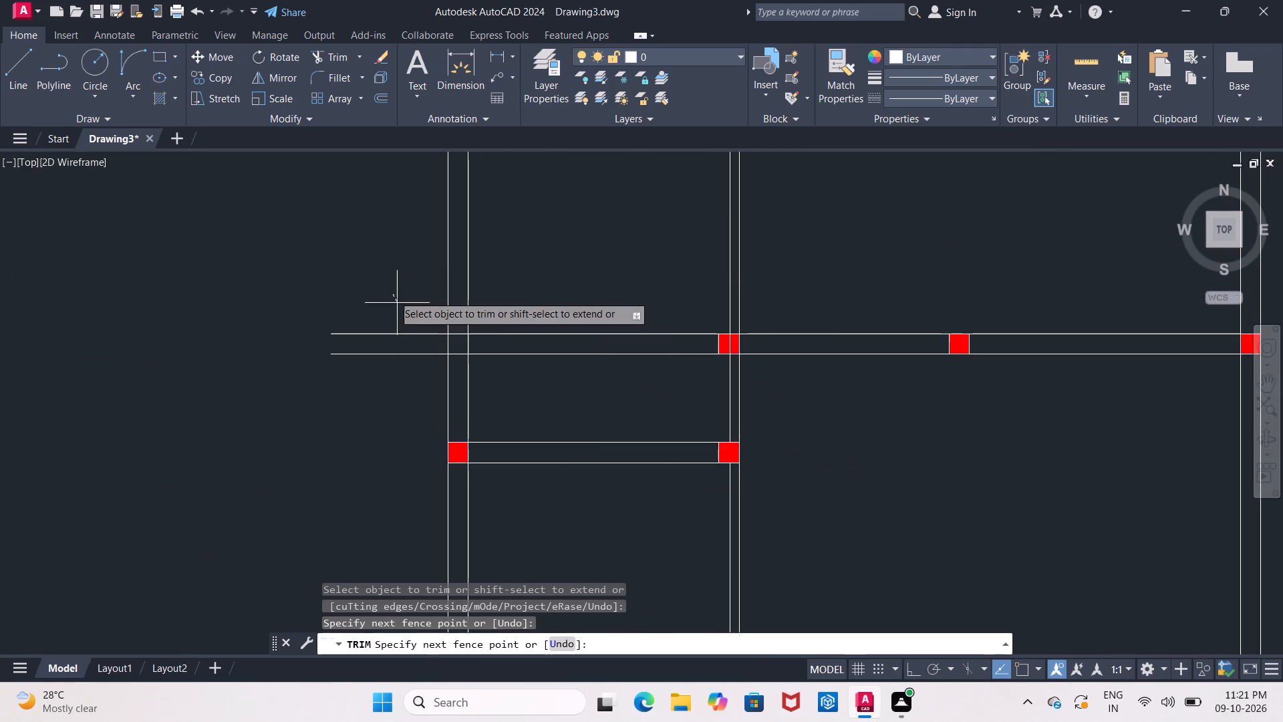
drag(398, 309, 393, 398)
middle_drag(392, 395, 301, 447)
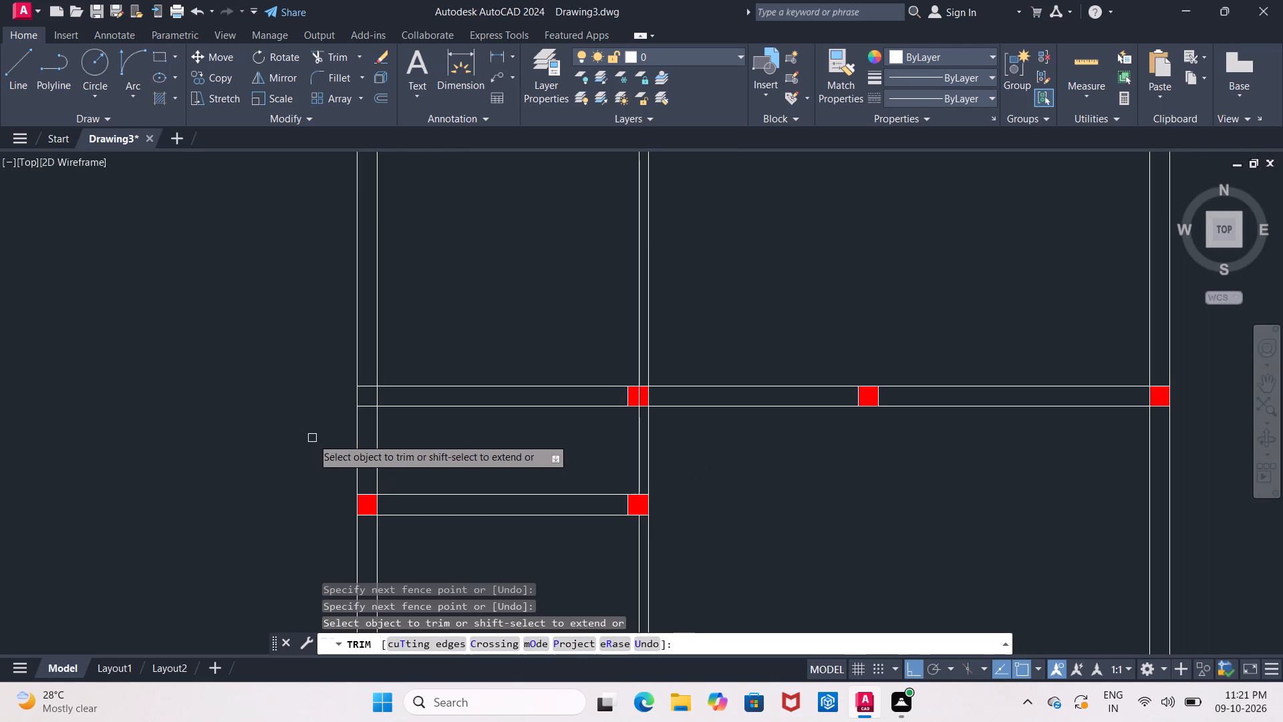
Trim away the stray line above the top wall and the top wall's lower line between its second and third columns.
scroll(411, 439, down, 1)
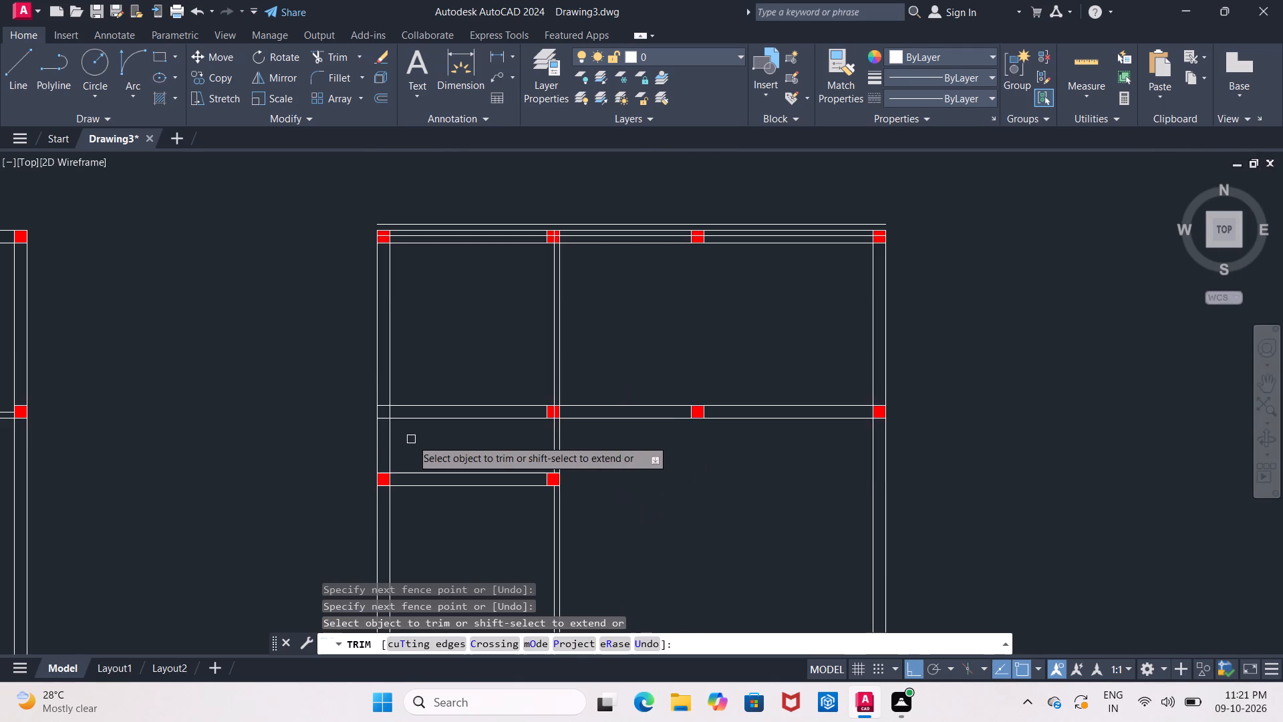
scroll(414, 443, down, 1)
scroll(414, 443, up, 1)
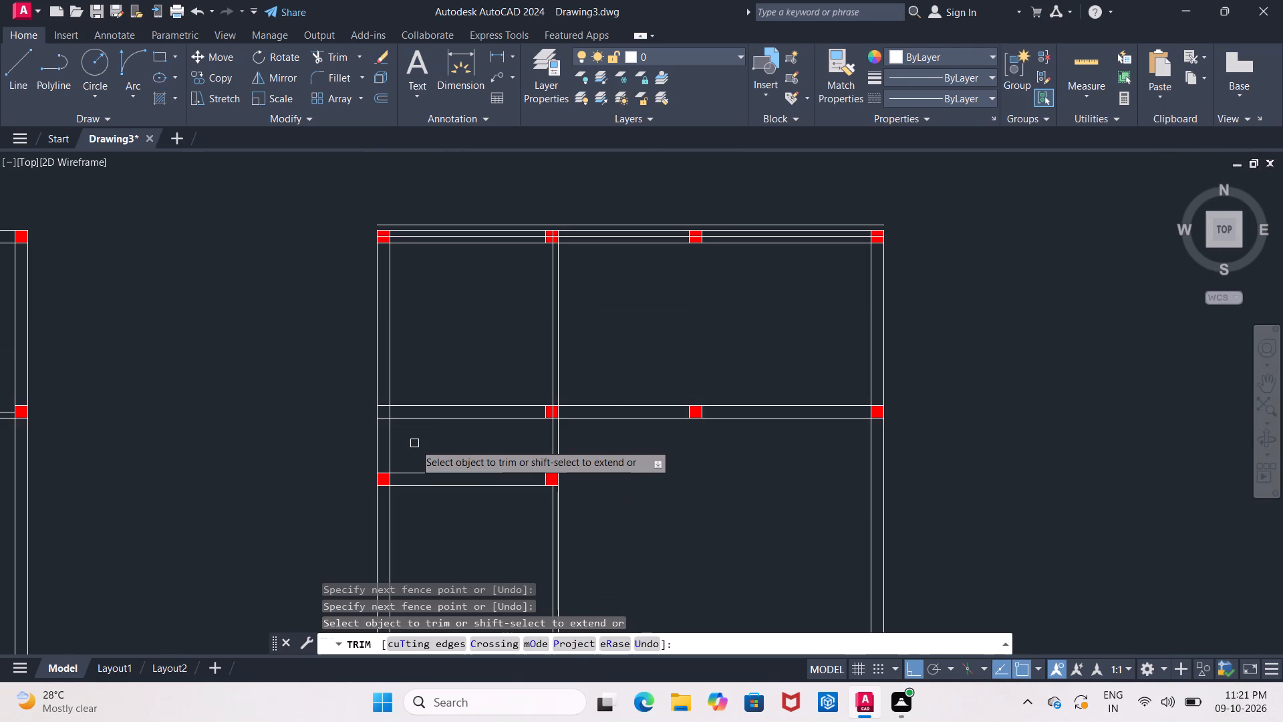
middle_drag(414, 443, 400, 463)
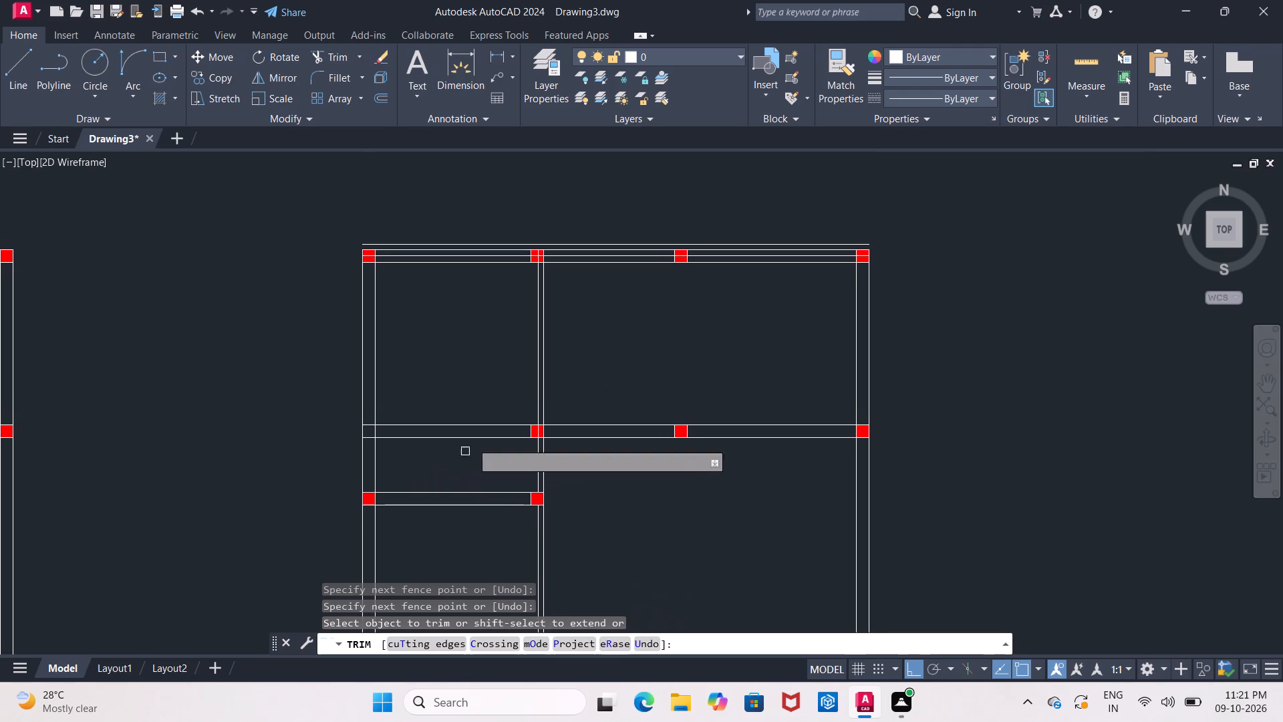
scroll(592, 239, up, 2)
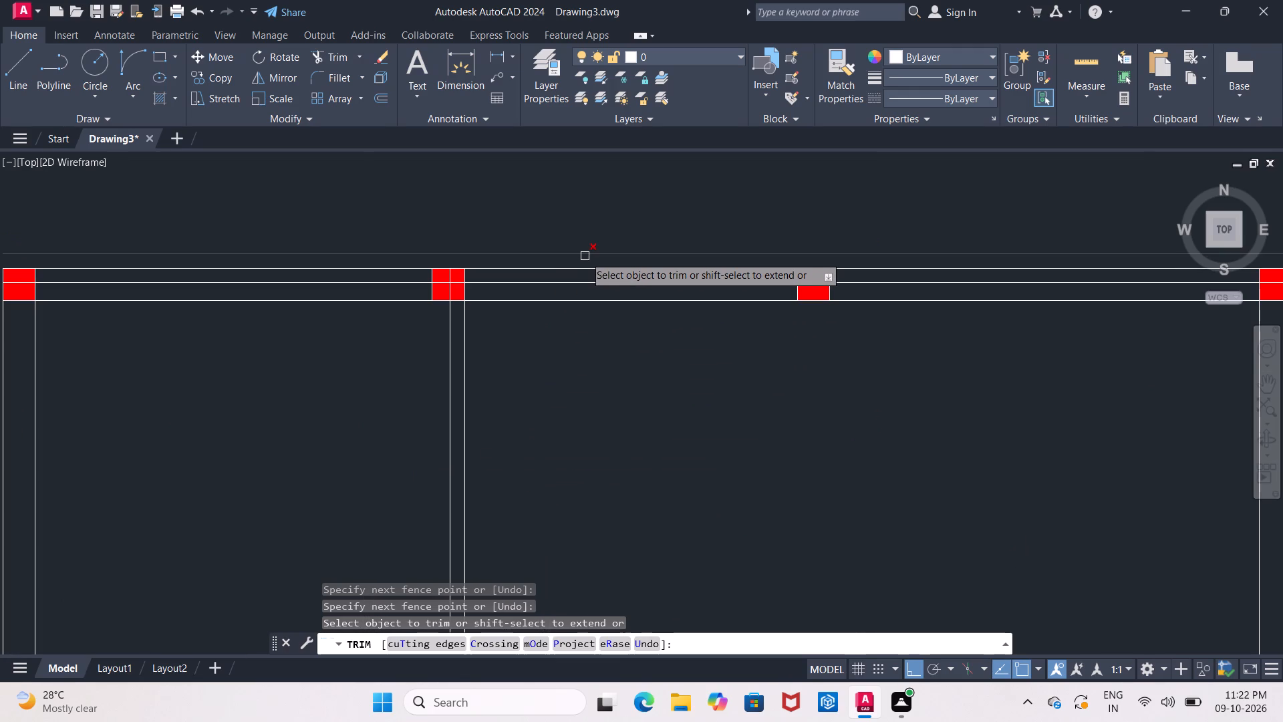
click(585, 256)
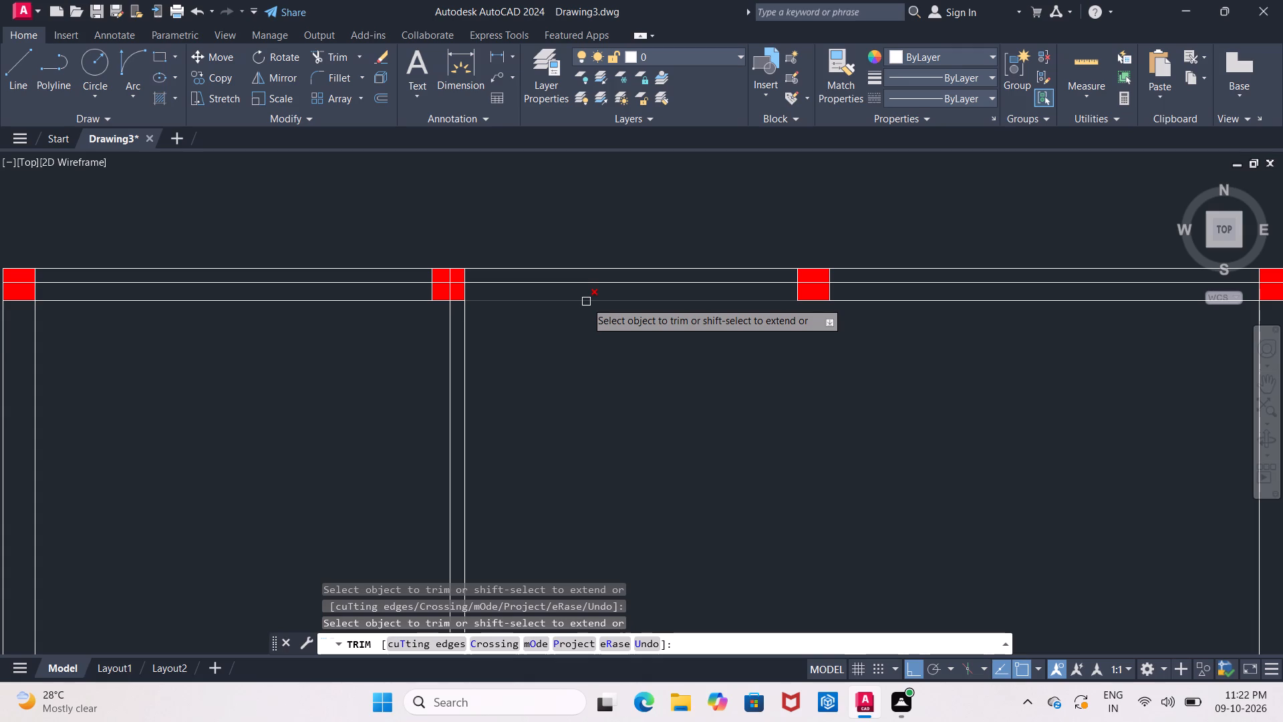
click(586, 302)
scroll(595, 302, down, 2)
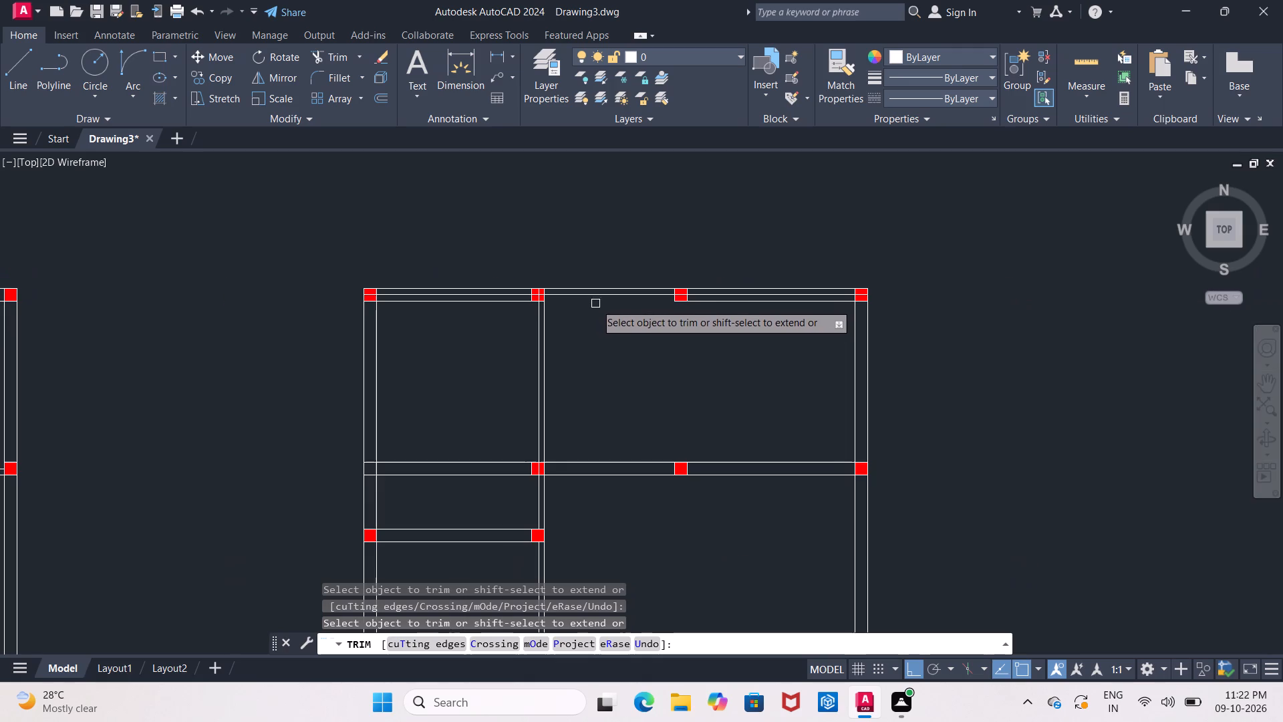
middle_drag(600, 326, 591, 330)
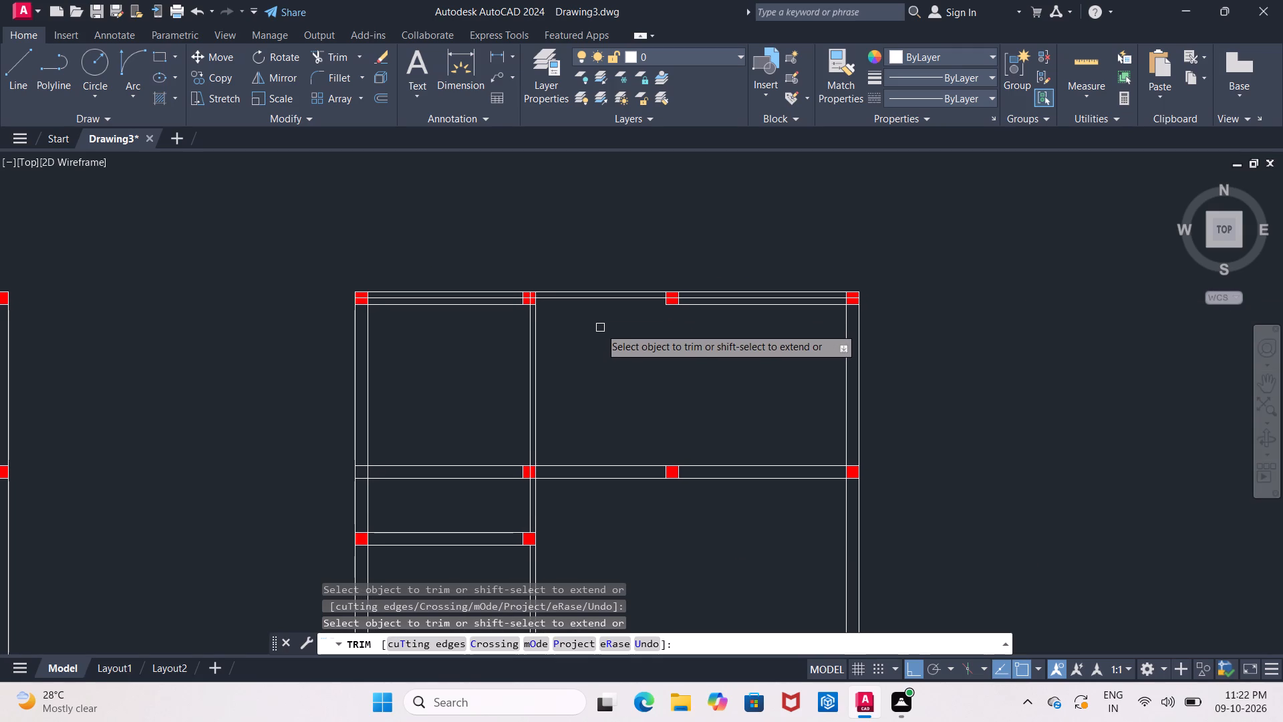
key(Escape)
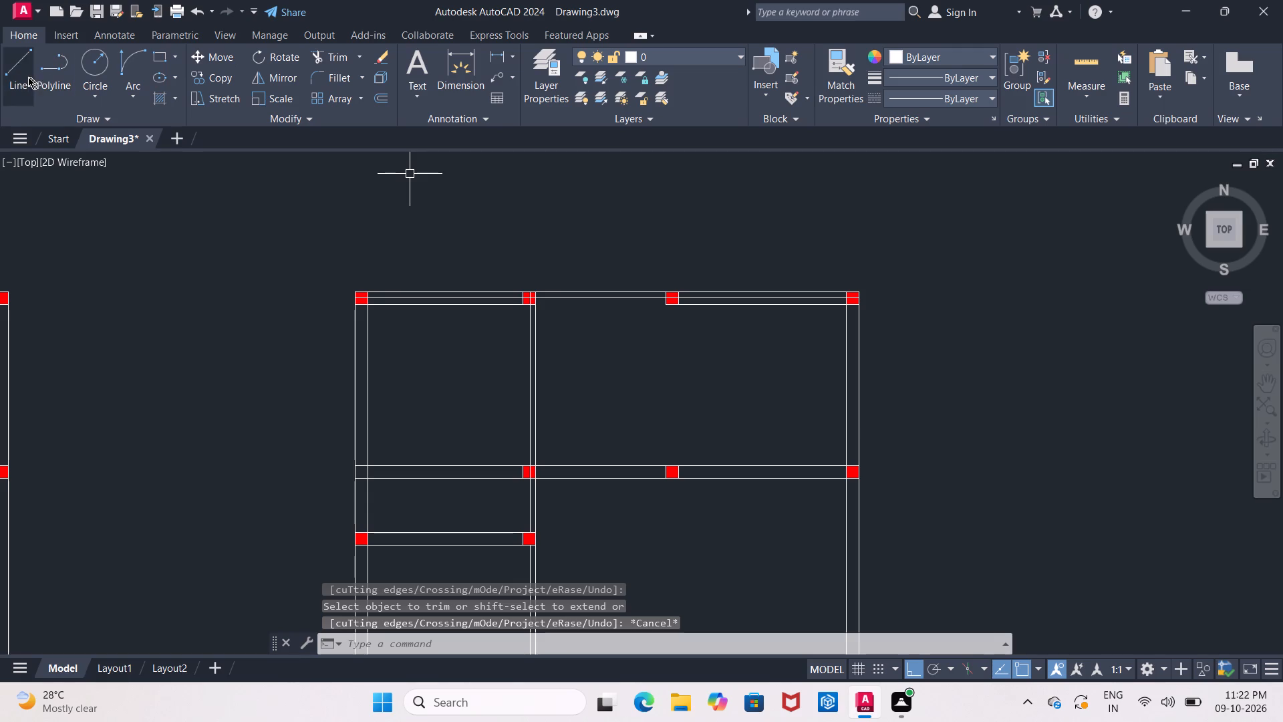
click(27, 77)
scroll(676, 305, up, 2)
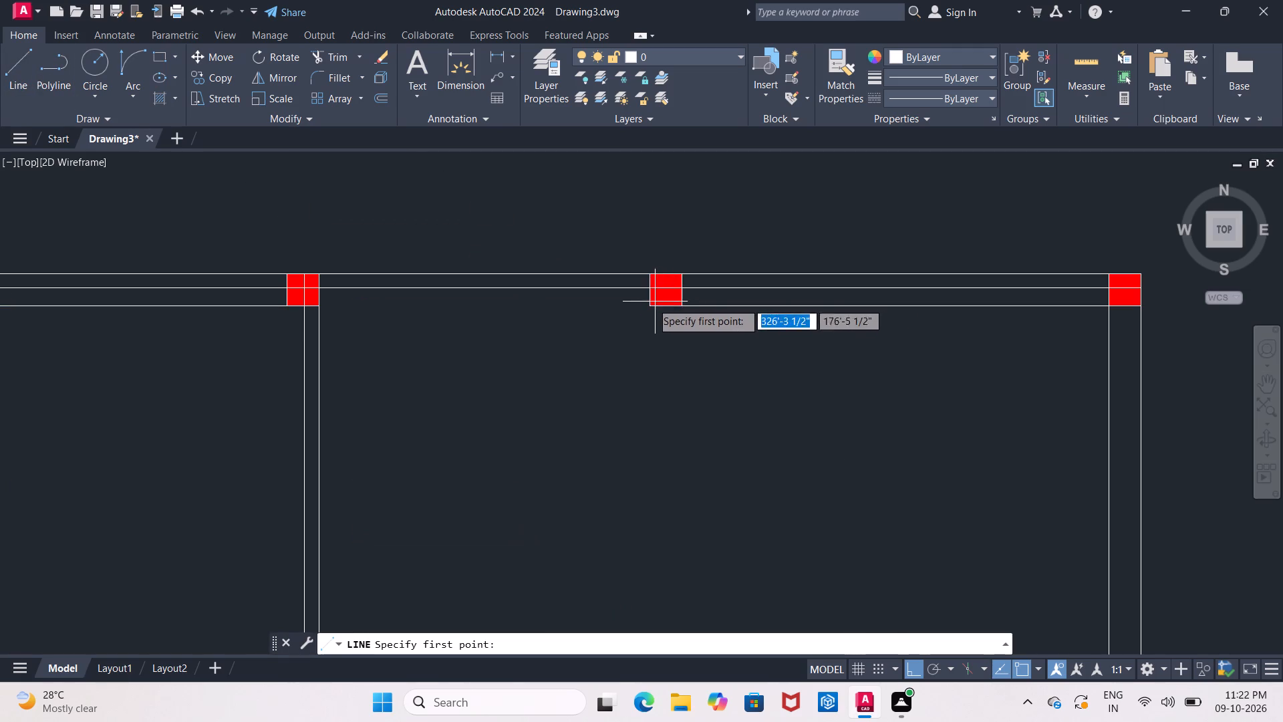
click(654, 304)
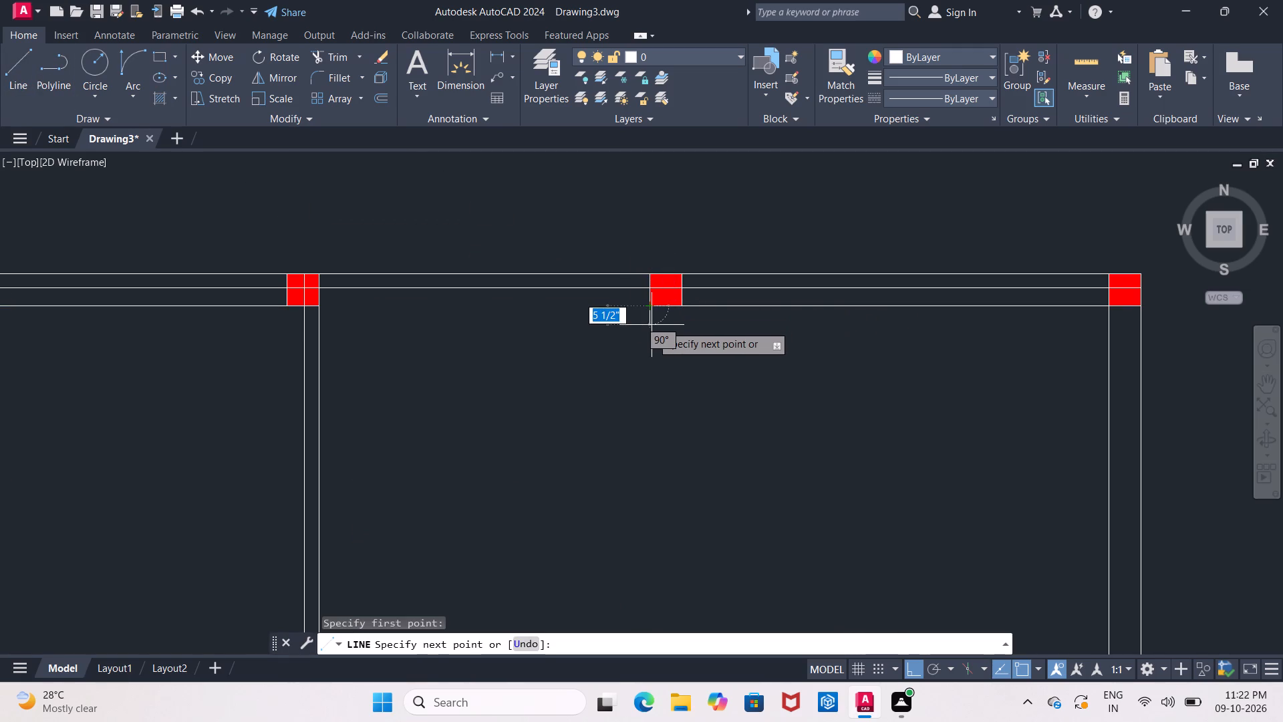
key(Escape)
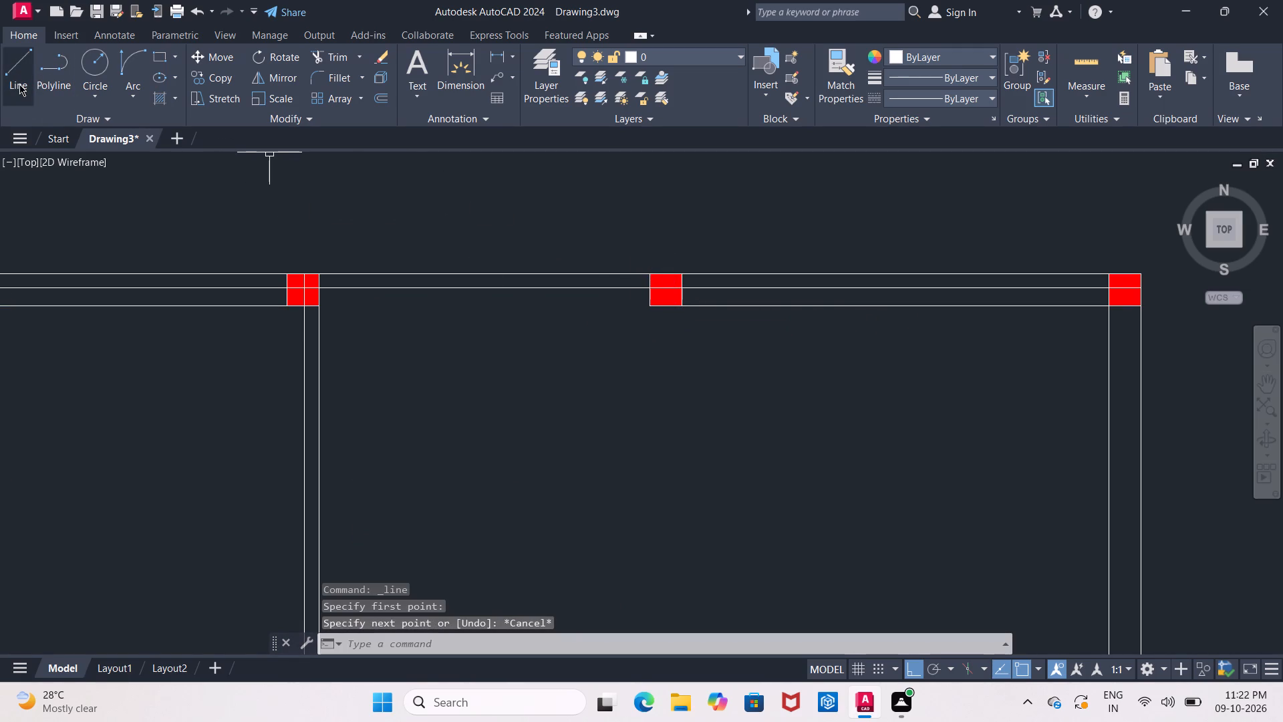
Draw a vertical line from the left edge of the top wall's third column to the lower-left corner of the column below it.
click(19, 84)
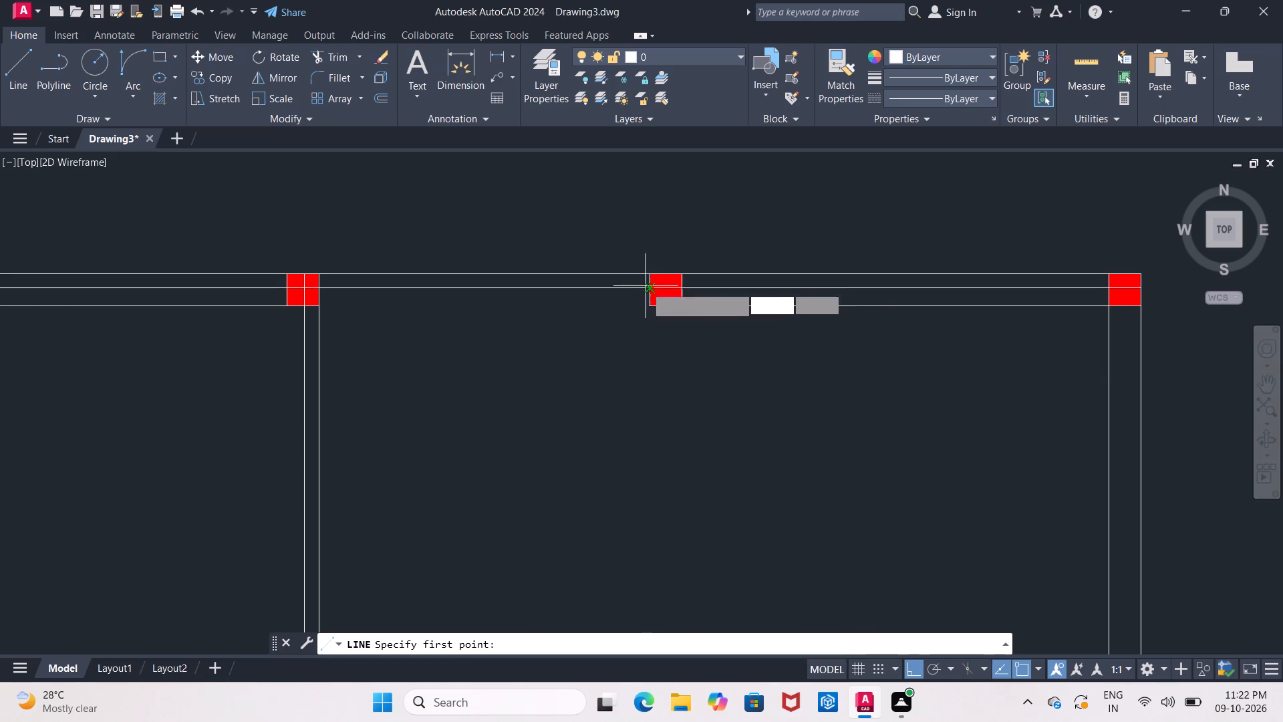
click(650, 287)
middle_drag(663, 400, 660, 296)
scroll(660, 296, down, 3)
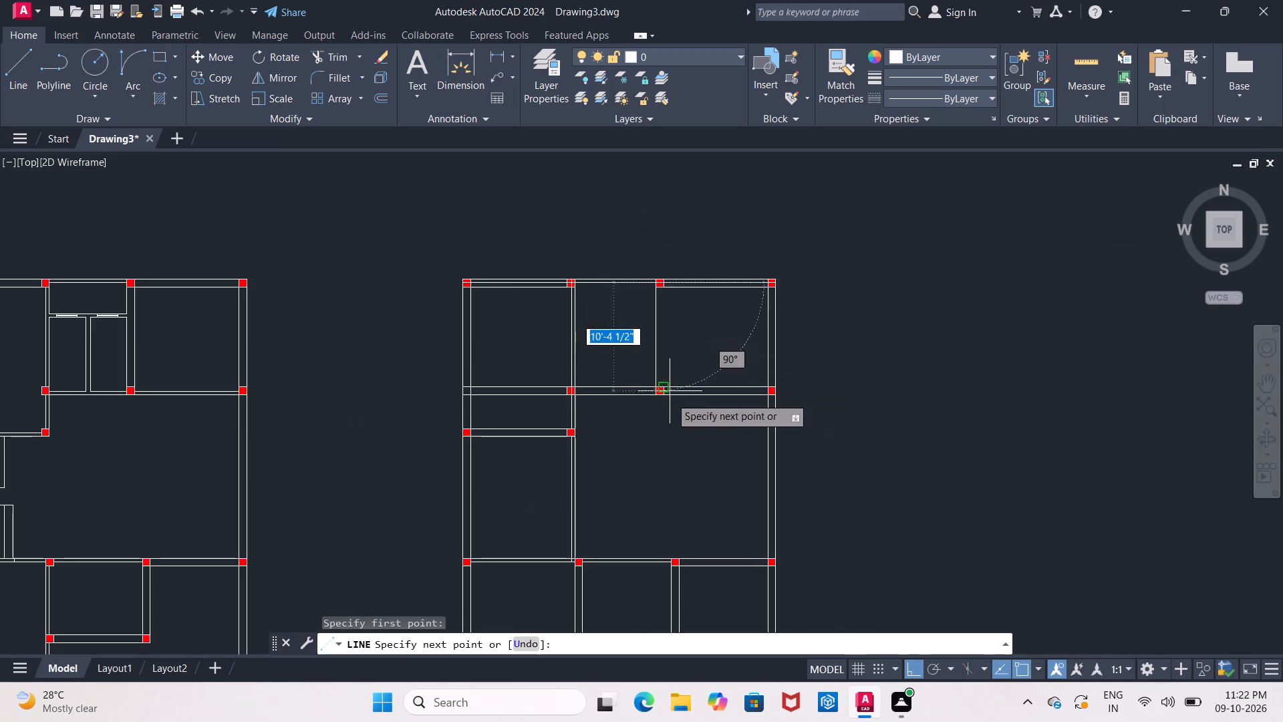
scroll(670, 398, up, 5)
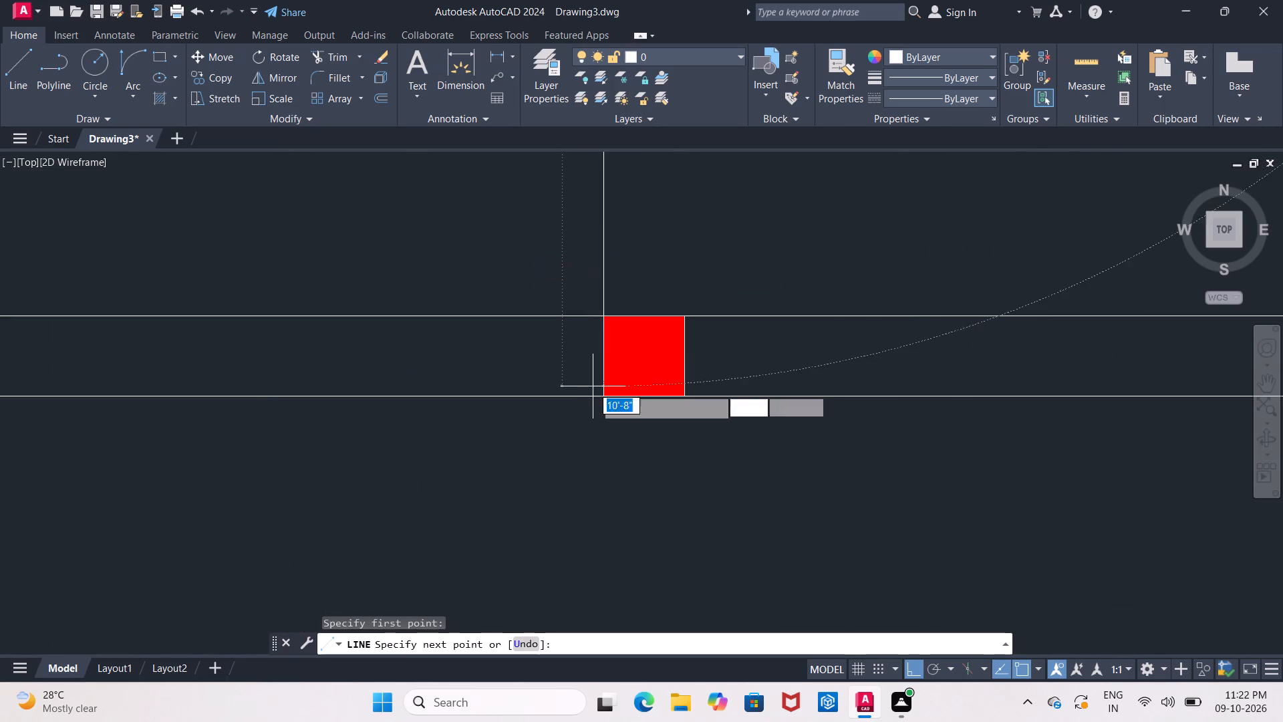
click(602, 396)
scroll(604, 394, down, 4)
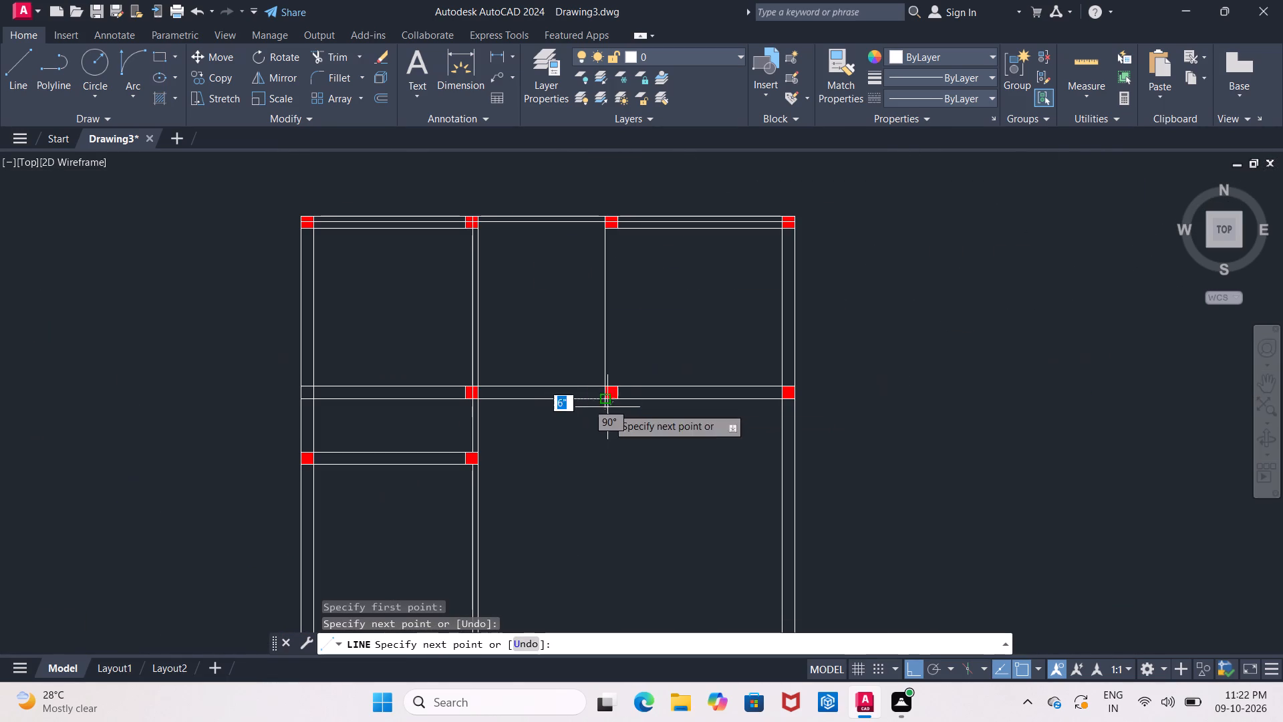
key(Escape)
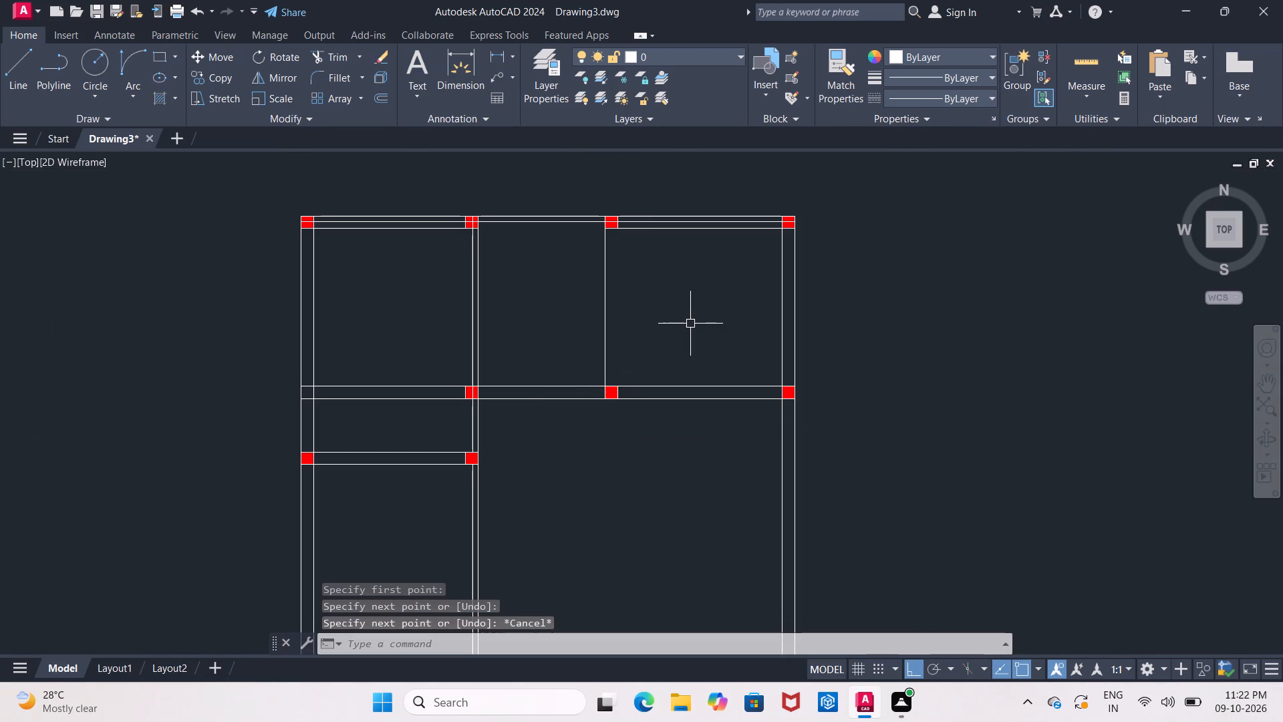
Offset the new vertical line 4" to its right to form the partition wall.
key(o)
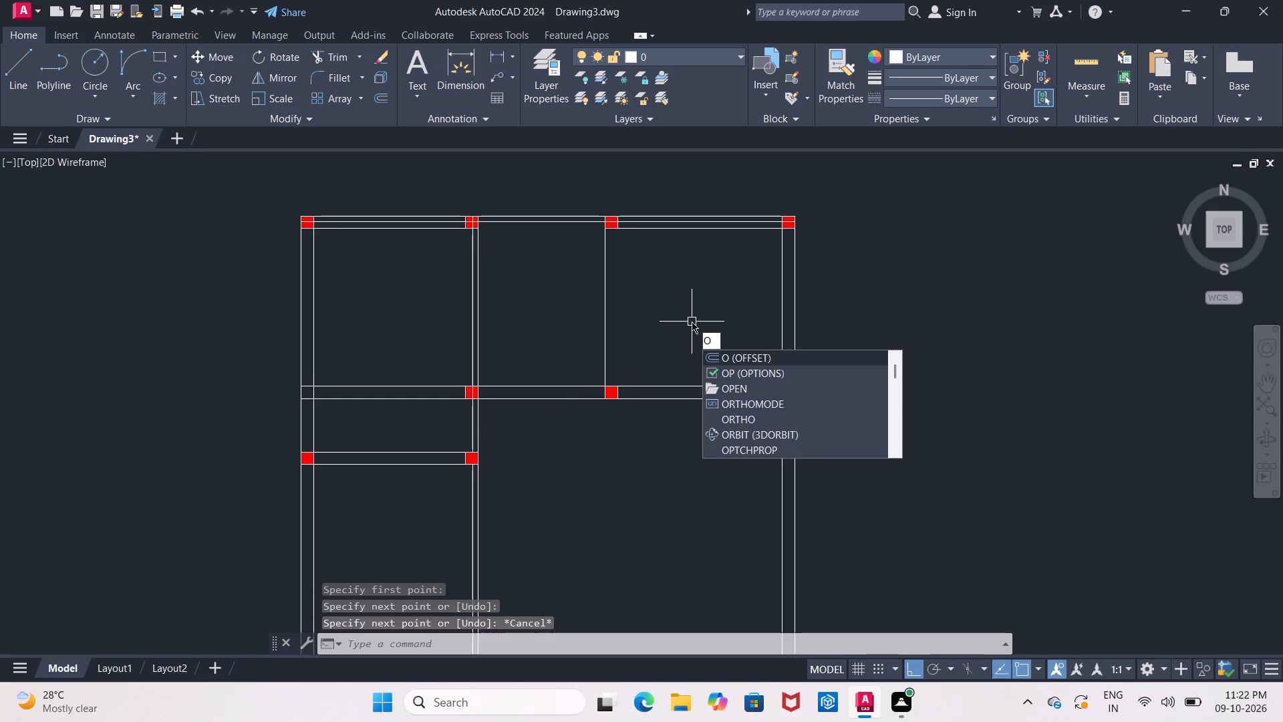
key(Return)
key(4)
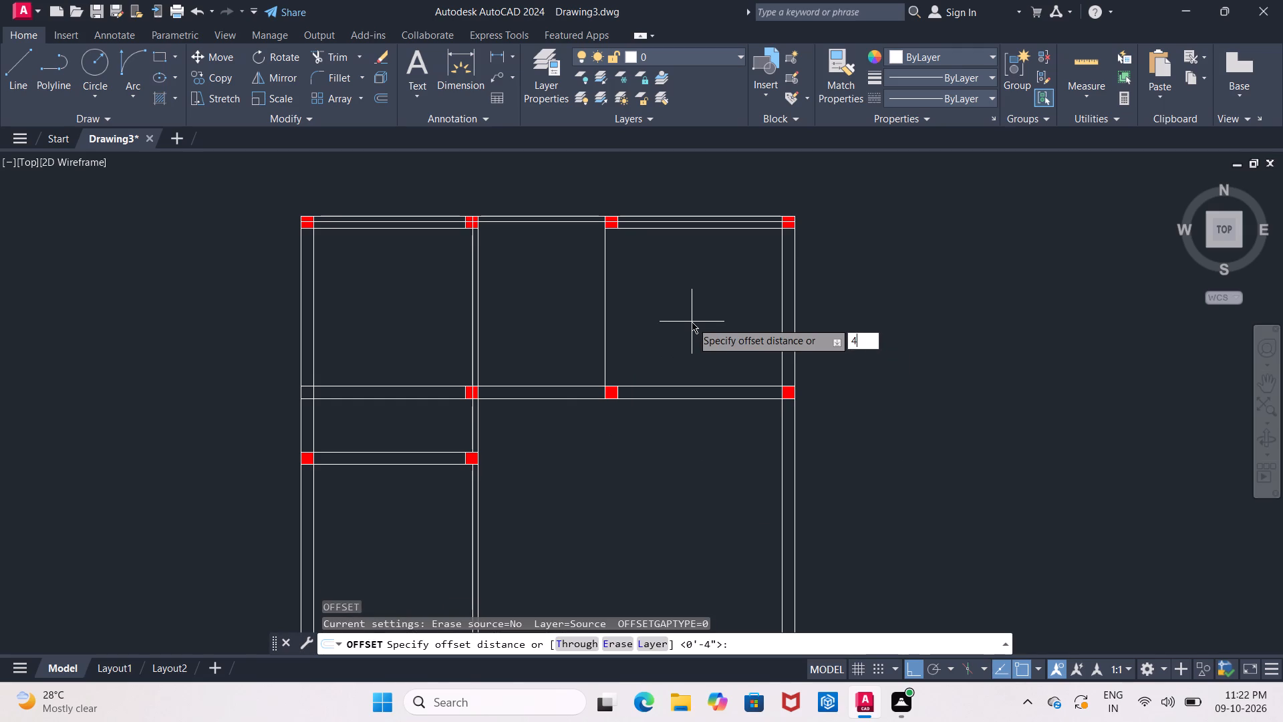
key(shift+quotedbl)
key(Return)
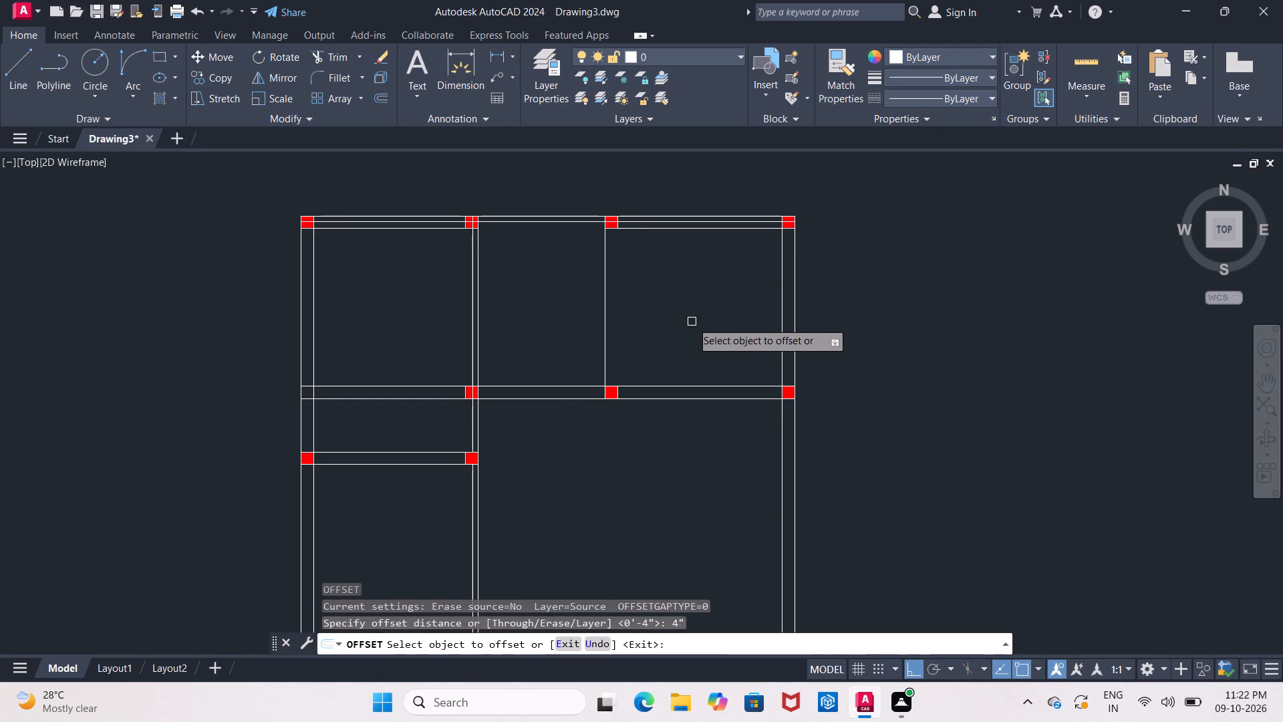
click(607, 320)
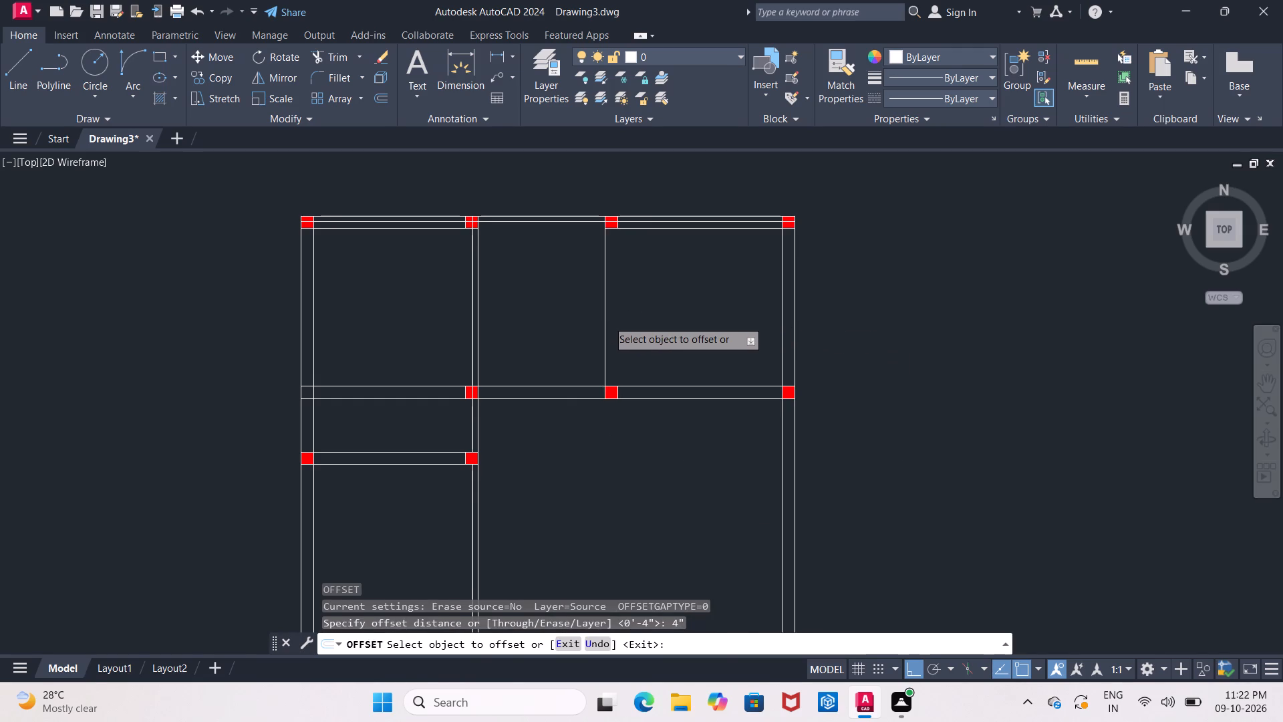
click(658, 320)
scroll(612, 275, up, 1)
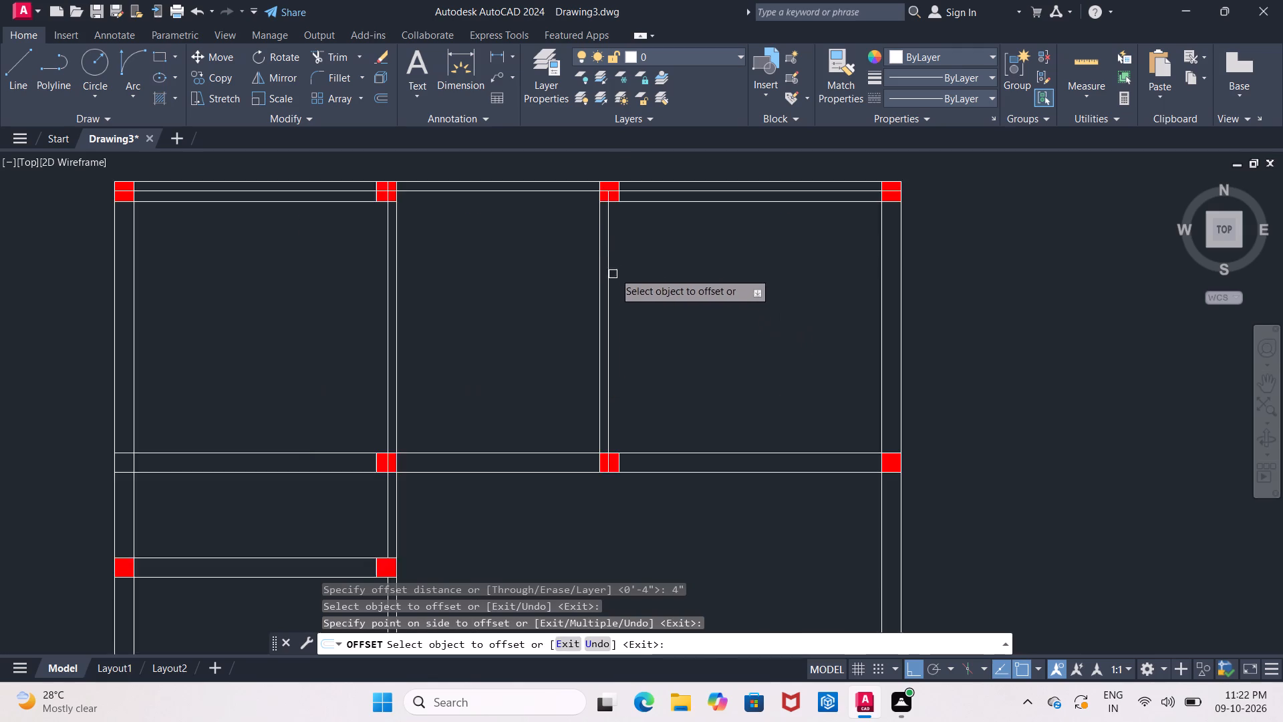
scroll(614, 269, up, 1)
middle_drag(621, 261, 631, 327)
middle_drag(643, 326, 654, 240)
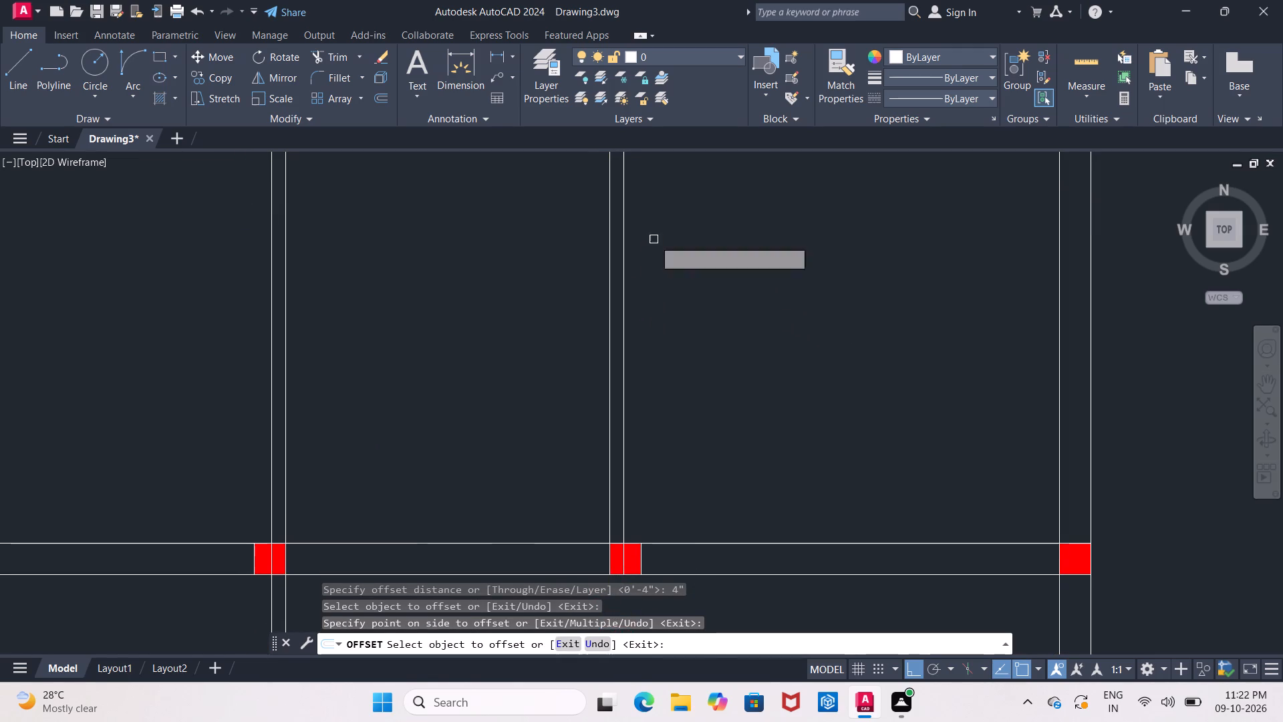
key(Escape)
Trim the offset partition line where it runs inside the cross-wall column and the top-wall column.
key(t)
key(r)
key(Return)
key(Return)
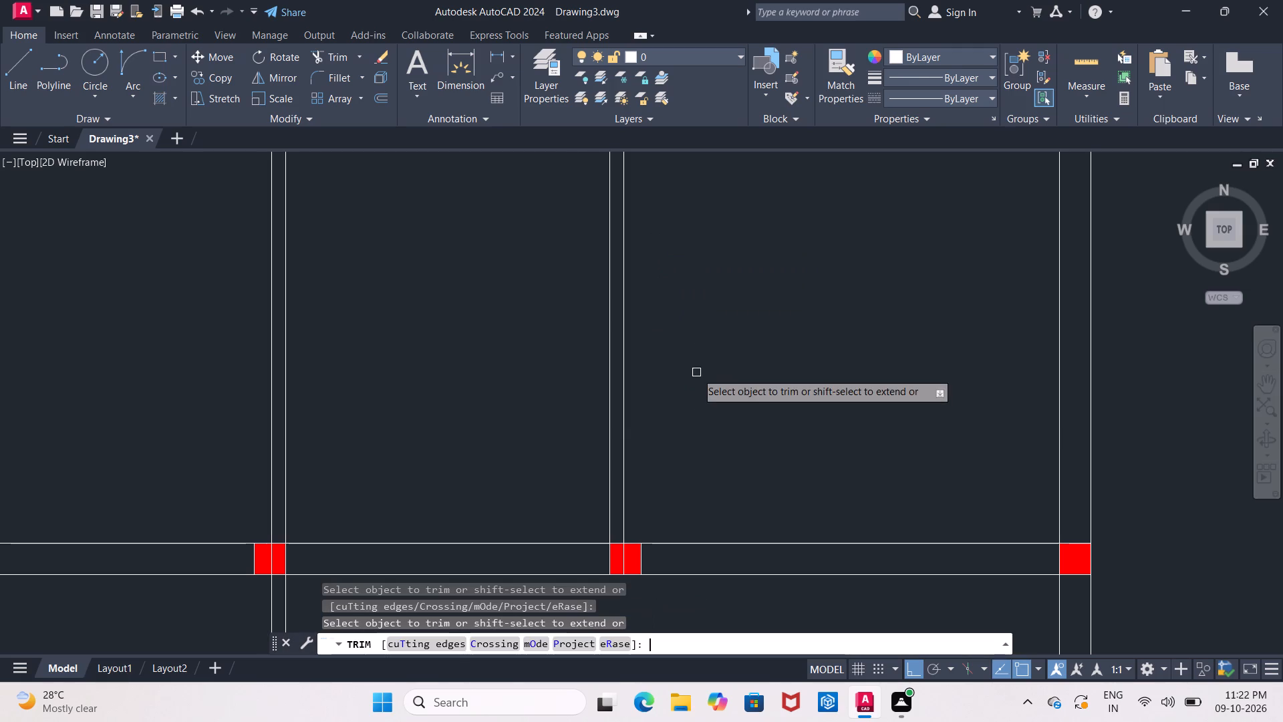
middle_drag(698, 376, 703, 286)
click(629, 465)
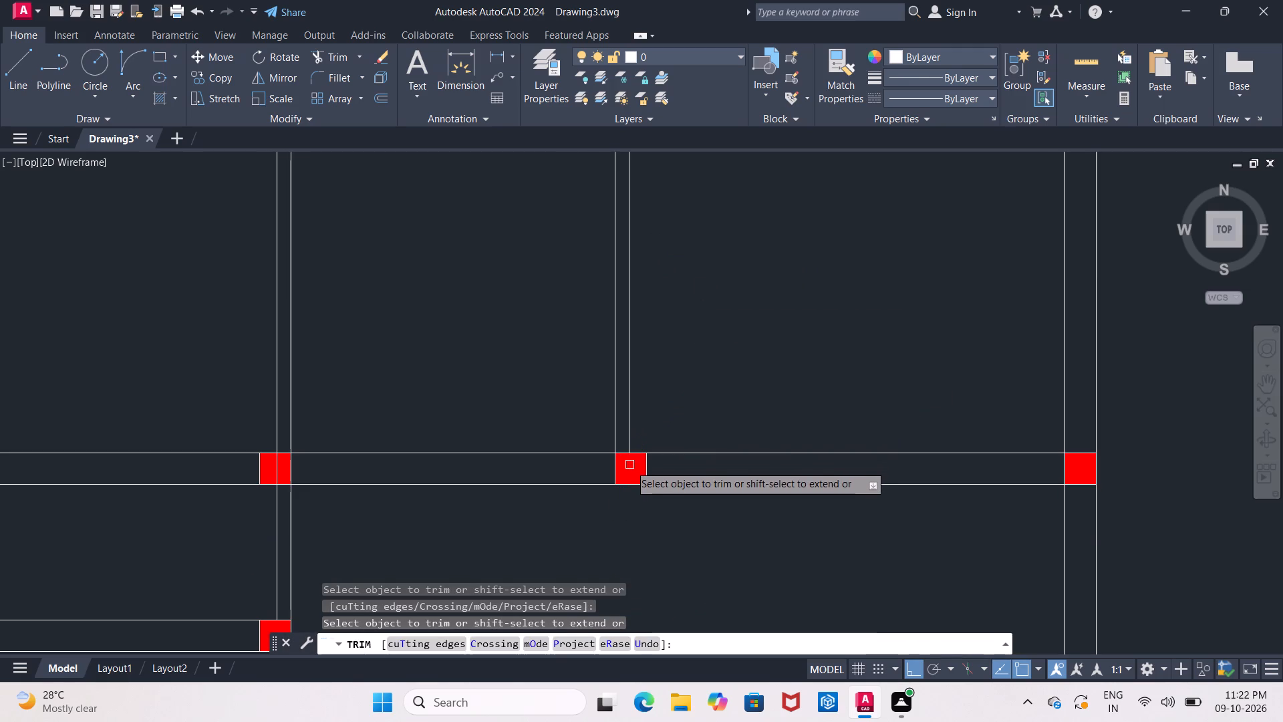
middle_drag(673, 344, 688, 479)
scroll(685, 474, down, 2)
scroll(680, 402, up, 2)
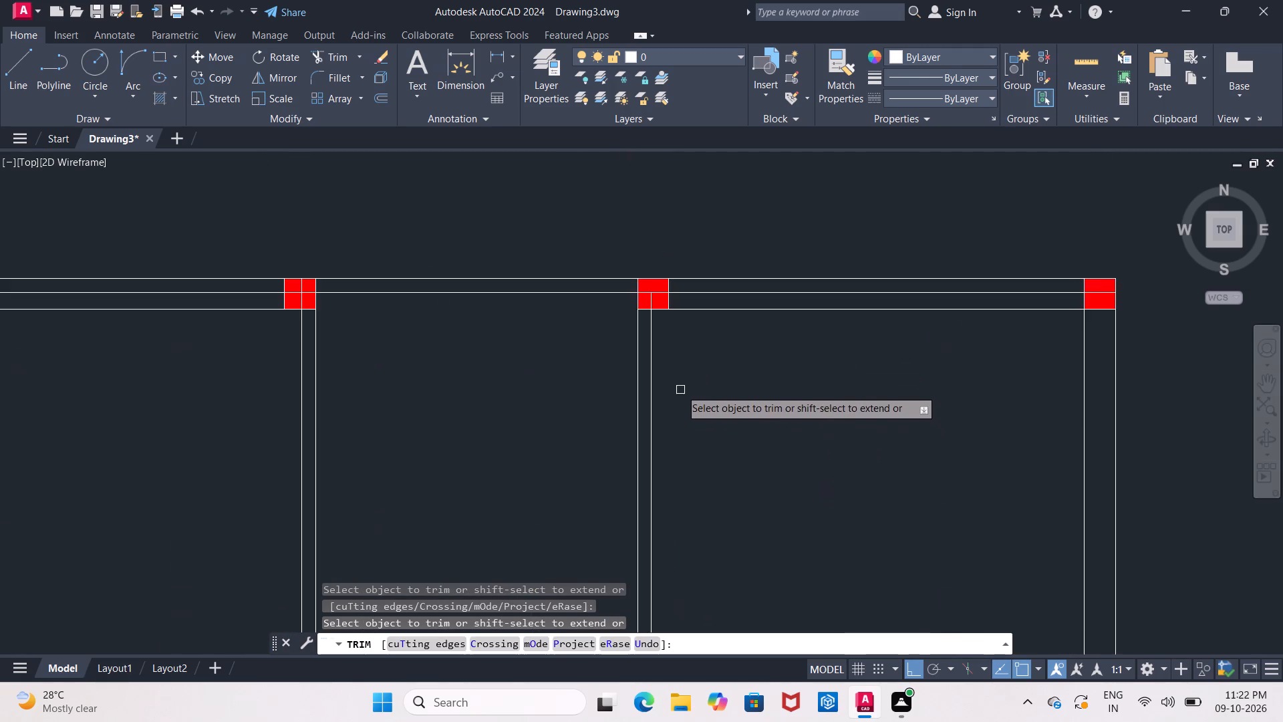
middle_drag(680, 382, 684, 445)
scroll(668, 387, up, 2)
click(631, 330)
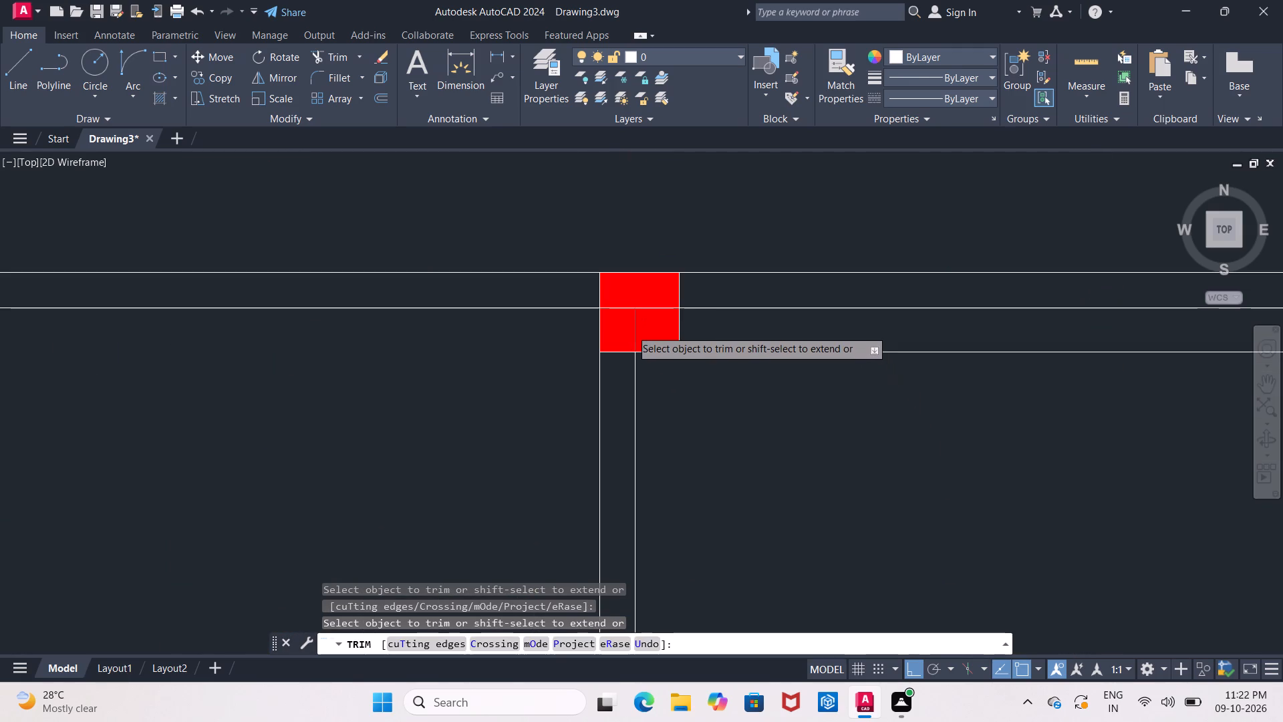
scroll(641, 357, down, 3)
Trim the top wall's middle line throughout the rightmost bay and inside its third and fourth columns.
middle_drag(664, 419, 617, 390)
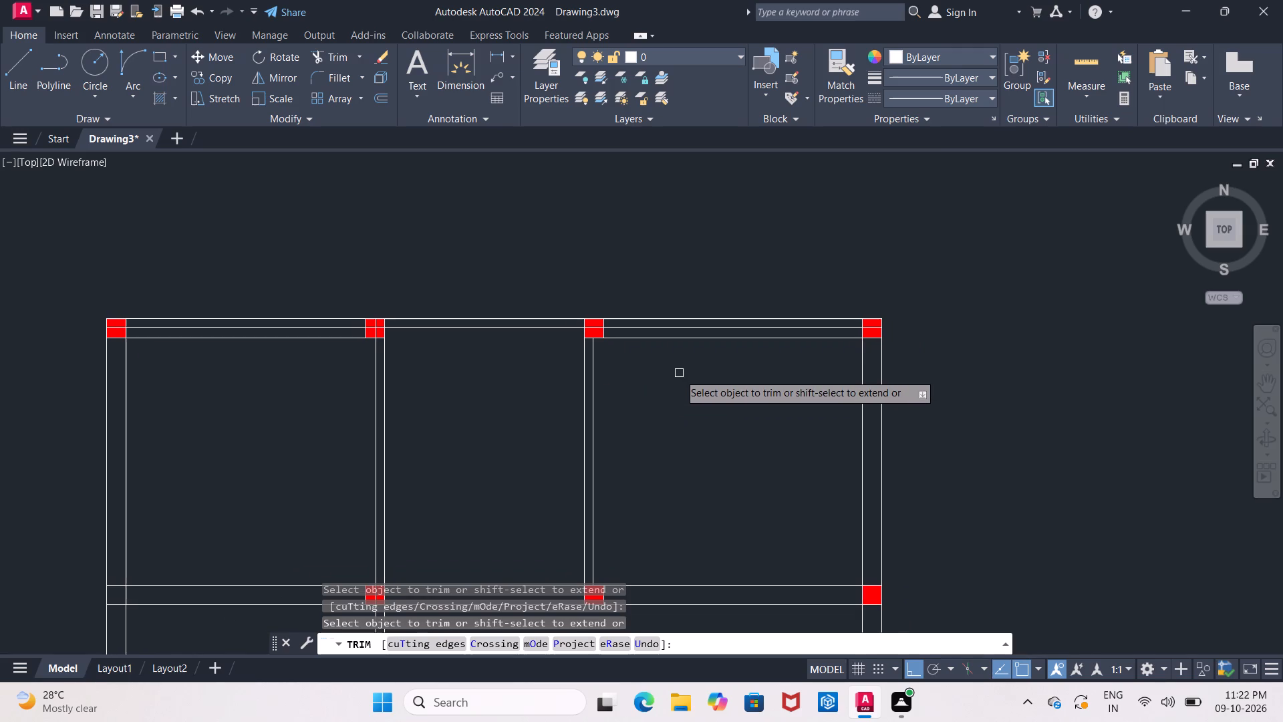
click(656, 329)
click(876, 328)
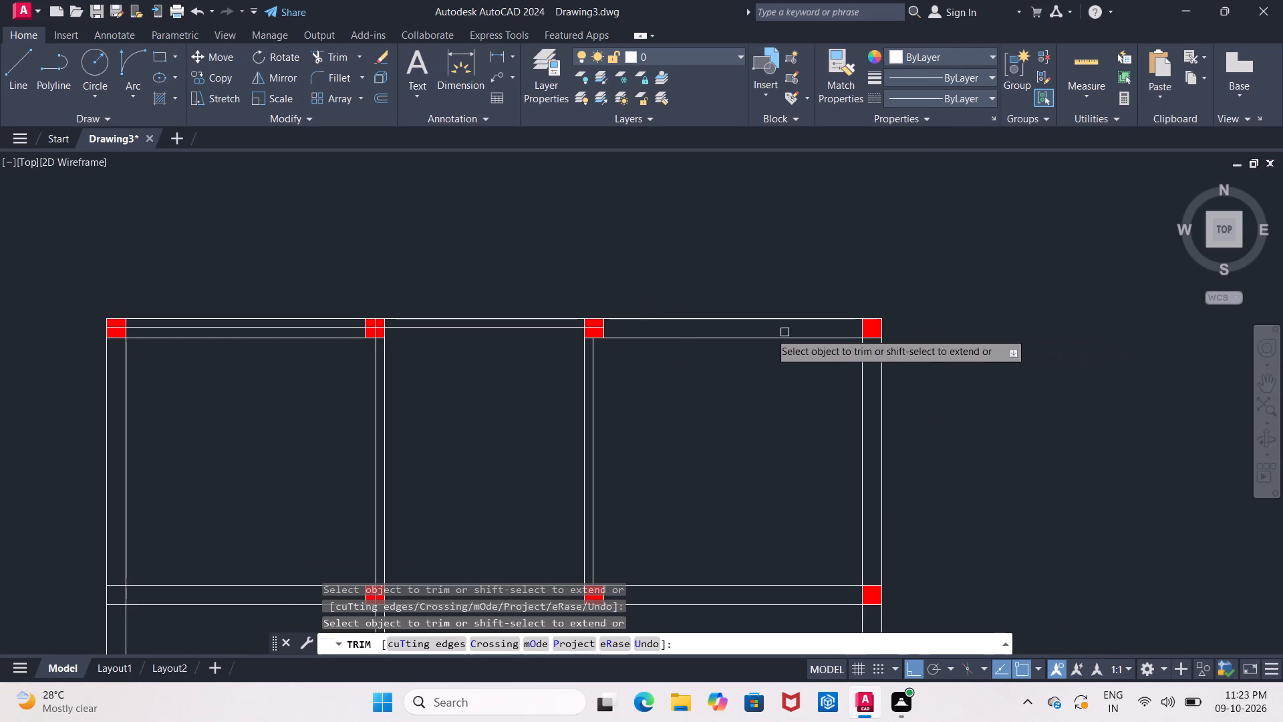
click(595, 326)
Trim the partition line where it runs inside the second column of the third plan's upper cross wall.
scroll(645, 432, down, 1)
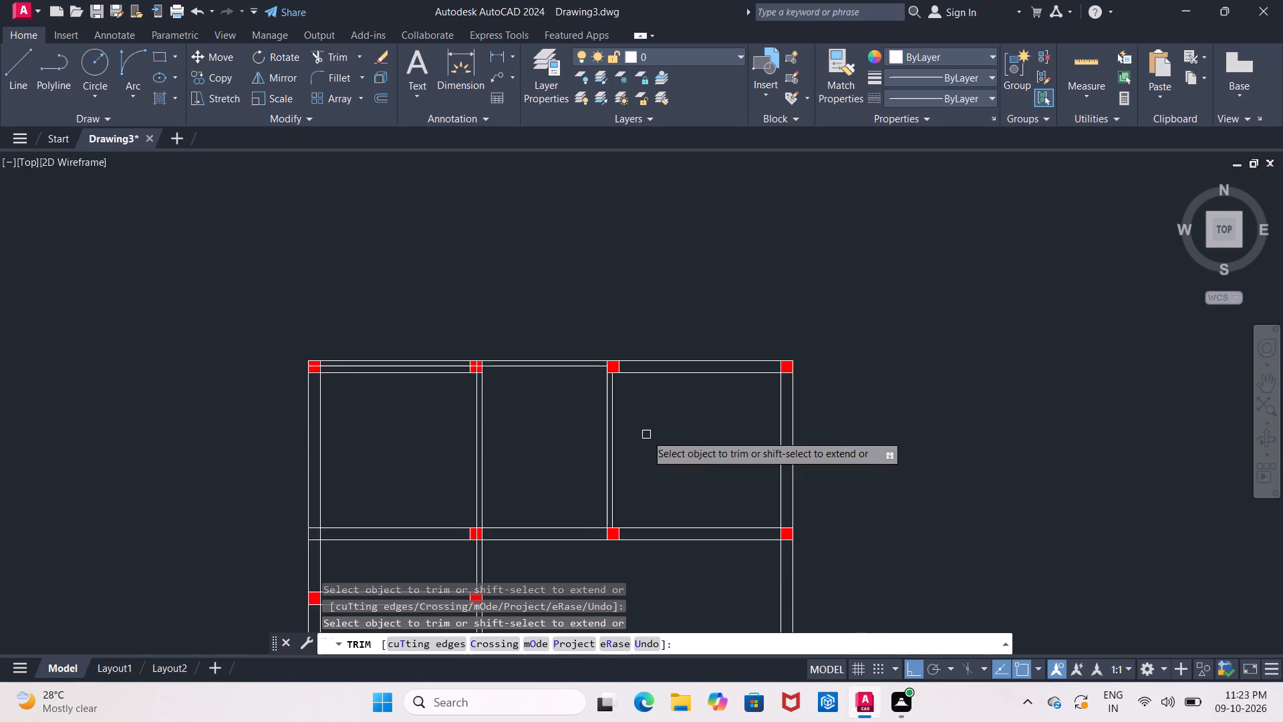
middle_drag(646, 435, 704, 369)
scroll(559, 443, up, 1)
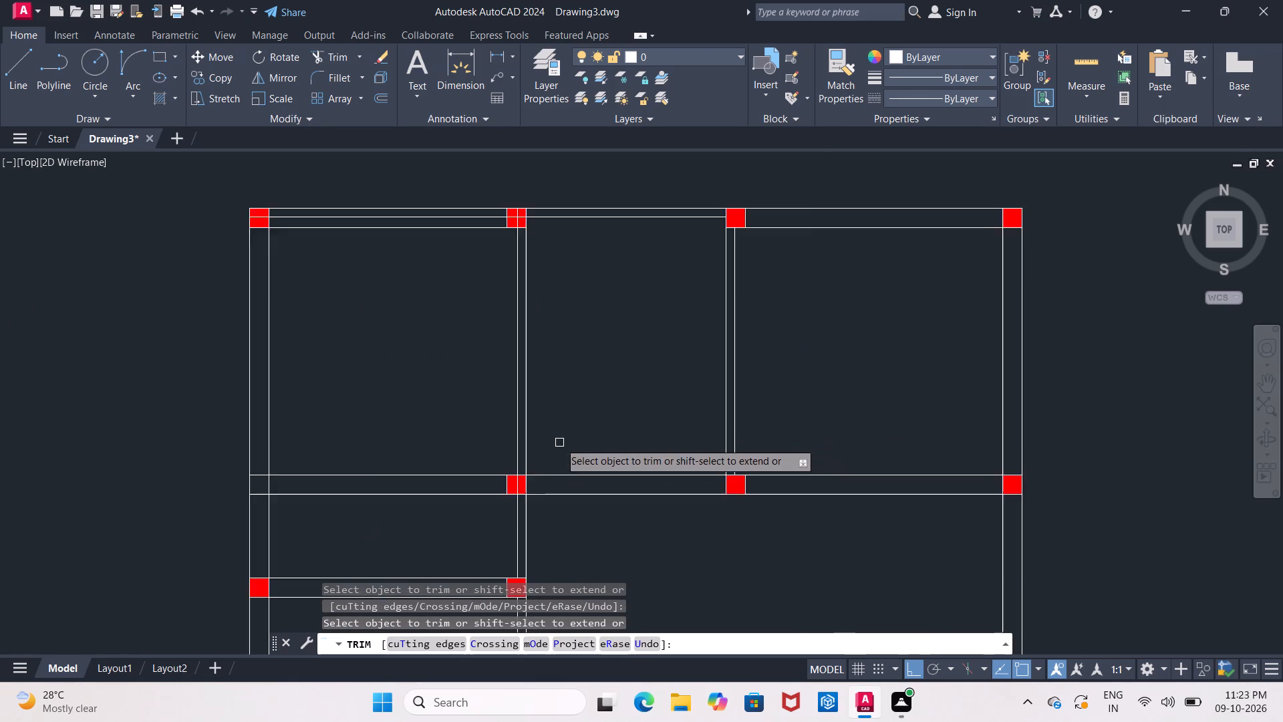
scroll(560, 441, up, 1)
middle_drag(567, 433, 654, 346)
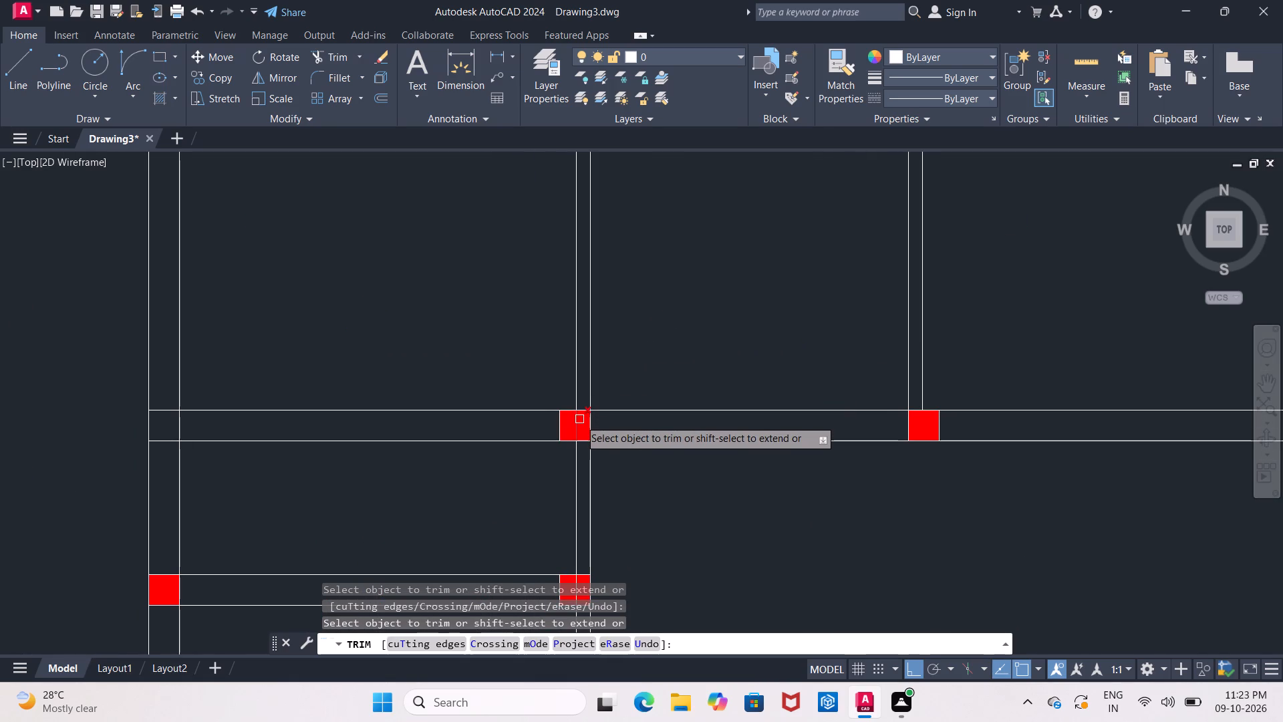
click(579, 419)
Trim the stray wall lines inside the top wall's second column and inside the top-left corner column.
scroll(630, 455, down, 2)
middle_drag(631, 458, 605, 444)
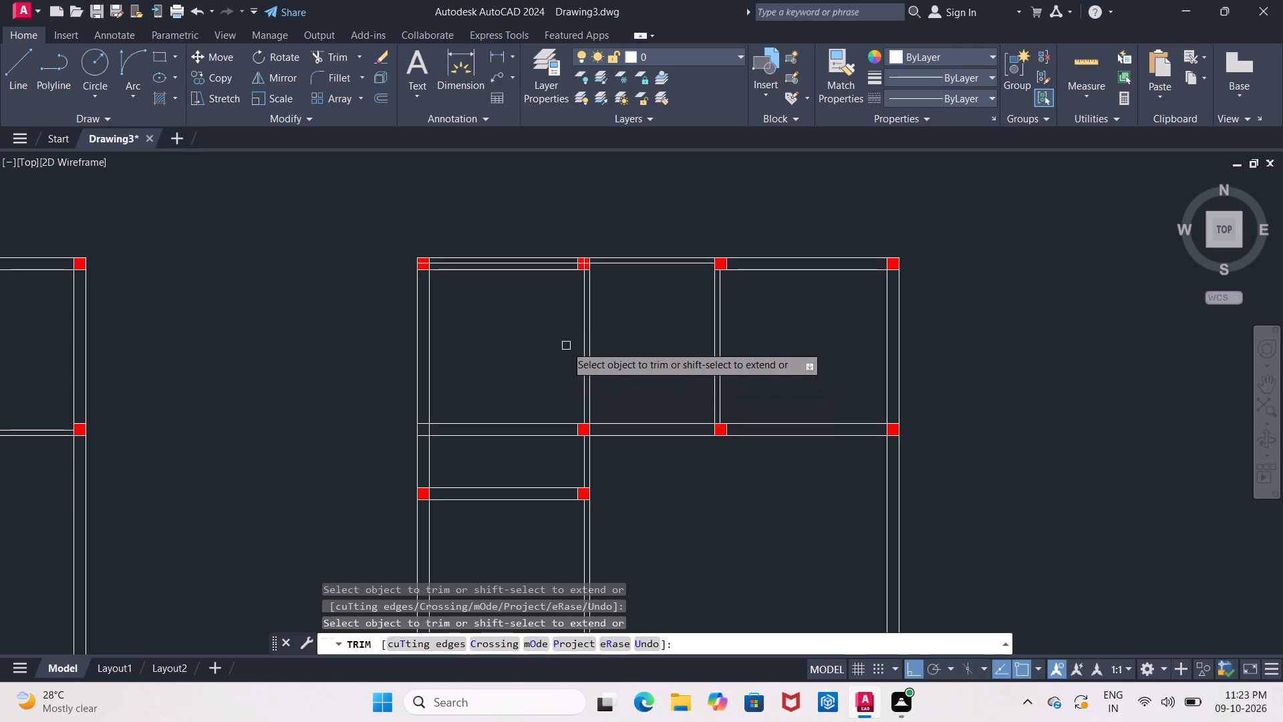
click(537, 274)
scroll(540, 275, up, 2)
middle_drag(531, 280, 422, 289)
middle_drag(505, 291, 525, 309)
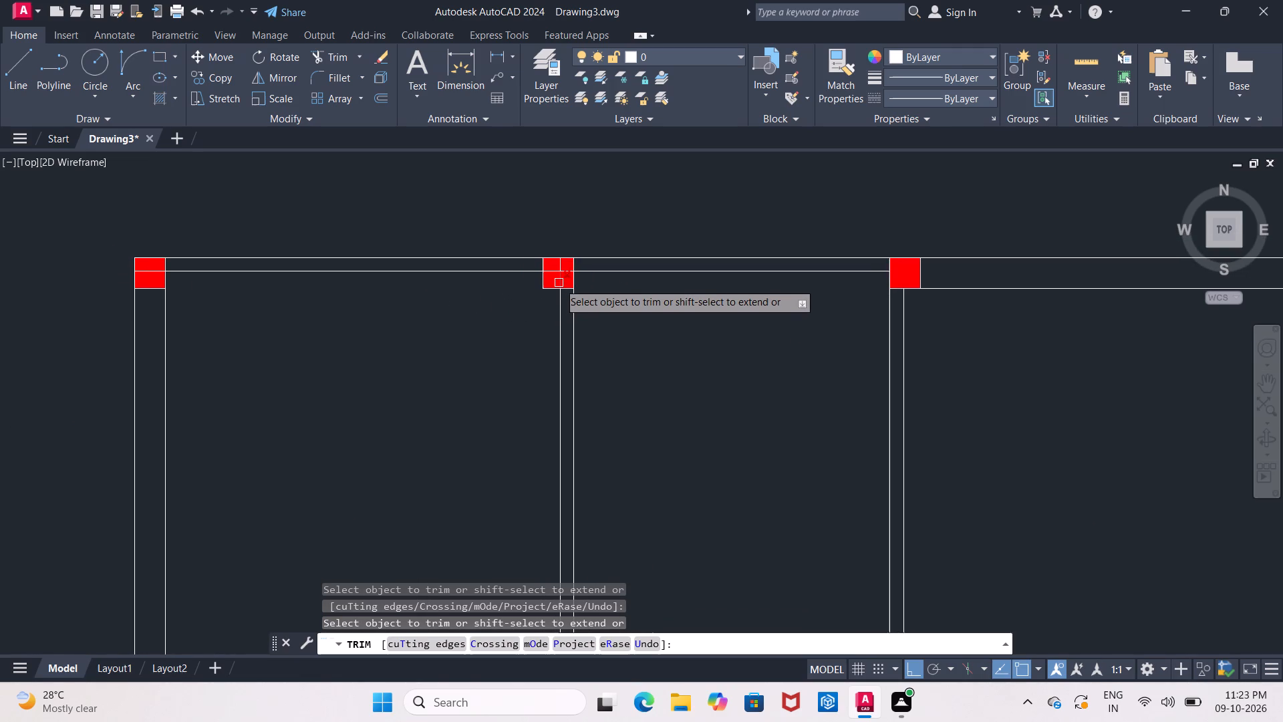
click(559, 283)
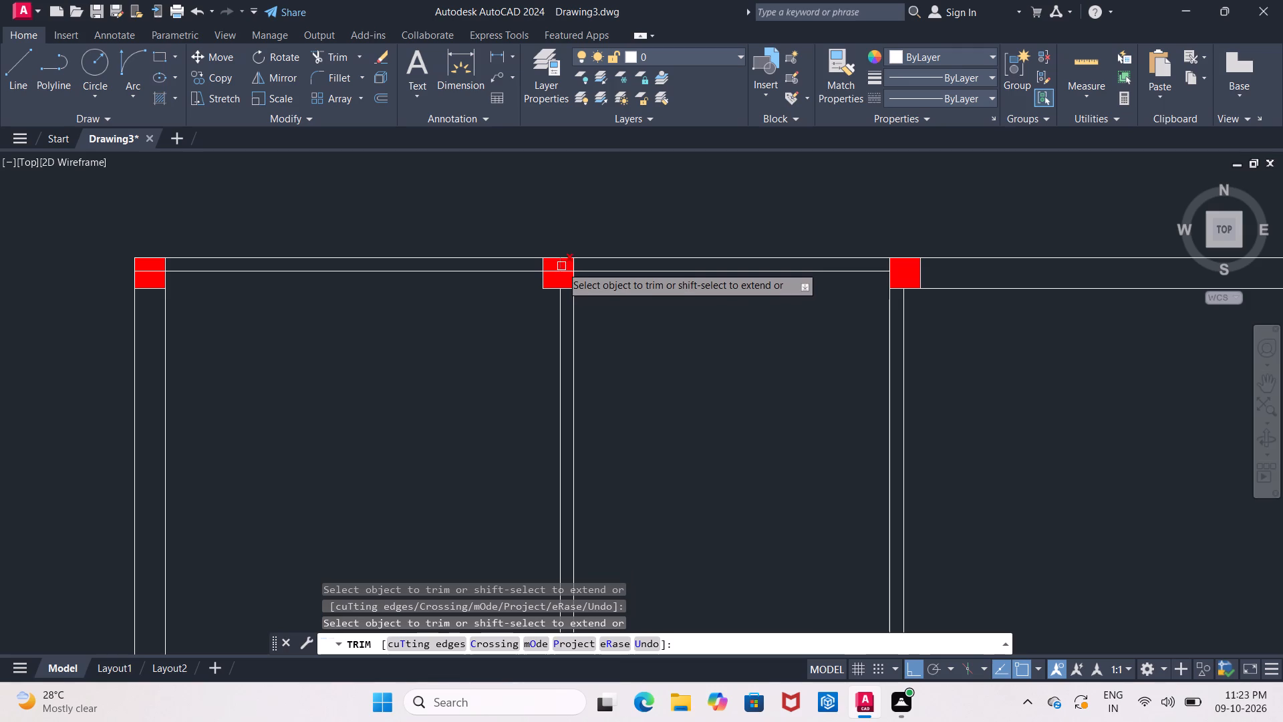
click(561, 266)
scroll(486, 326, down, 2)
middle_drag(489, 326, 572, 333)
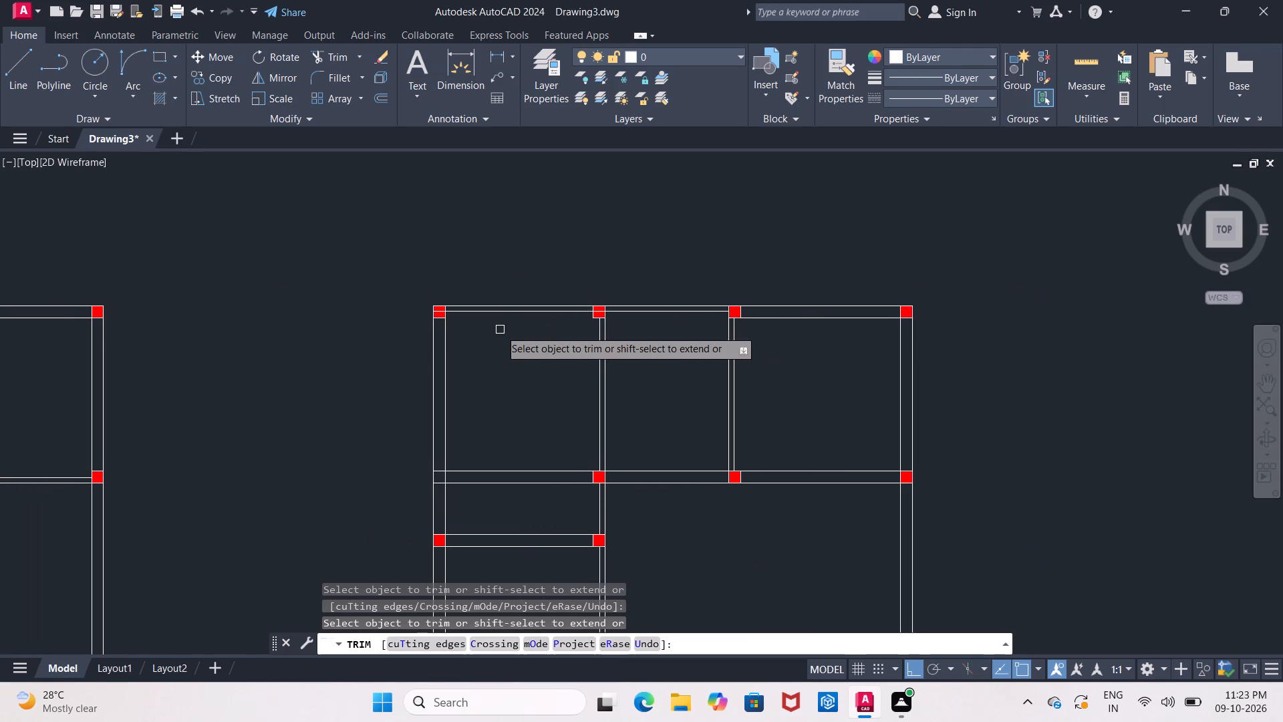
scroll(453, 318, up, 3)
click(393, 295)
Trim the bottom wall's inner line where it runs inside the bottom-left corner column.
scroll(394, 295, down, 4)
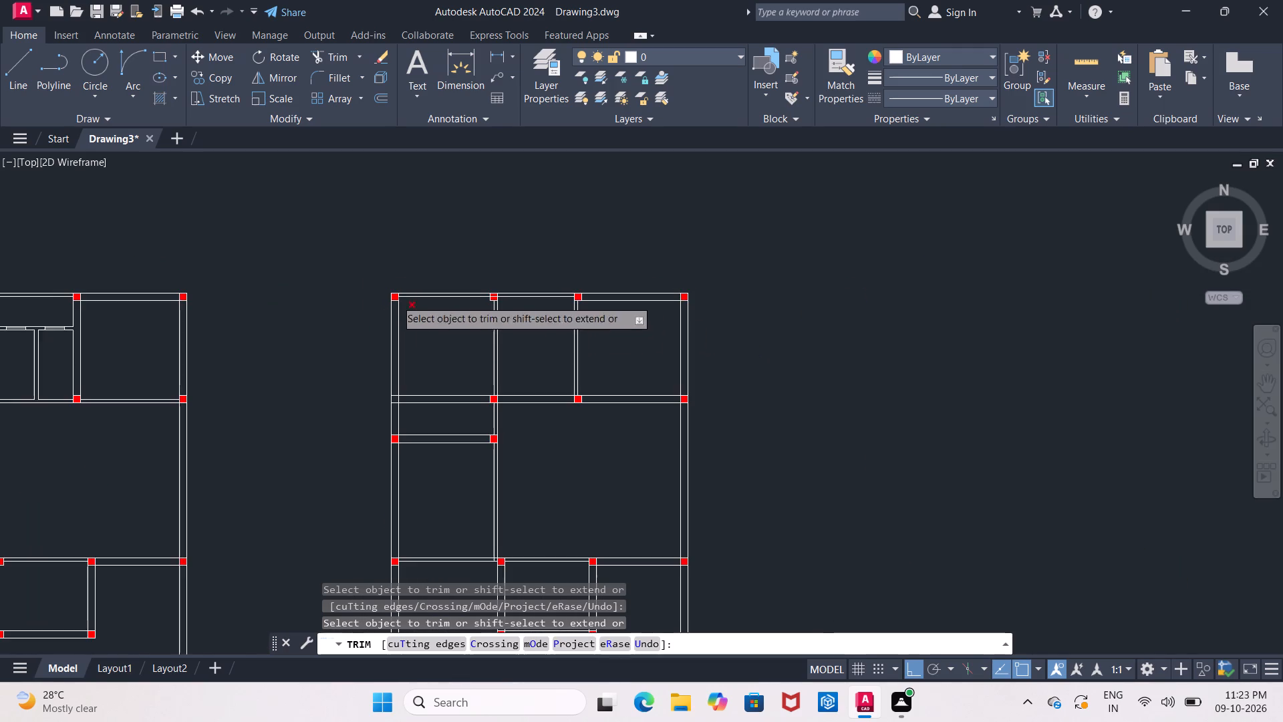
middle_drag(424, 360, 469, 264)
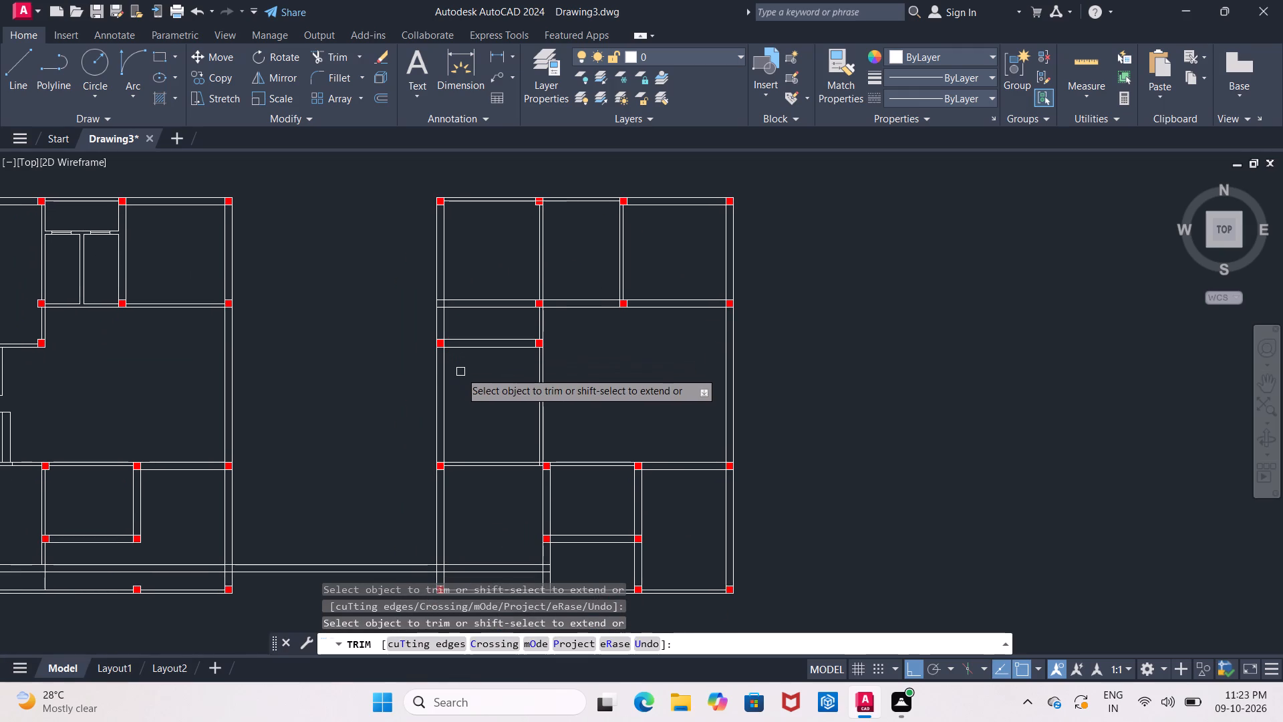
scroll(460, 372, up, 1)
middle_drag(460, 372, 503, 287)
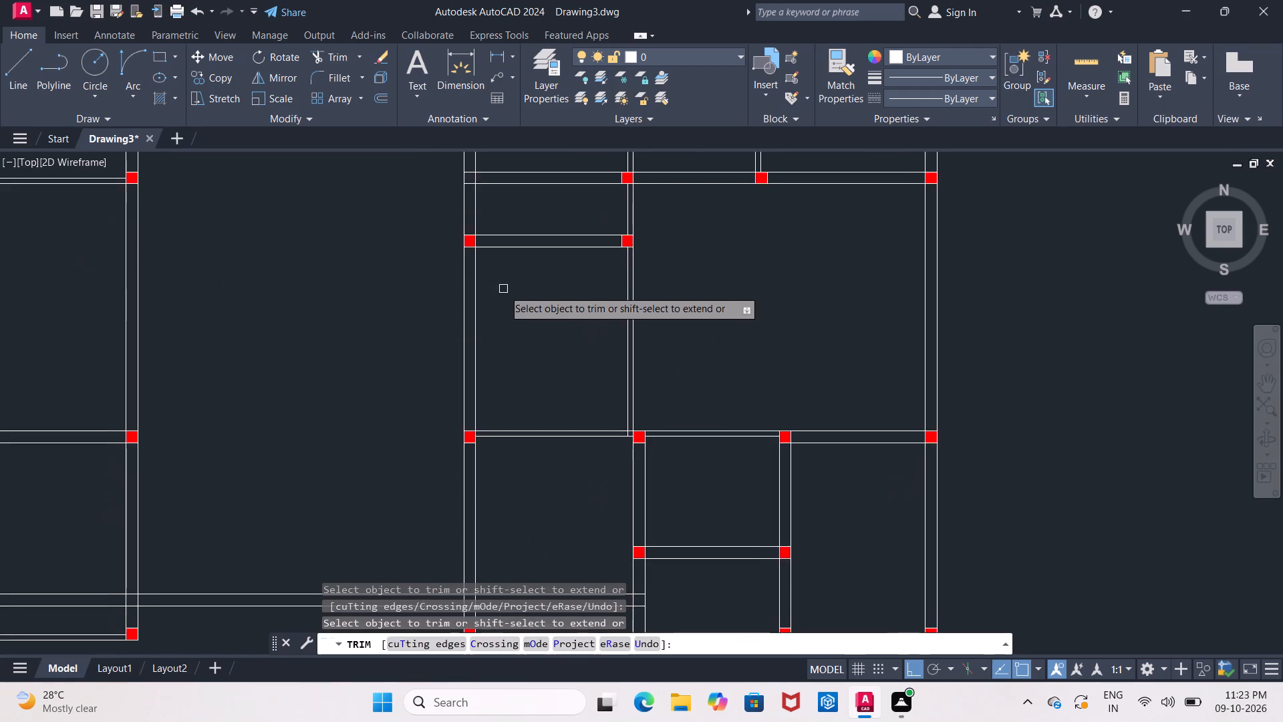
scroll(503, 294, down, 1)
middle_drag(505, 312, 519, 231)
scroll(501, 417, up, 2)
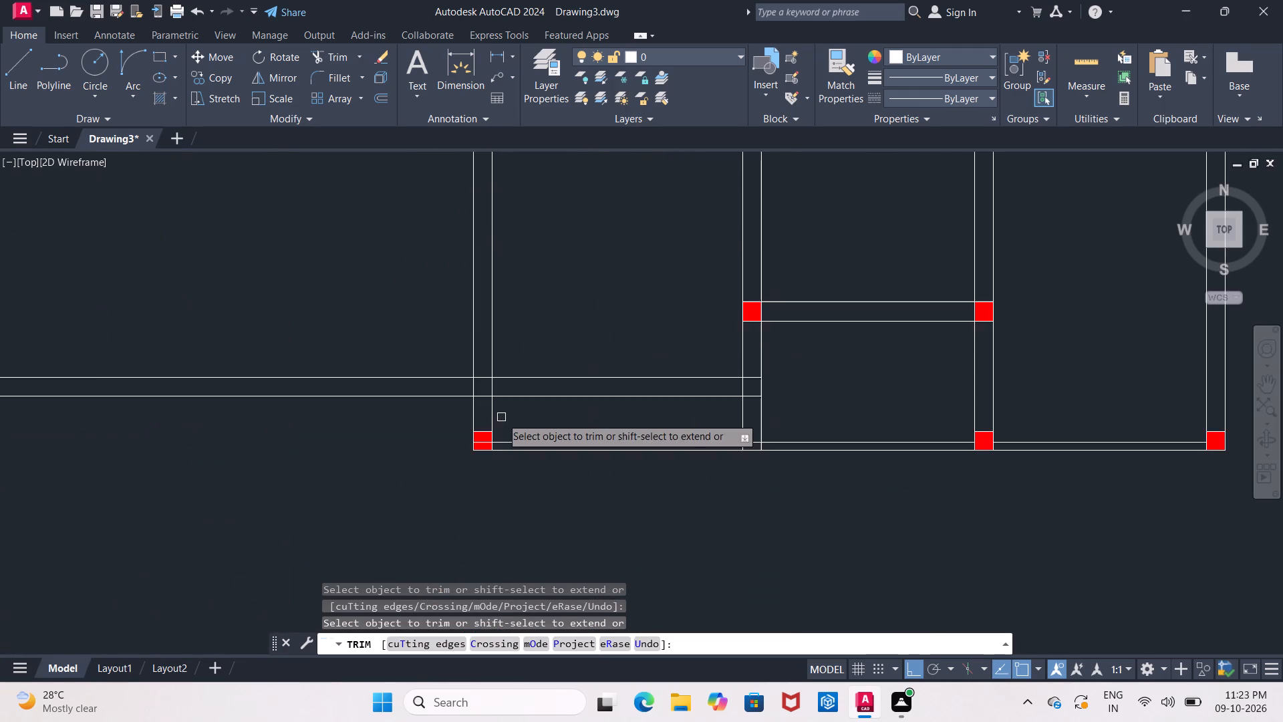
scroll(503, 410, up, 2)
click(444, 495)
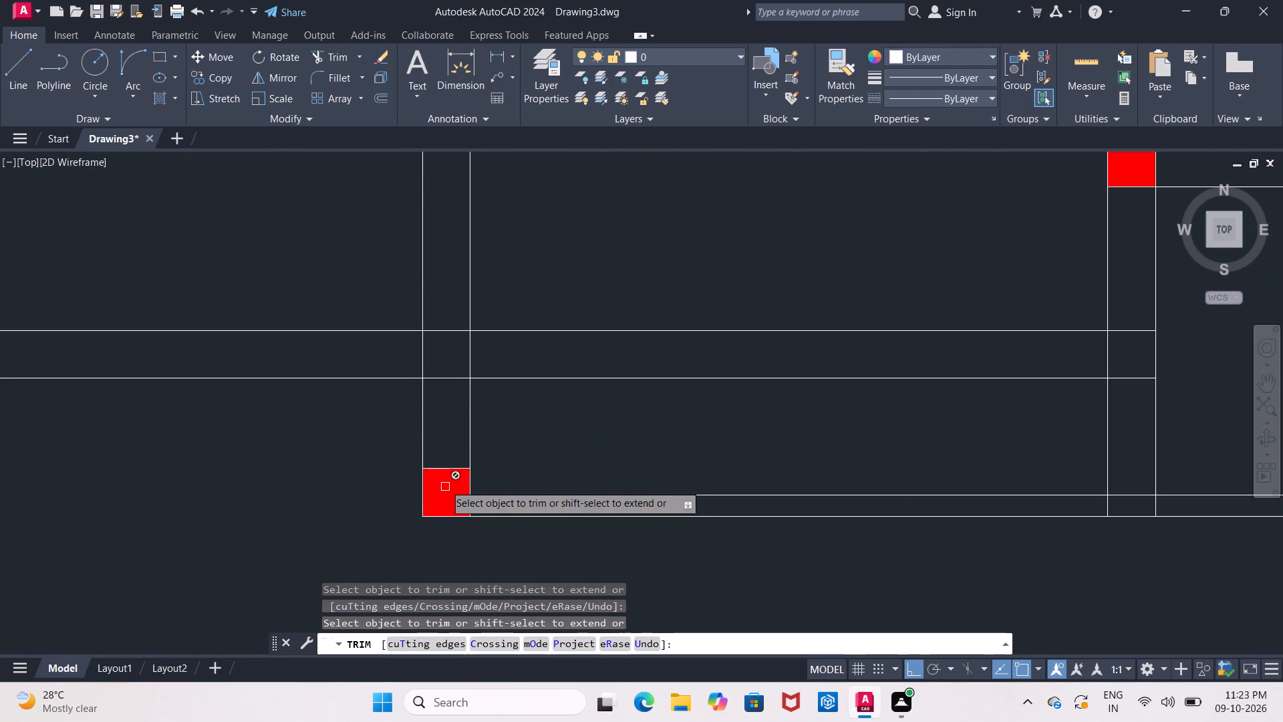
Trim the two horizontal lines that project beyond the left outer wall near the plan's bottom, and finish trimming.
drag(374, 265, 377, 409)
scroll(376, 406, down, 2)
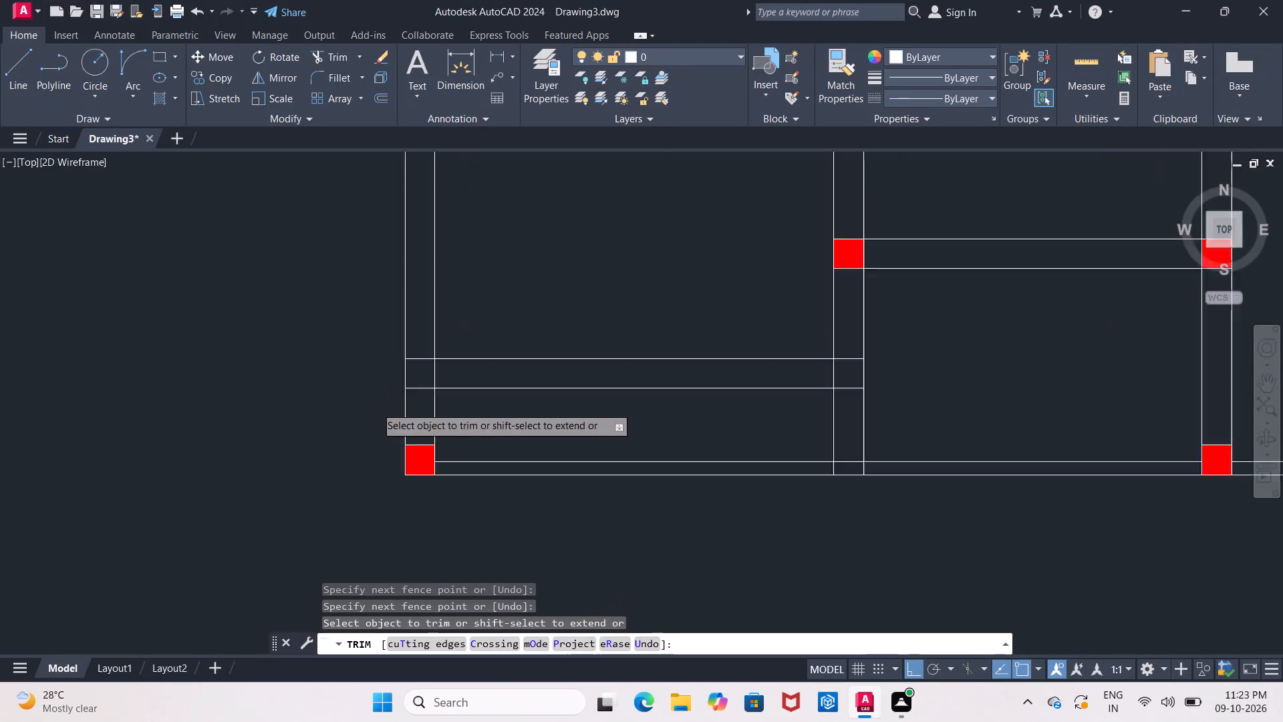
middle_drag(366, 405, 343, 396)
middle_drag(505, 416, 329, 388)
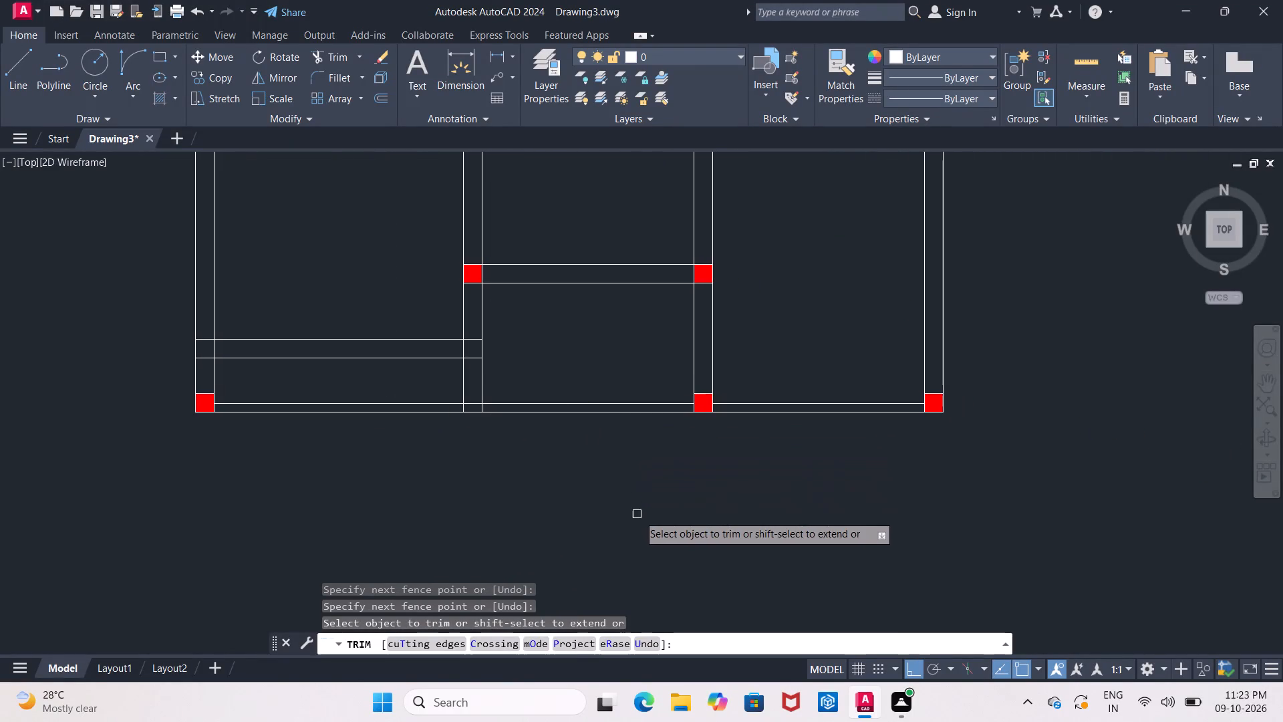
middle_drag(668, 498, 628, 514)
scroll(628, 515, down, 1)
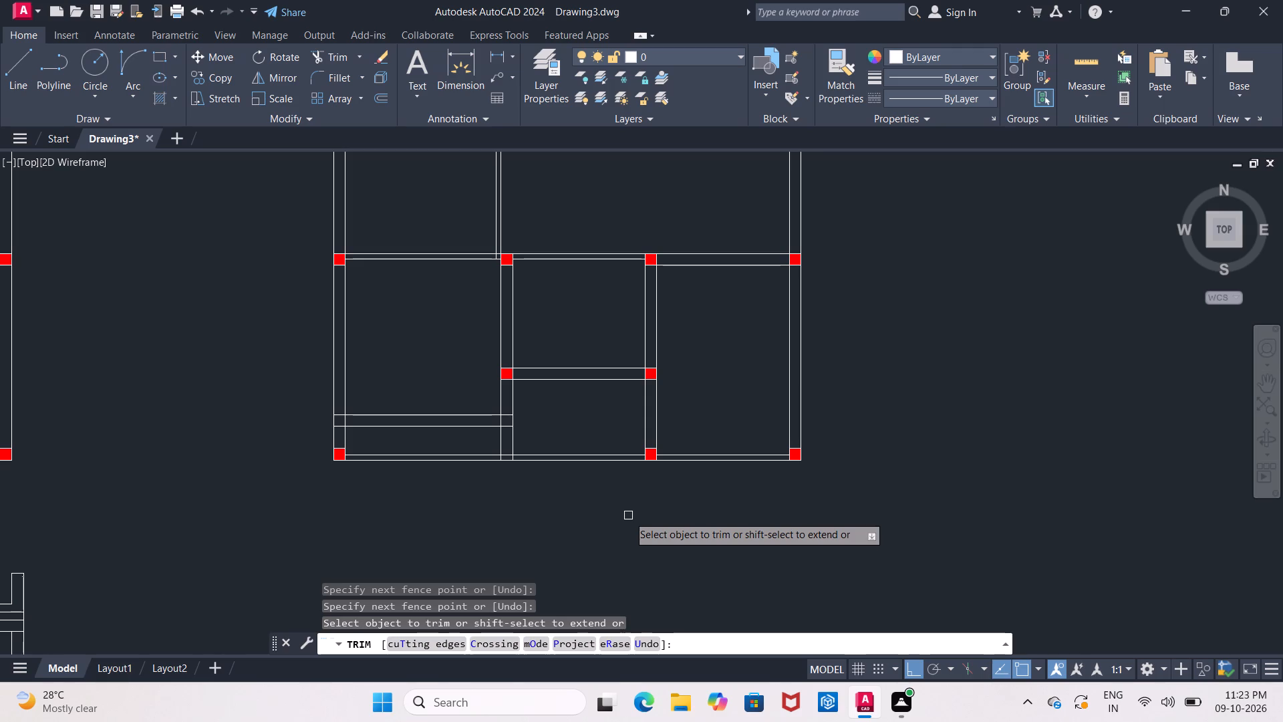
middle_drag(610, 519, 557, 533)
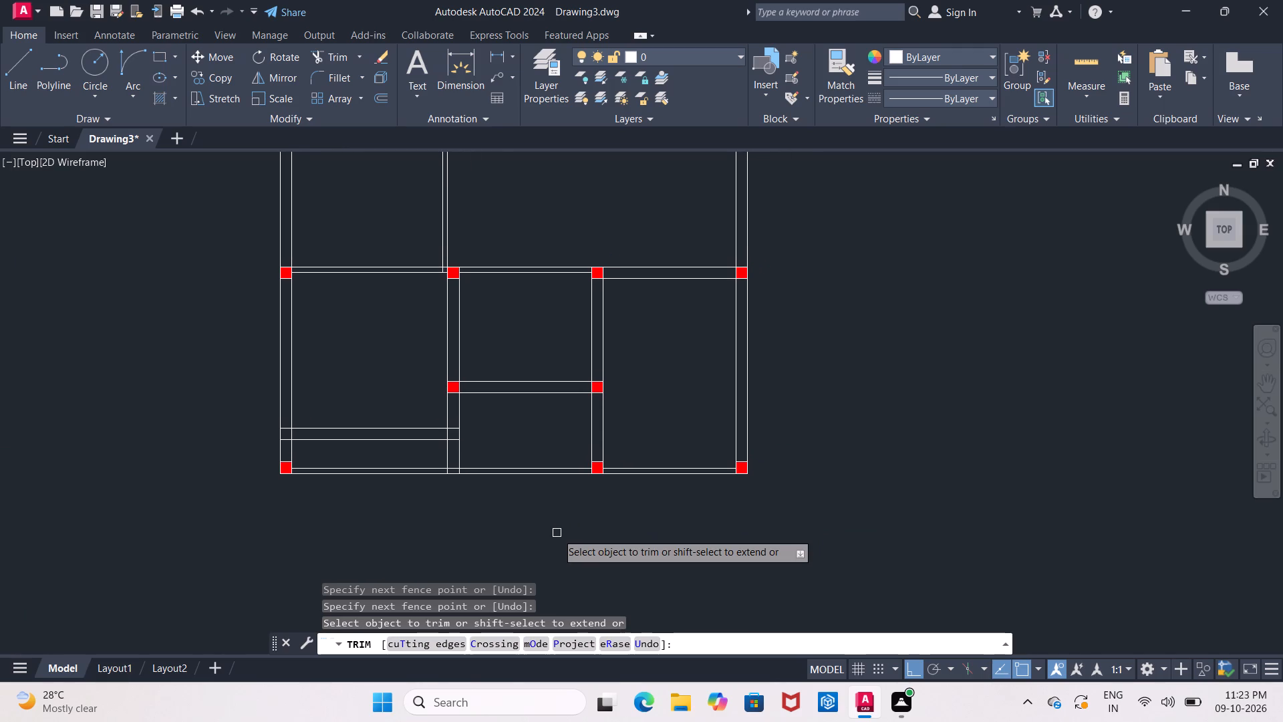
scroll(557, 533, down, 1)
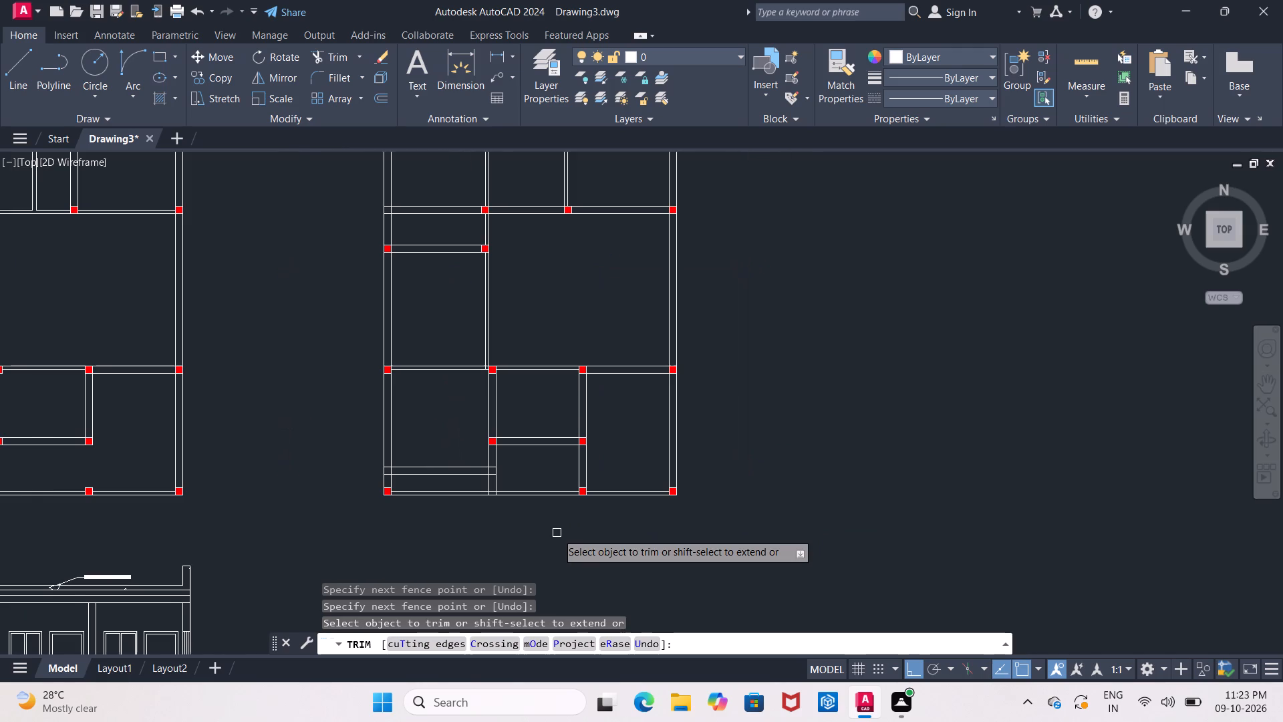
scroll(557, 533, down, 1)
scroll(545, 406, up, 1)
middle_drag(545, 404, 686, 350)
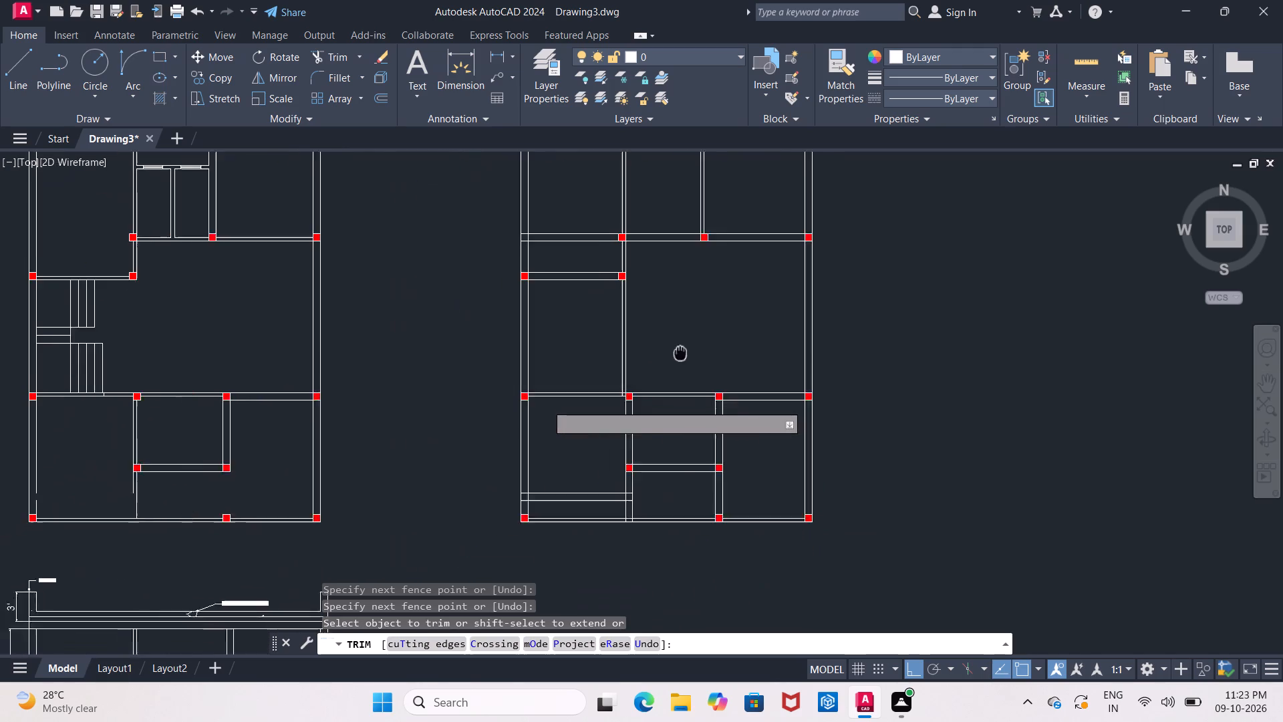
middle_drag(686, 350, 699, 348)
key(Escape)
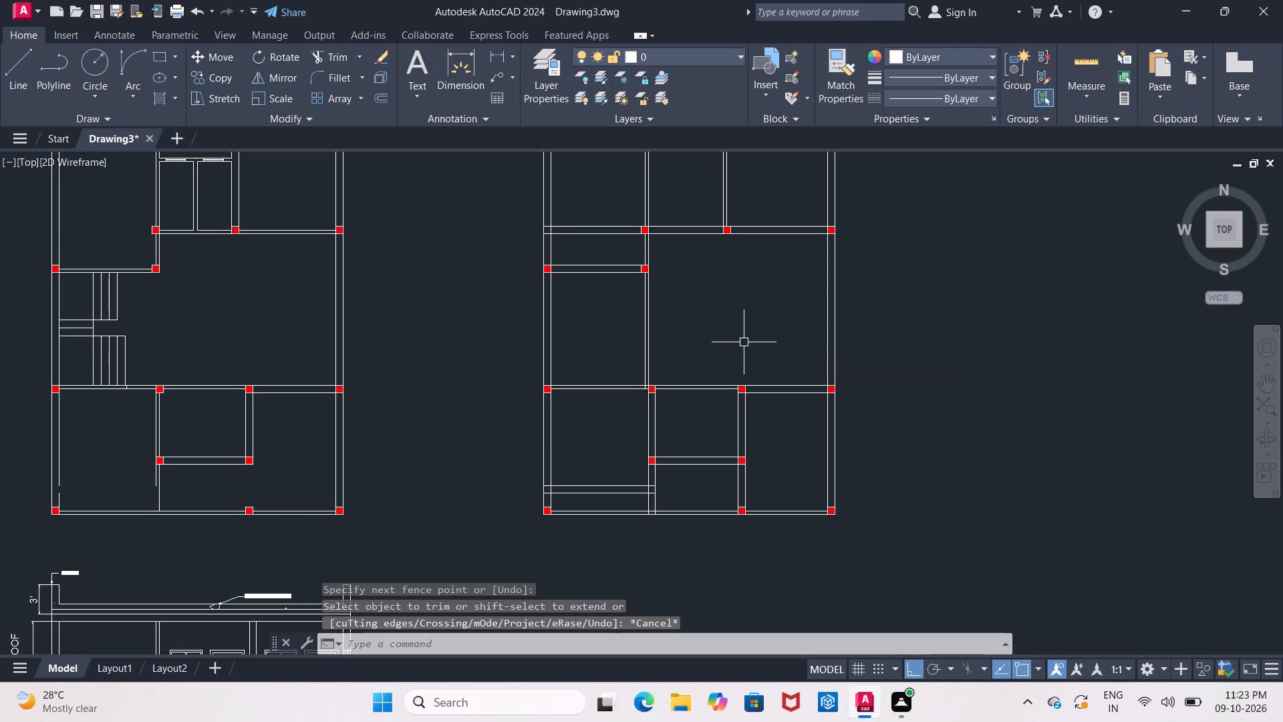
Select the inner and outer lines of the second plan's left outer wall and bottom wall, leaving the red columns unselected.
scroll(756, 340, down, 1)
middle_drag(768, 326, 843, 284)
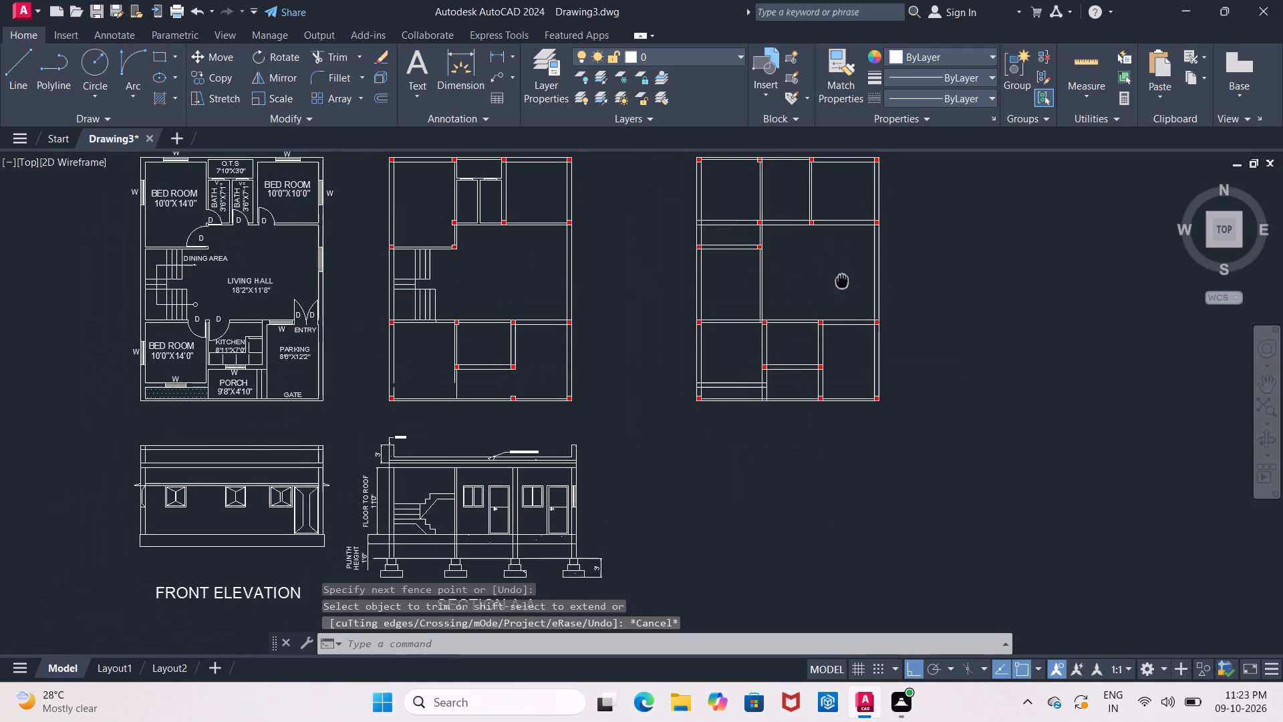
middle_drag(843, 284, 845, 284)
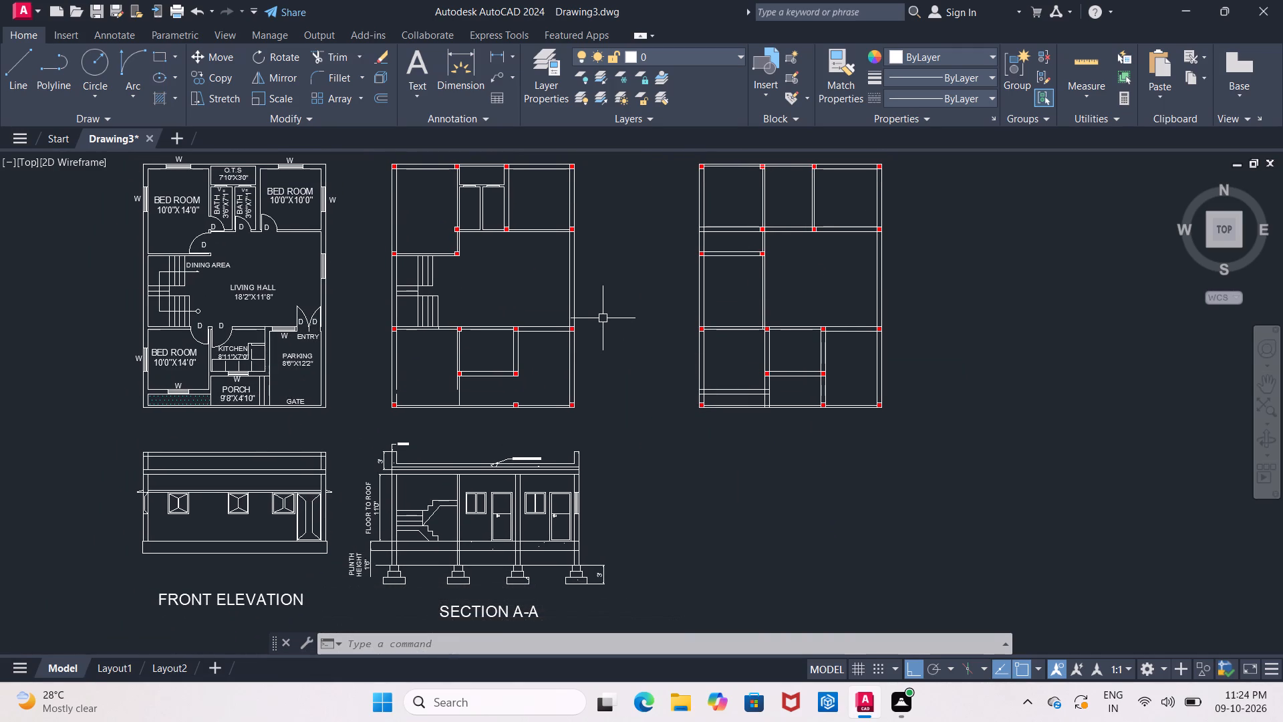
middle_drag(621, 295, 681, 302)
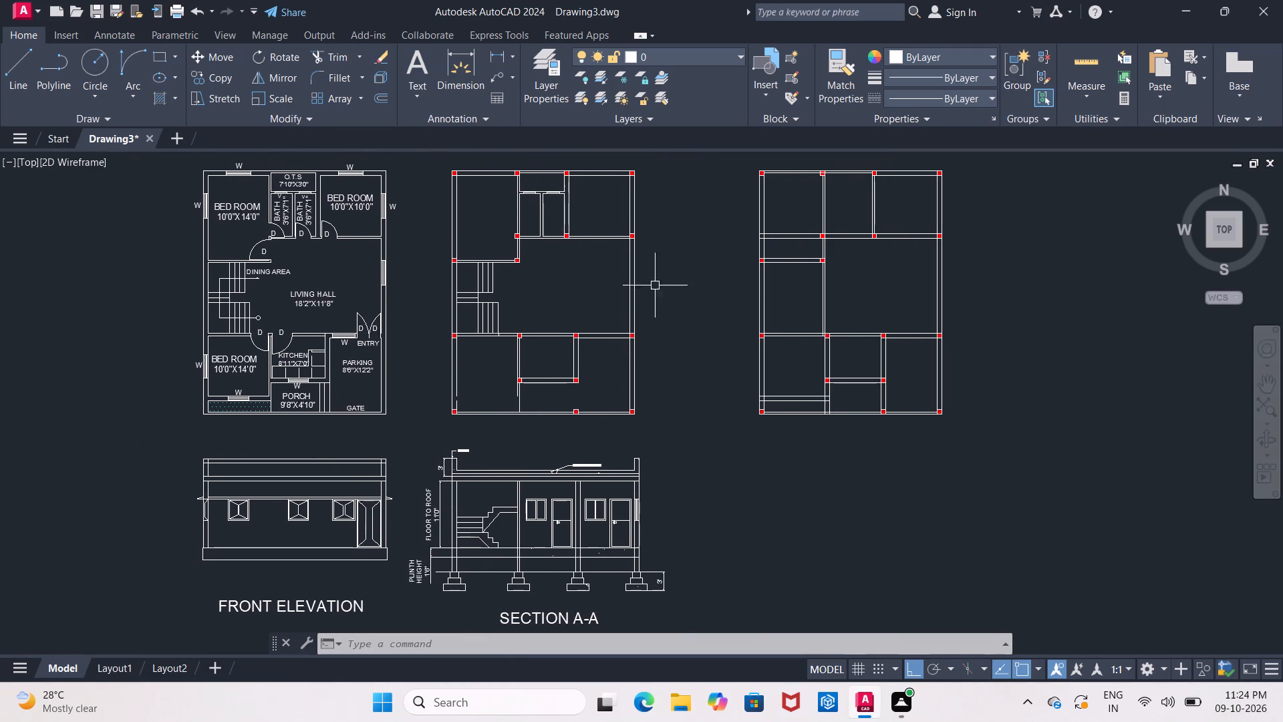
middle_click(498, 208)
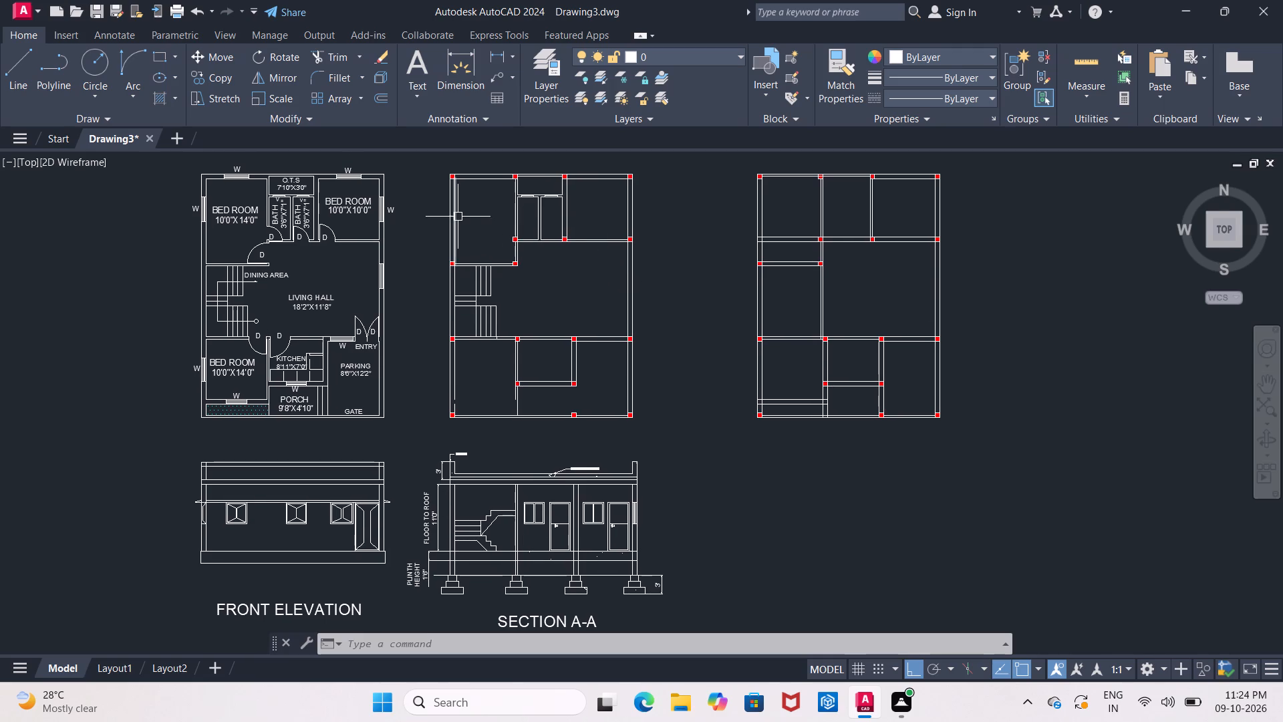
scroll(456, 217, up, 2)
click(434, 233)
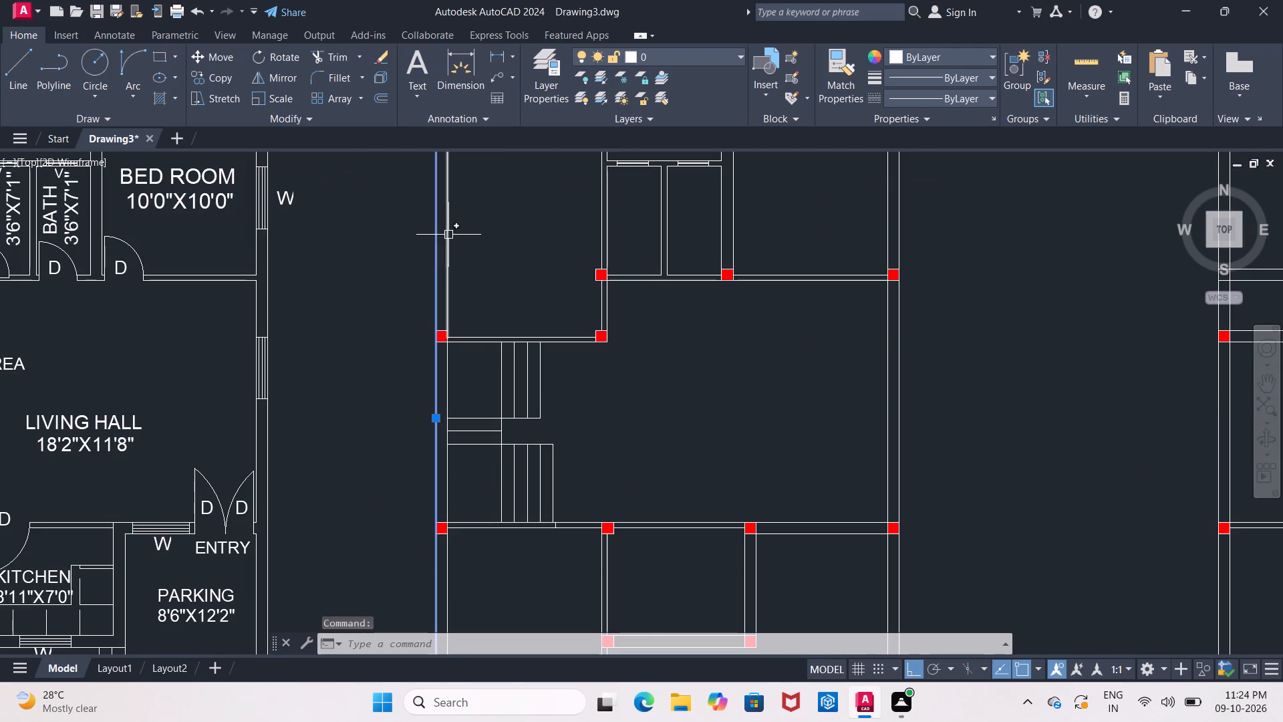
click(452, 237)
click(444, 244)
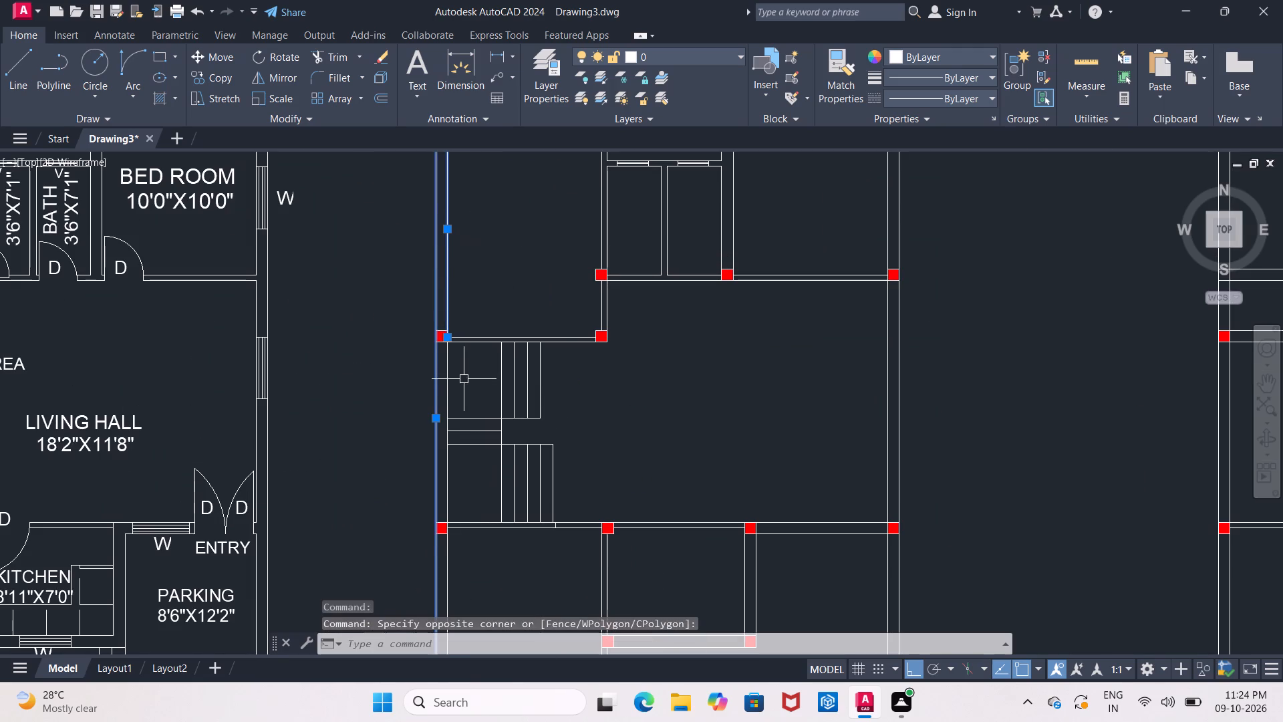
click(446, 389)
middle_drag(453, 376, 441, 223)
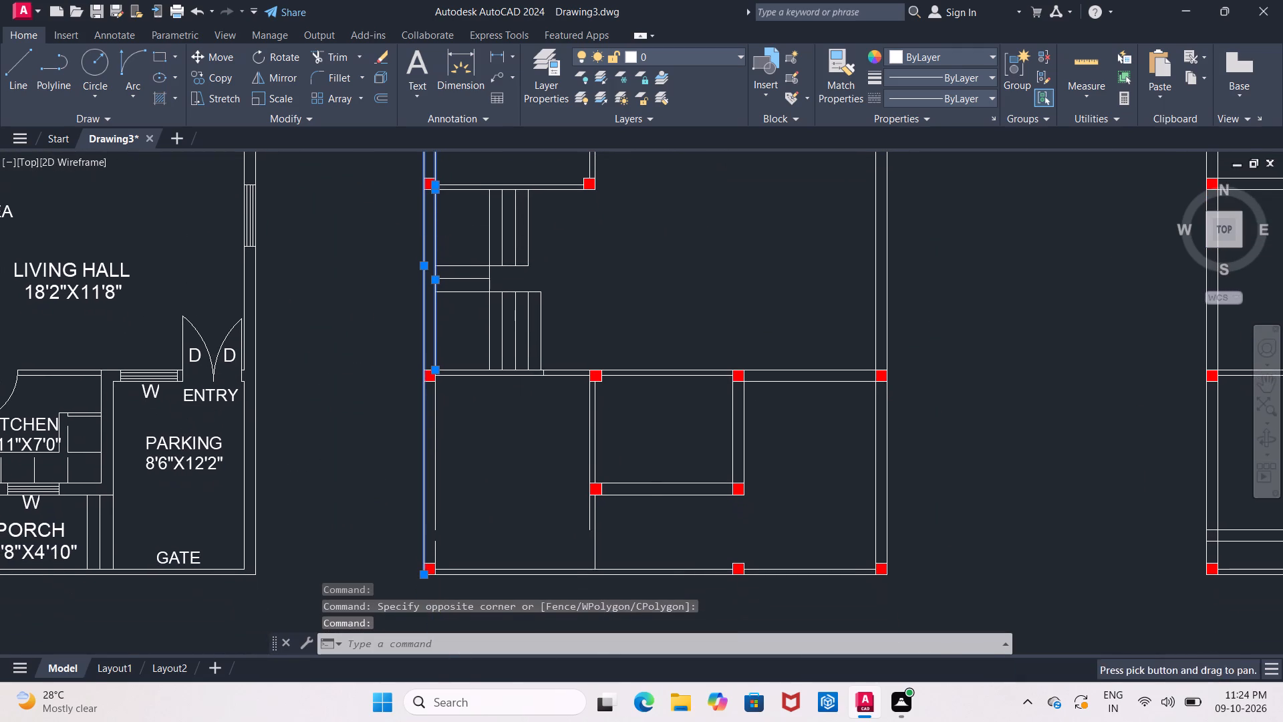
click(437, 448)
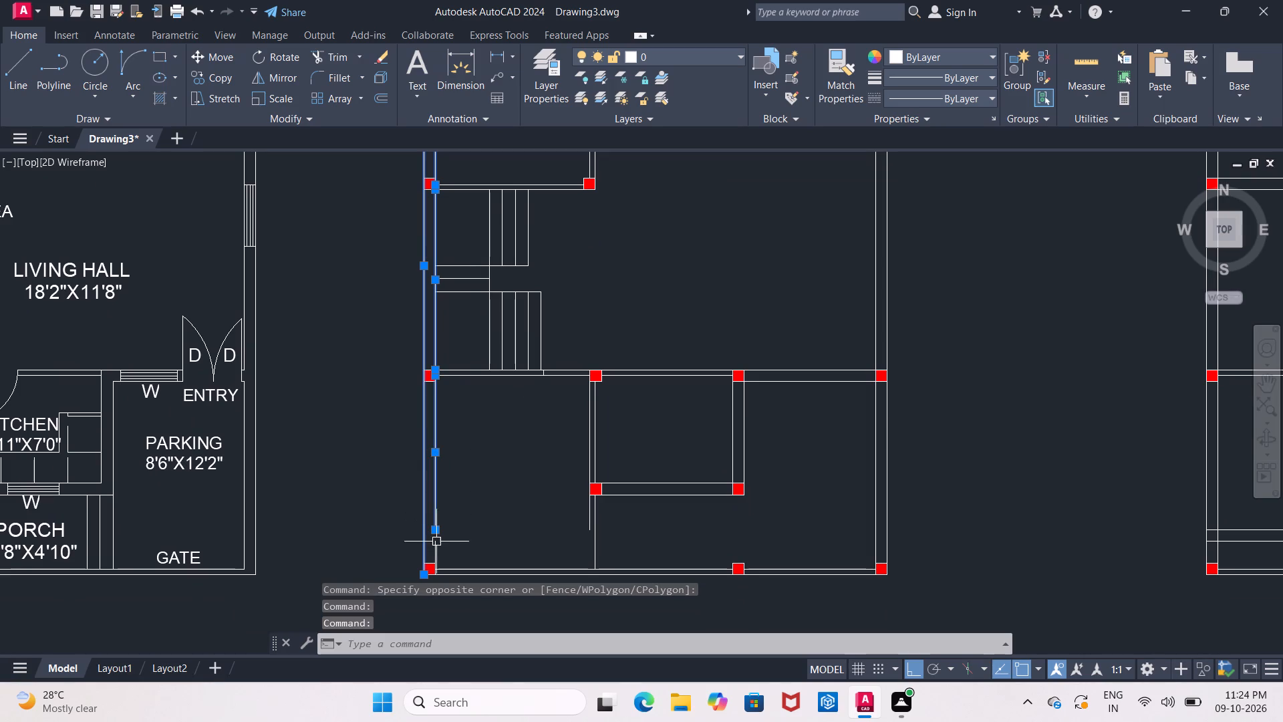
click(438, 544)
click(475, 571)
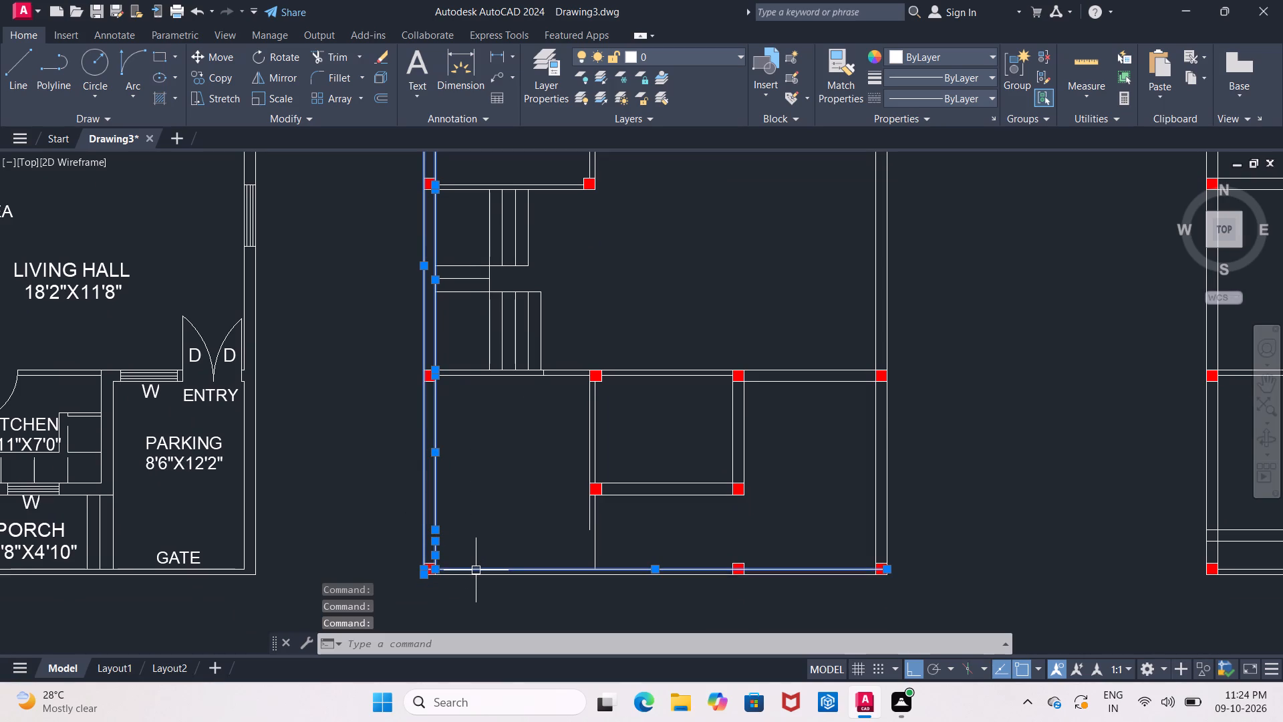
click(481, 576)
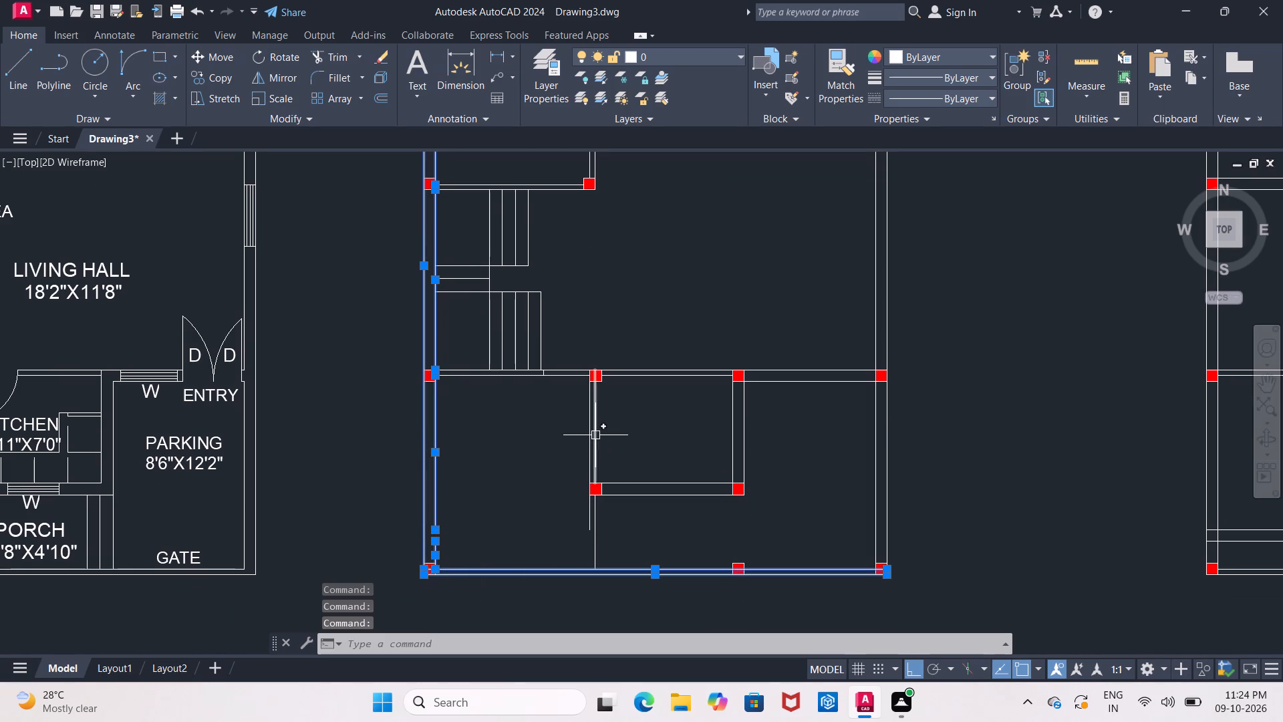
Add to the selection the second plan's lower partition lines beside the small central room and the lower cross wall's lines.
click(595, 435)
click(586, 445)
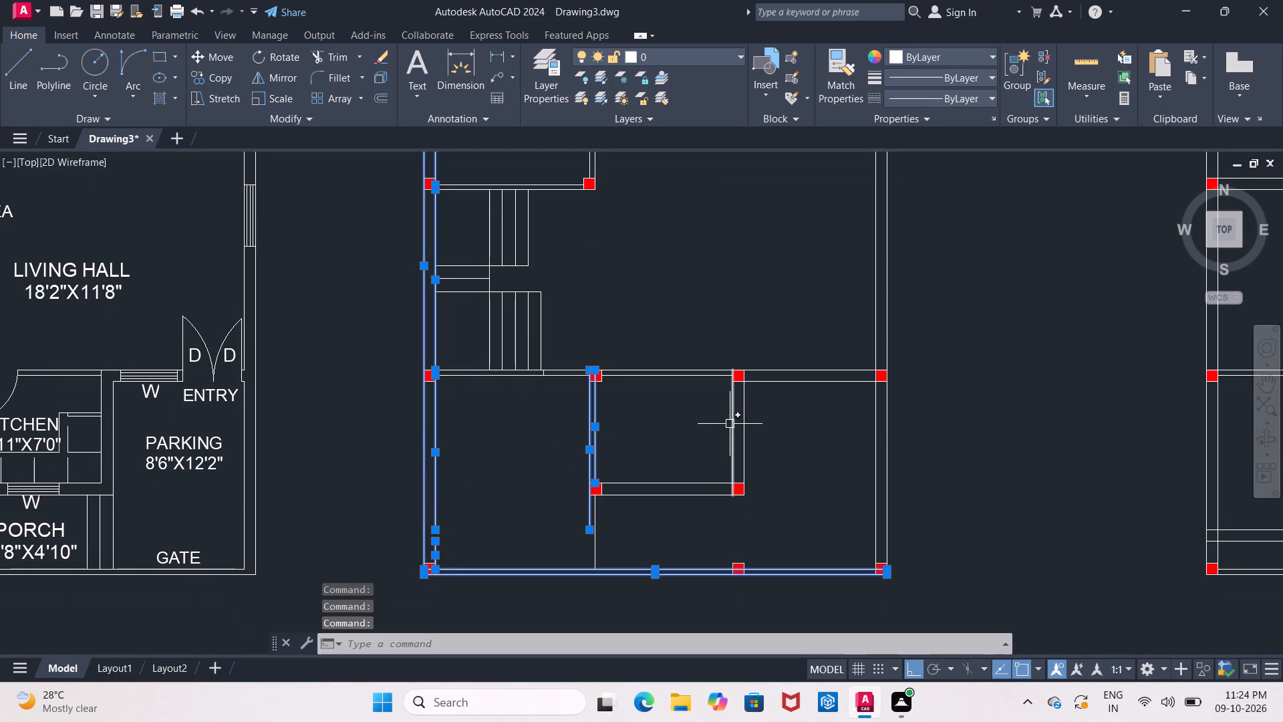
click(730, 424)
click(684, 378)
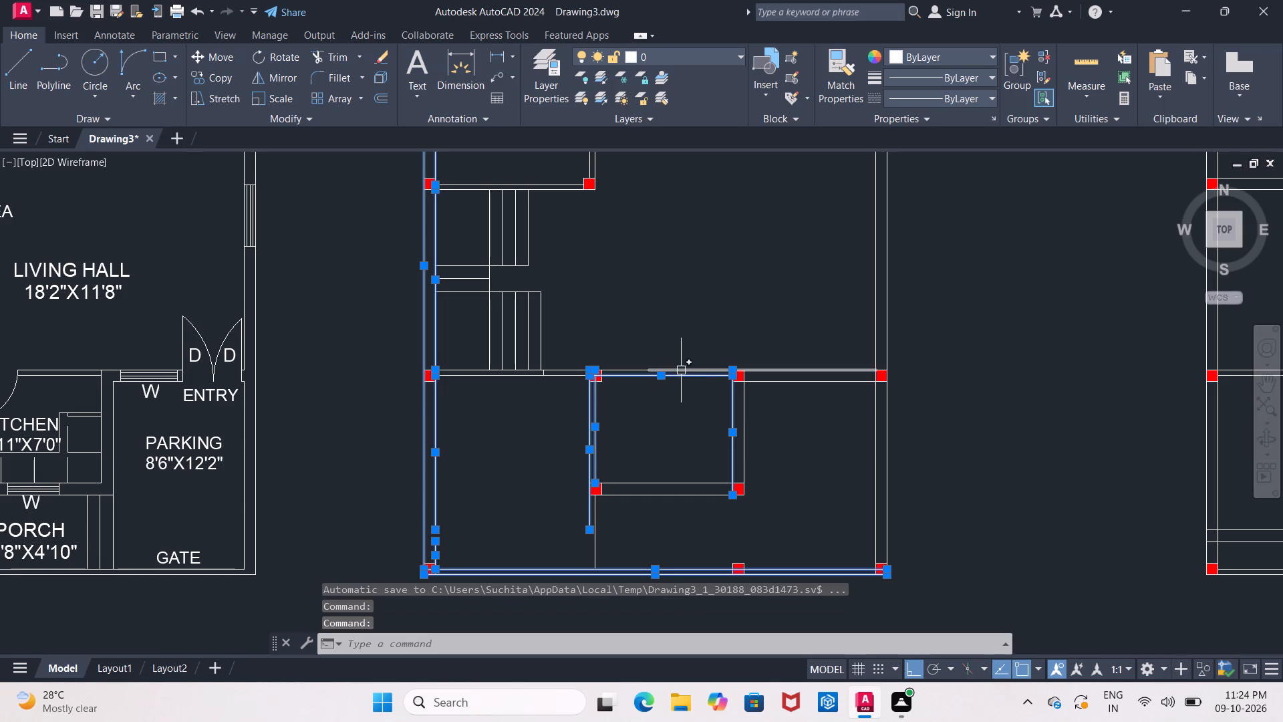
click(680, 368)
click(556, 372)
scroll(503, 392, up, 1)
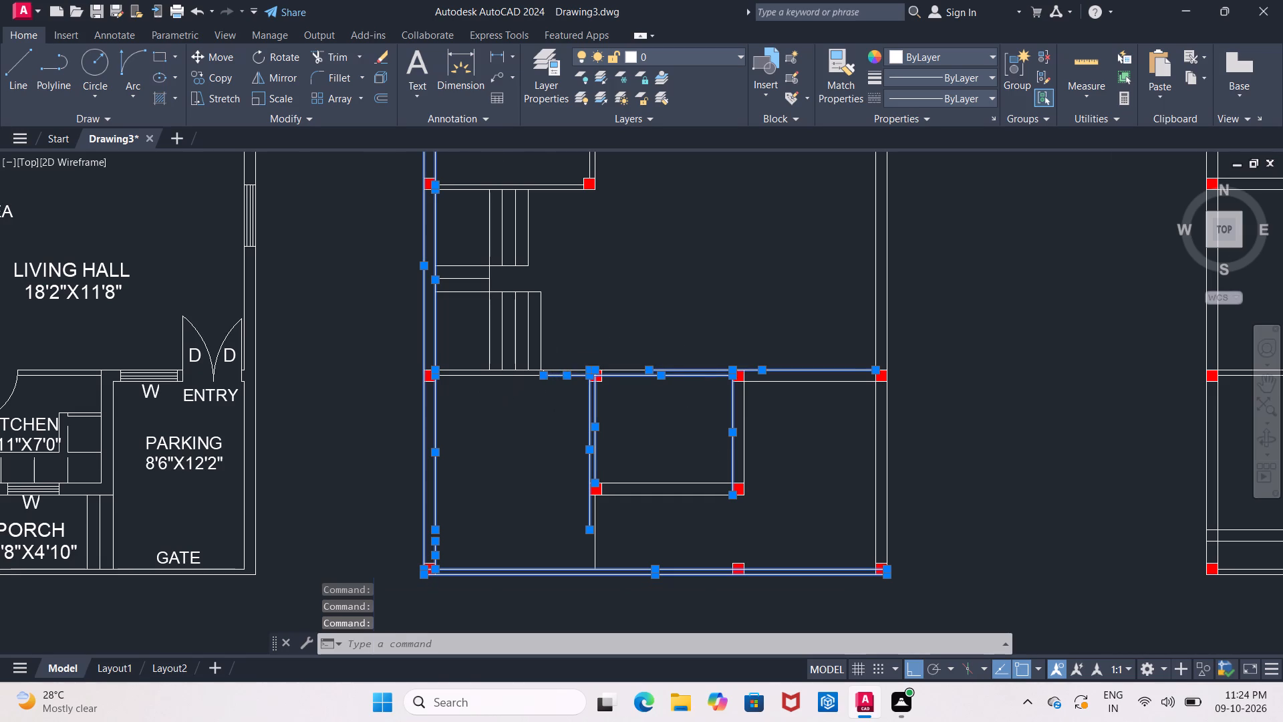
scroll(503, 392, up, 1)
click(550, 334)
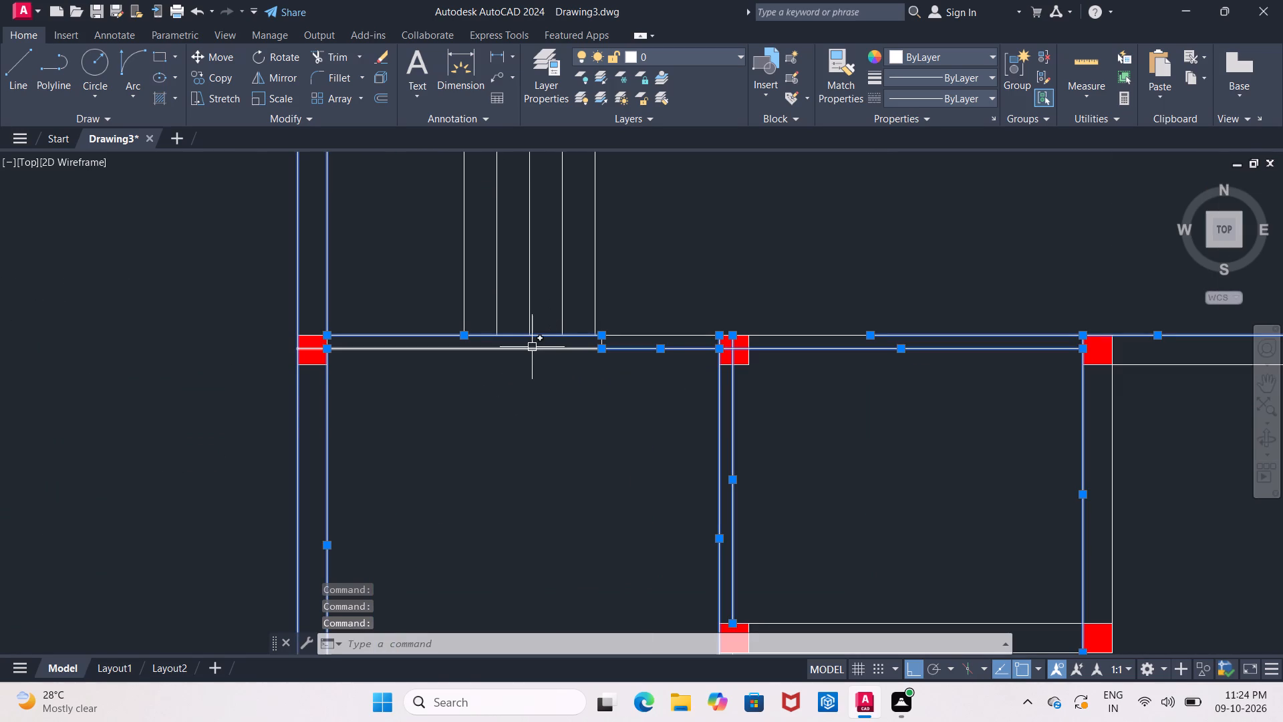
click(532, 348)
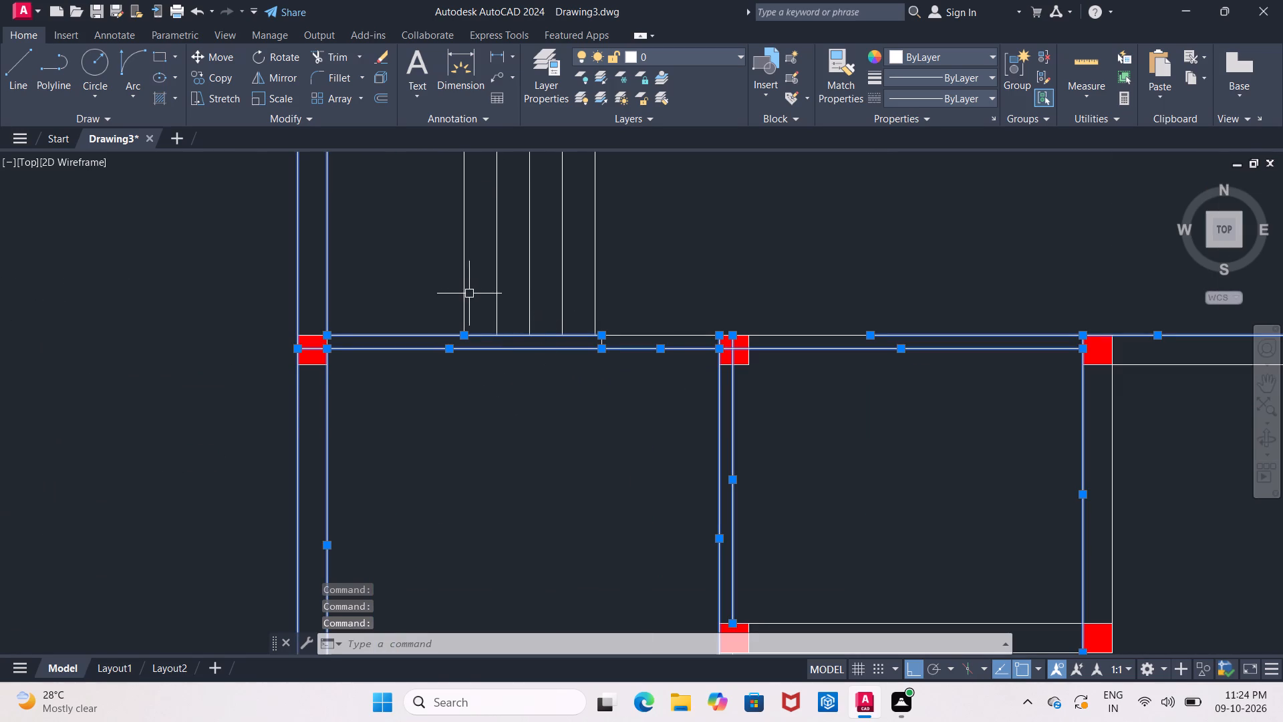
Add the vertical tread lines of the second plan's lower stair flight to the selection.
click(466, 295)
click(496, 302)
click(531, 307)
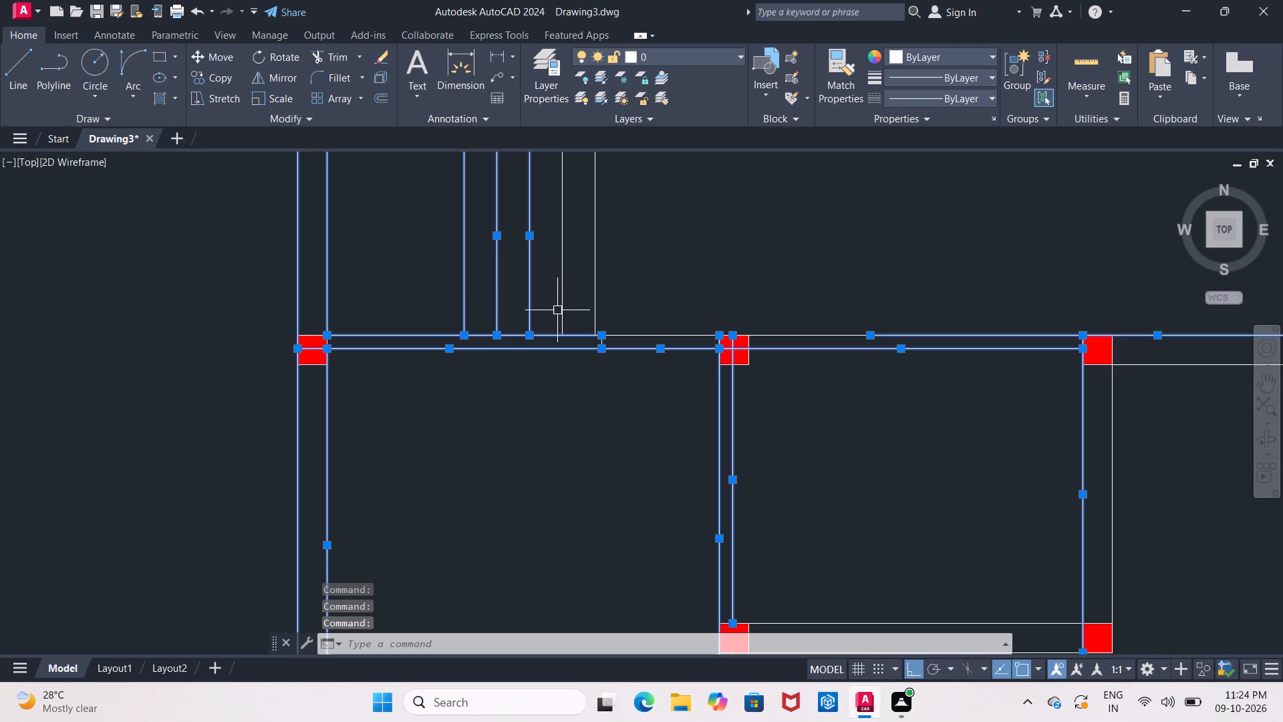
click(559, 310)
click(591, 314)
Add the upper stair flight's remaining tread lines and the three horizontal landing lines to the selection.
scroll(595, 306, down, 2)
middle_drag(596, 314, 594, 368)
scroll(558, 301, up, 2)
middle_drag(561, 308, 567, 372)
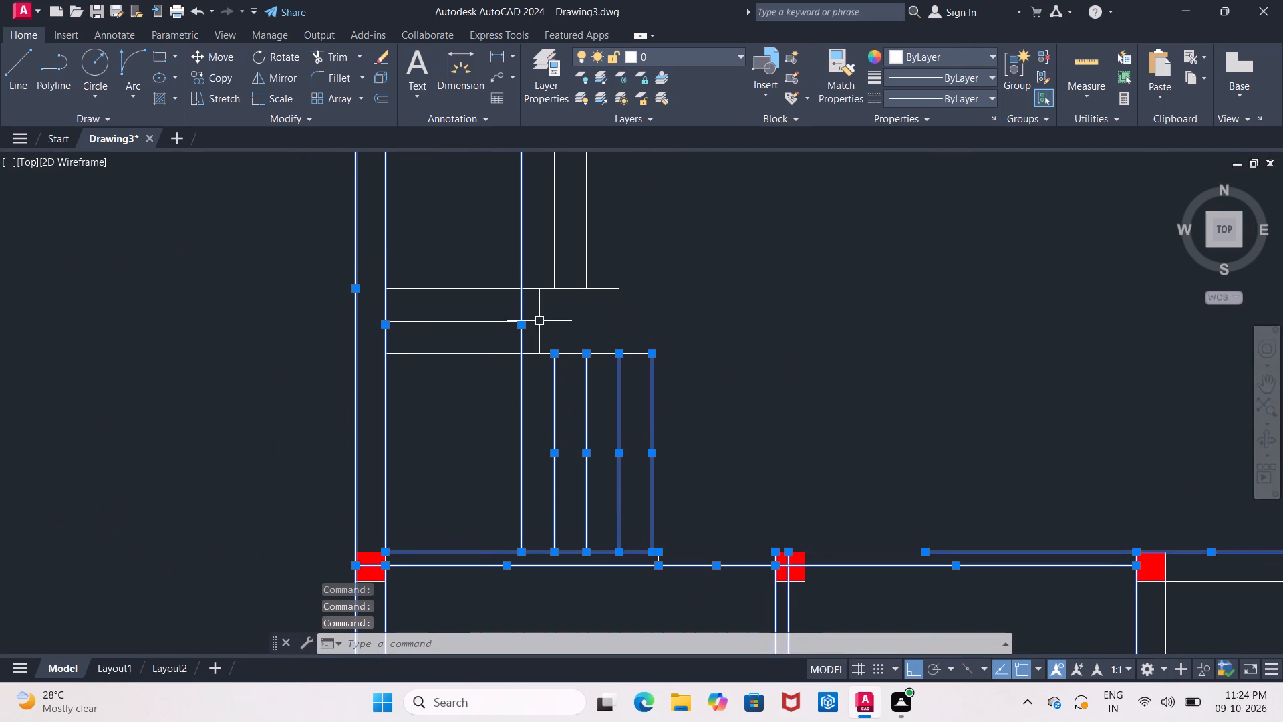
click(543, 290)
click(554, 271)
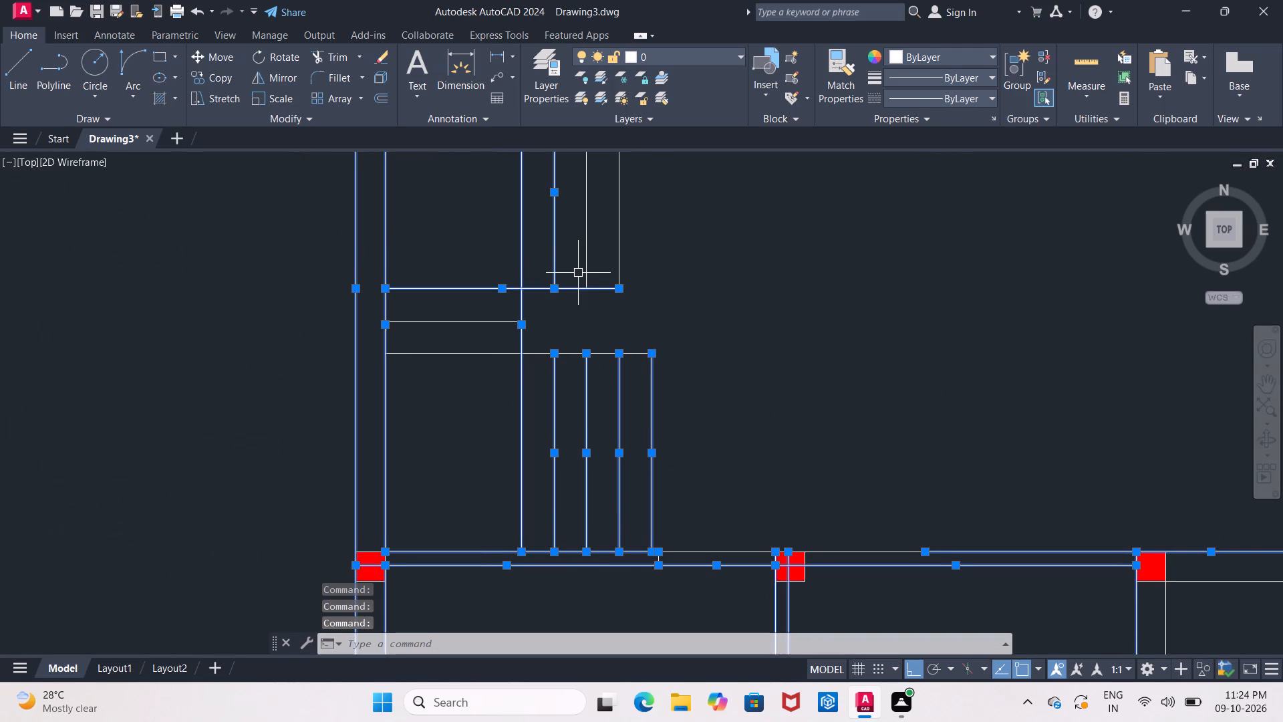
click(587, 273)
click(620, 268)
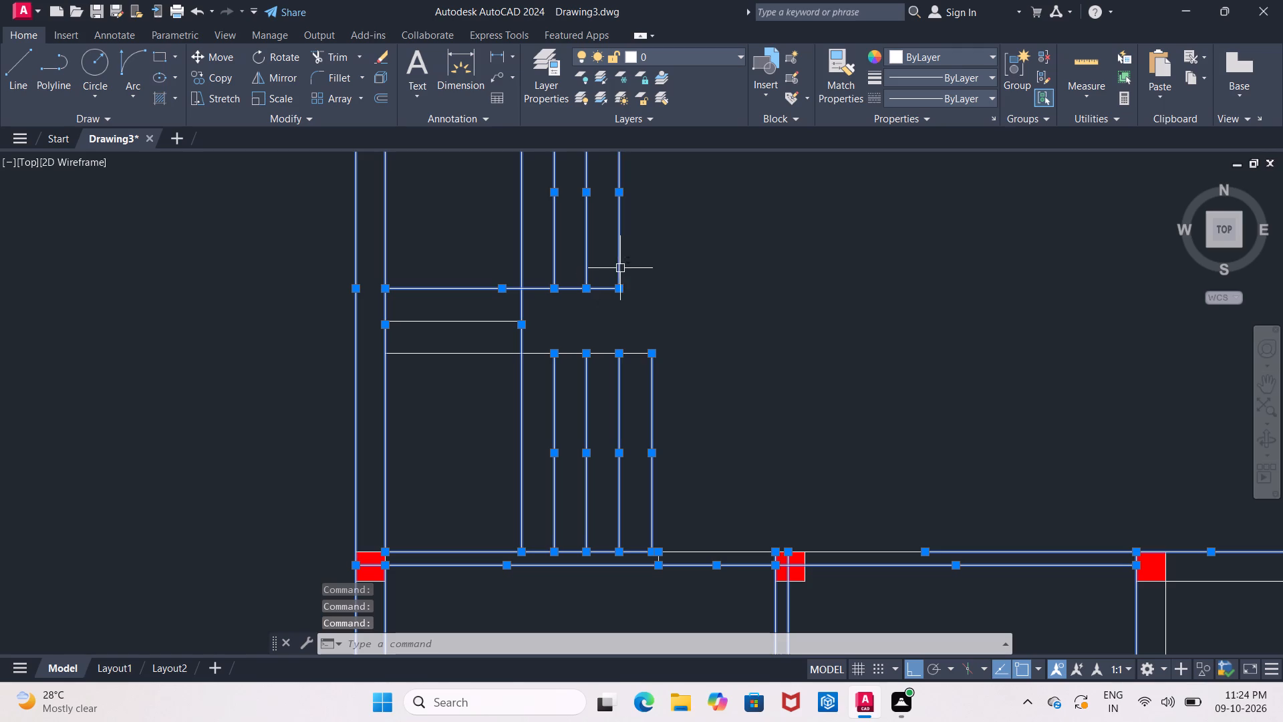
click(488, 319)
click(487, 354)
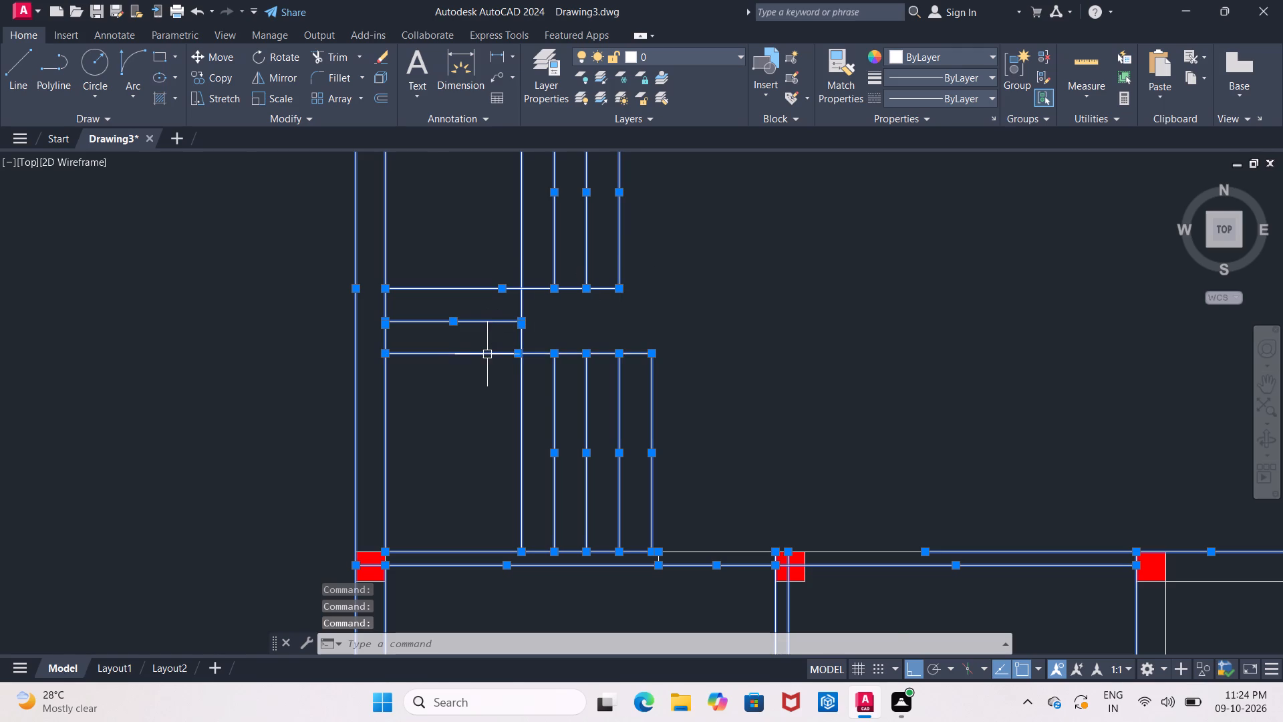
Add both lines of the wall above the stairs and both lines of the short return wall to the selection.
scroll(489, 354, down, 3)
middle_drag(645, 326, 557, 348)
scroll(454, 344, up, 2)
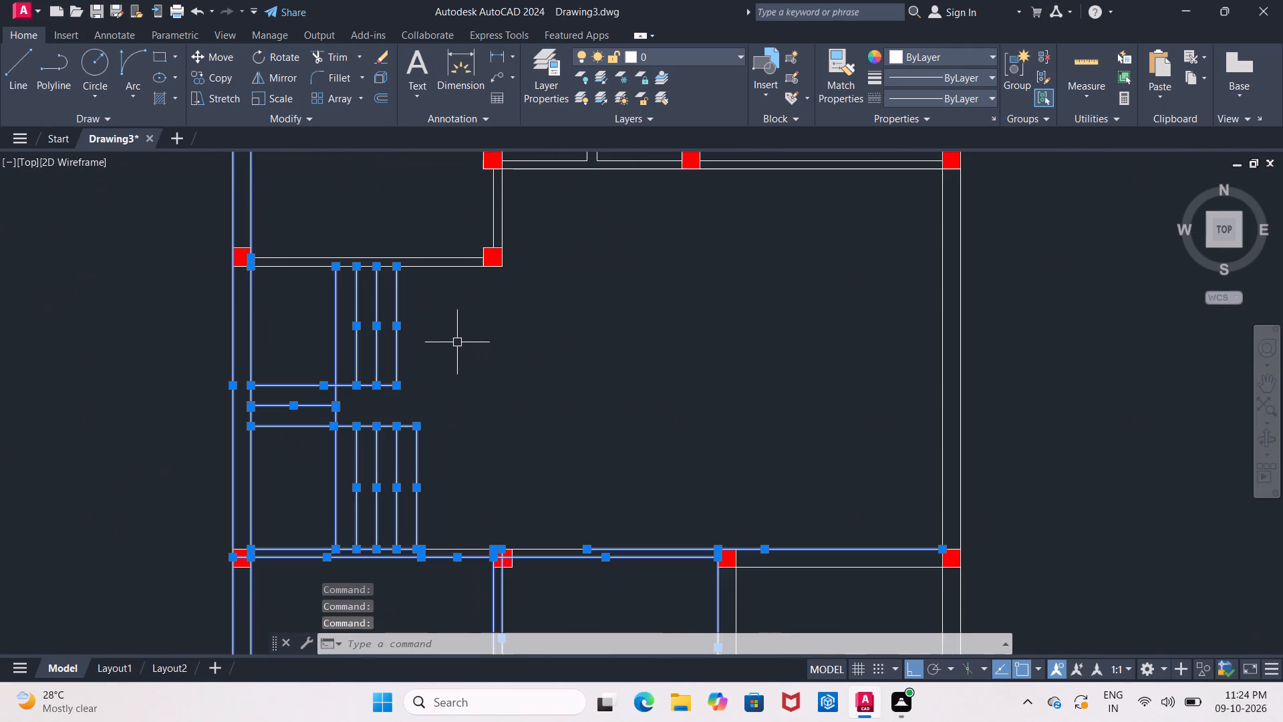
middle_drag(457, 342, 482, 436)
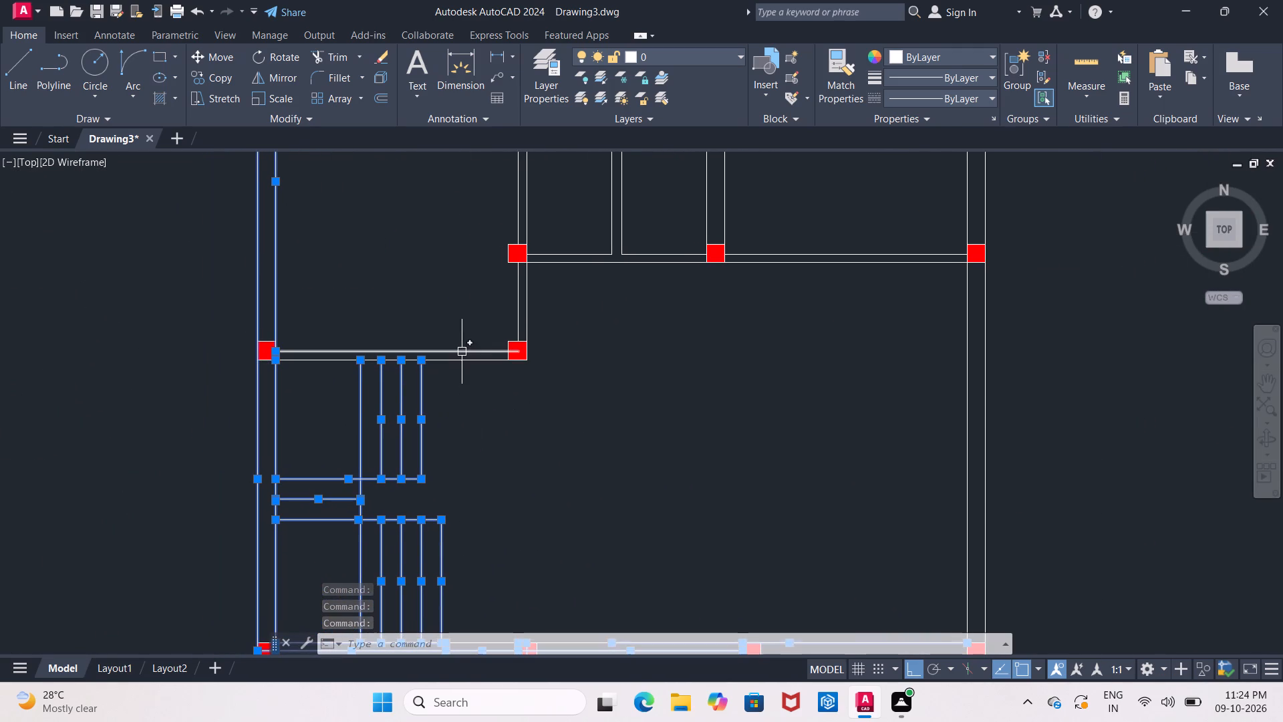
click(462, 352)
click(468, 363)
middle_drag(492, 391, 466, 452)
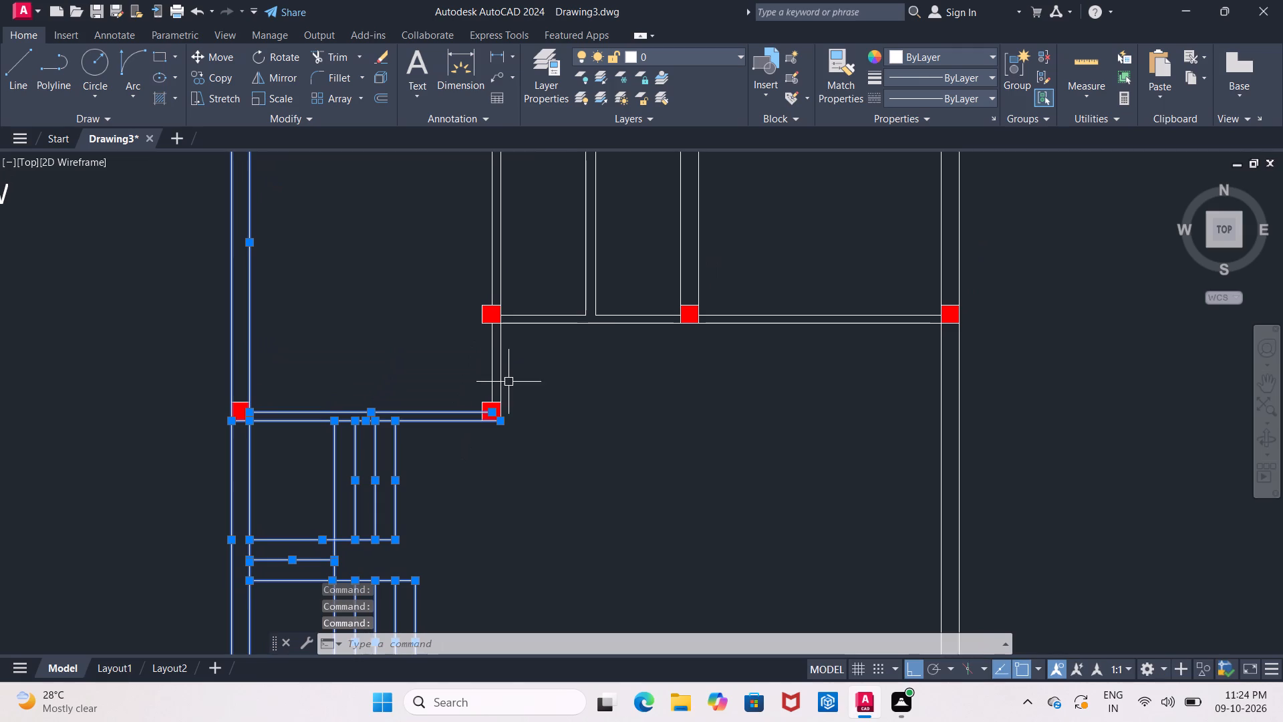
click(492, 378)
click(501, 372)
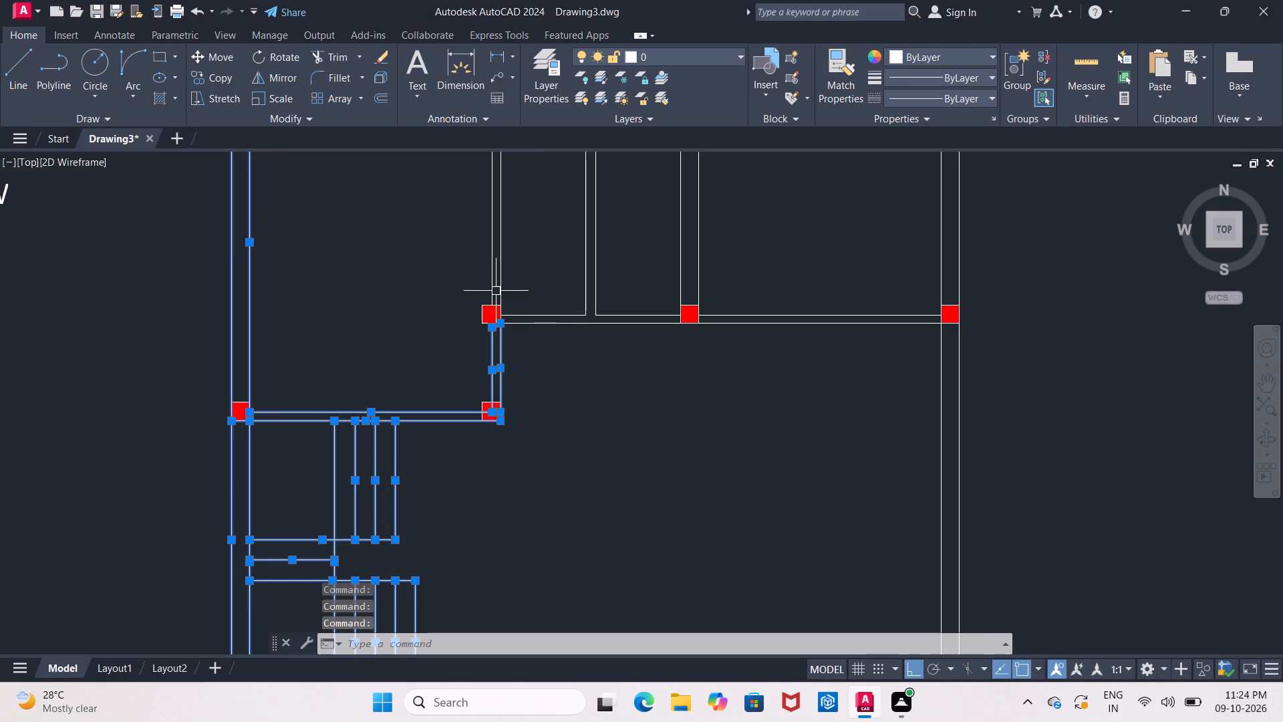
Add the two bath rooms' left wall, dividing wall and bottom wall lines in the second plan to the selection.
click(493, 279)
click(498, 277)
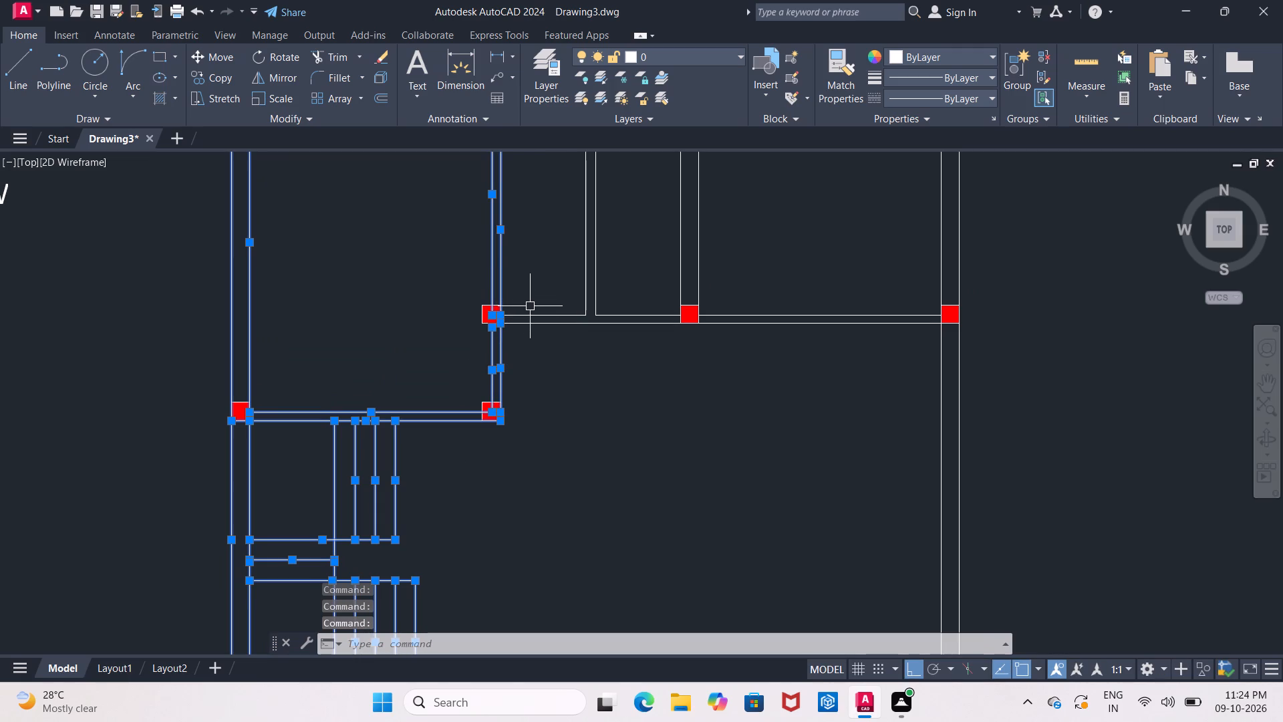
click(533, 314)
click(541, 325)
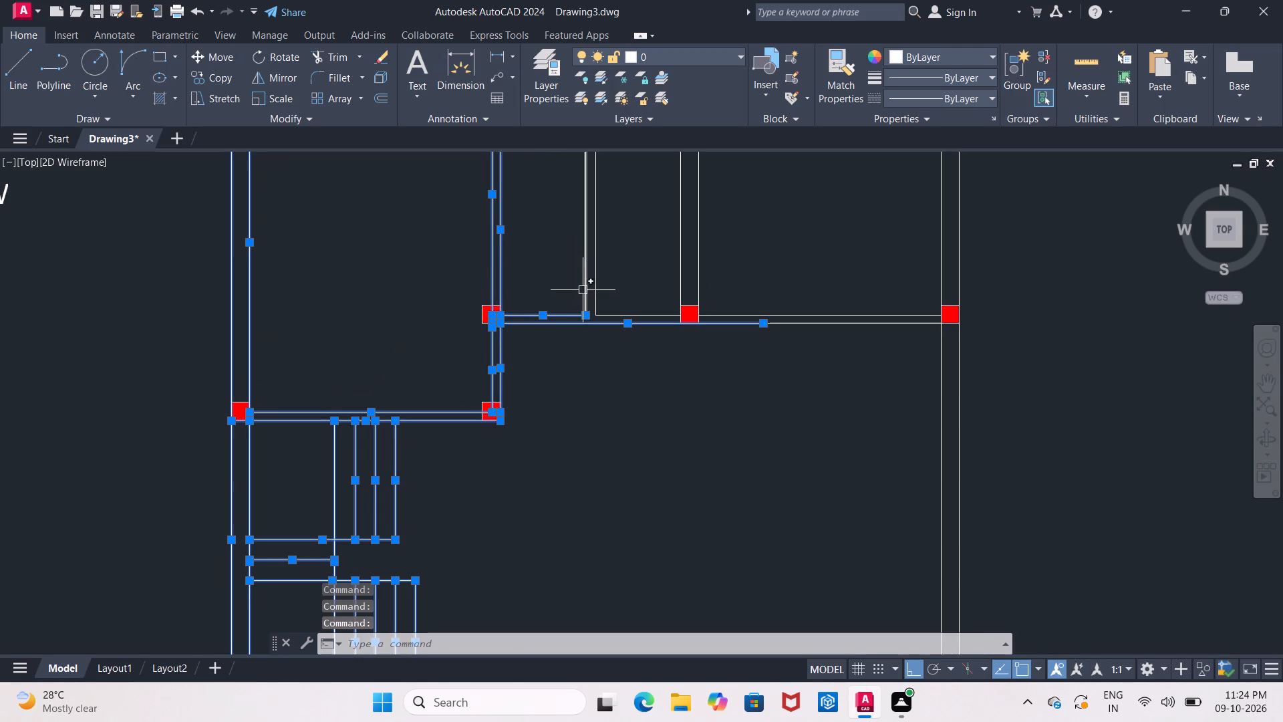
click(583, 289)
click(595, 291)
click(611, 314)
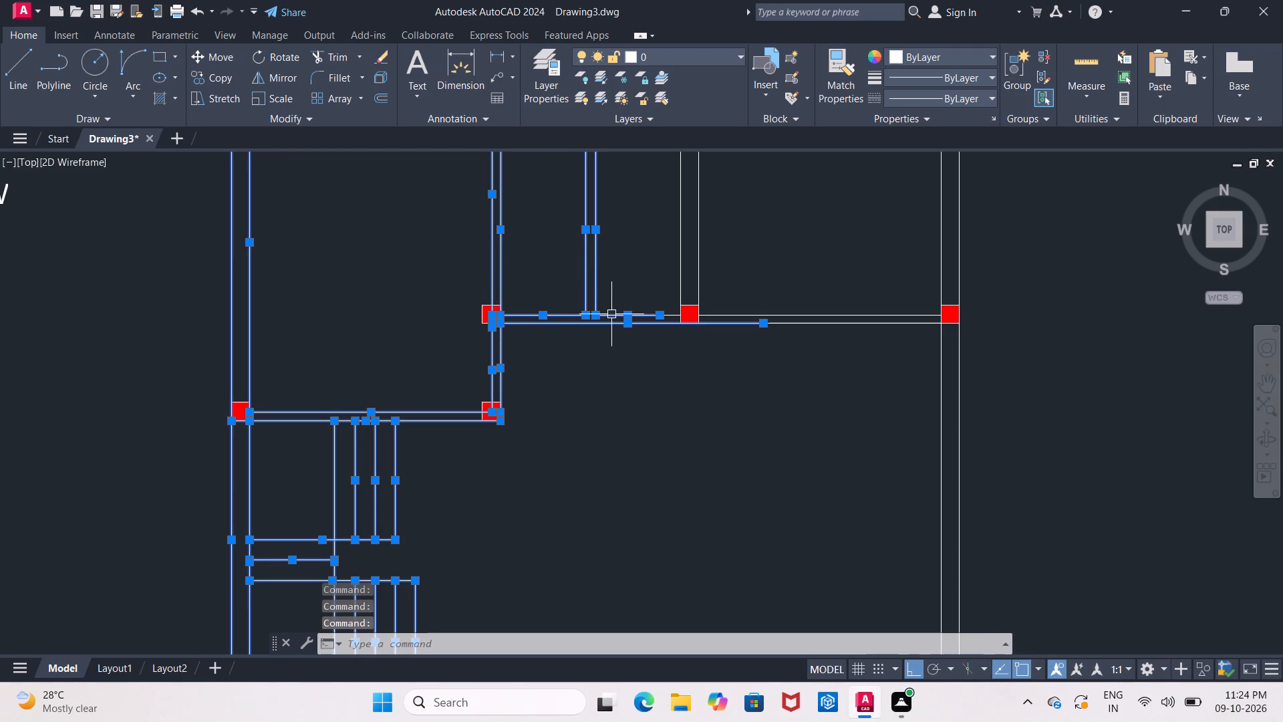
Add the upper line of the wall above the two bath rooms and the lines of its two window openings to the selection.
scroll(618, 288, down, 2)
middle_drag(618, 306, 615, 359)
scroll(584, 286, up, 4)
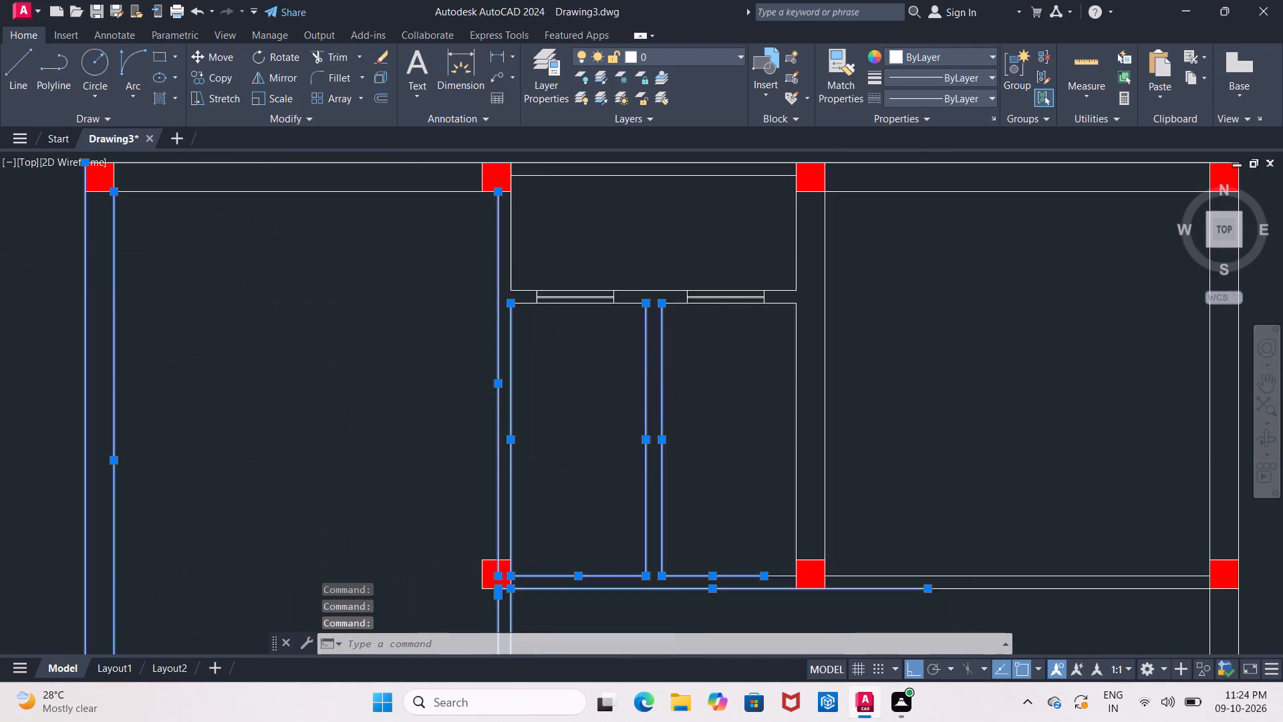
click(492, 293)
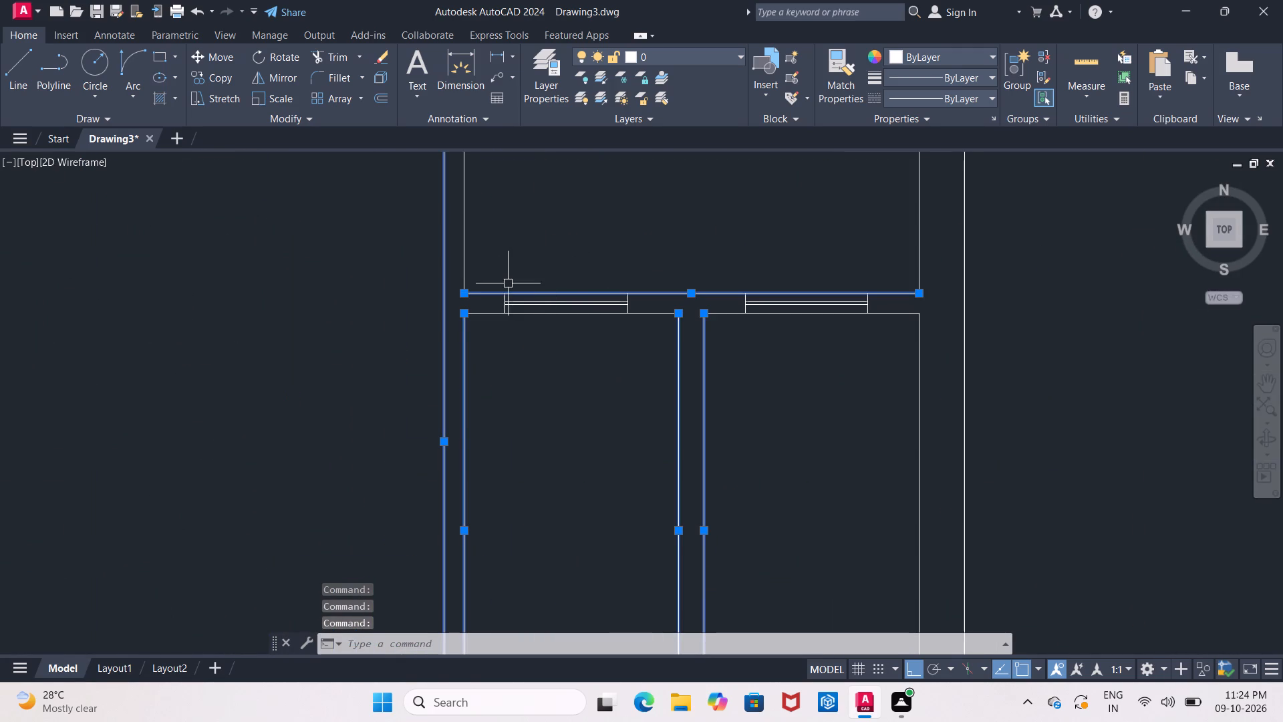
drag(492, 277, 603, 375)
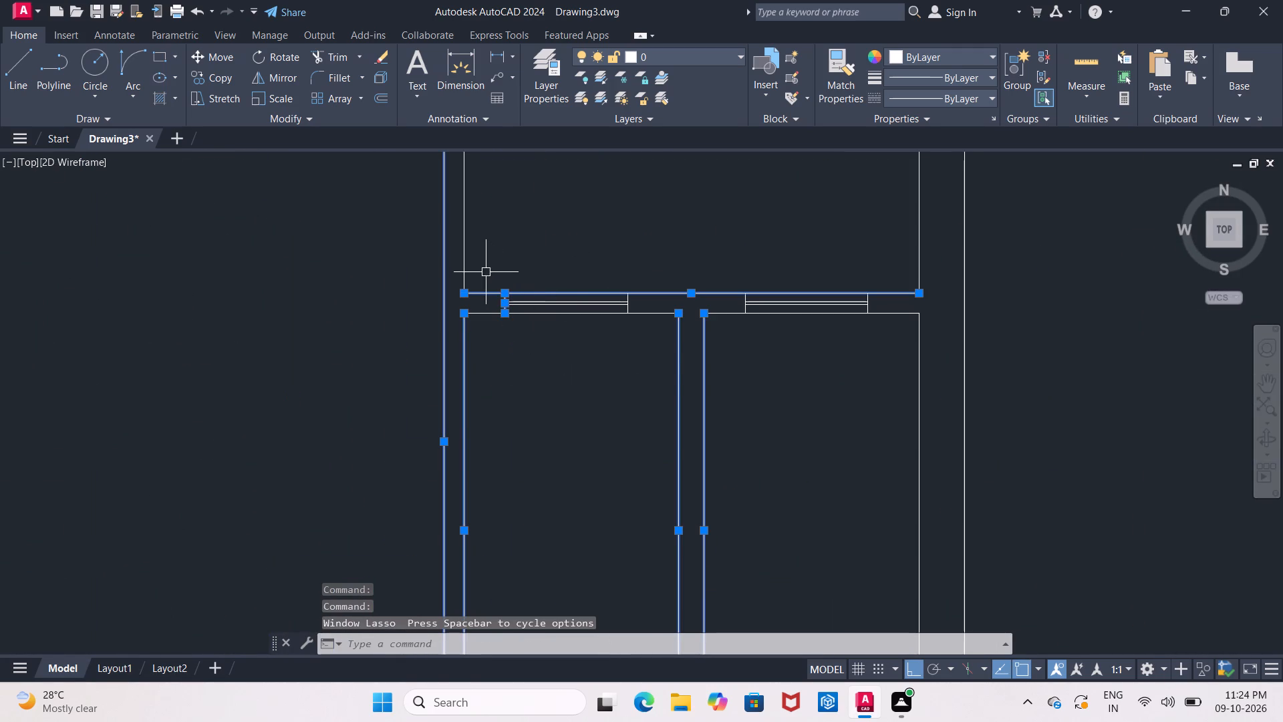
click(485, 271)
click(893, 377)
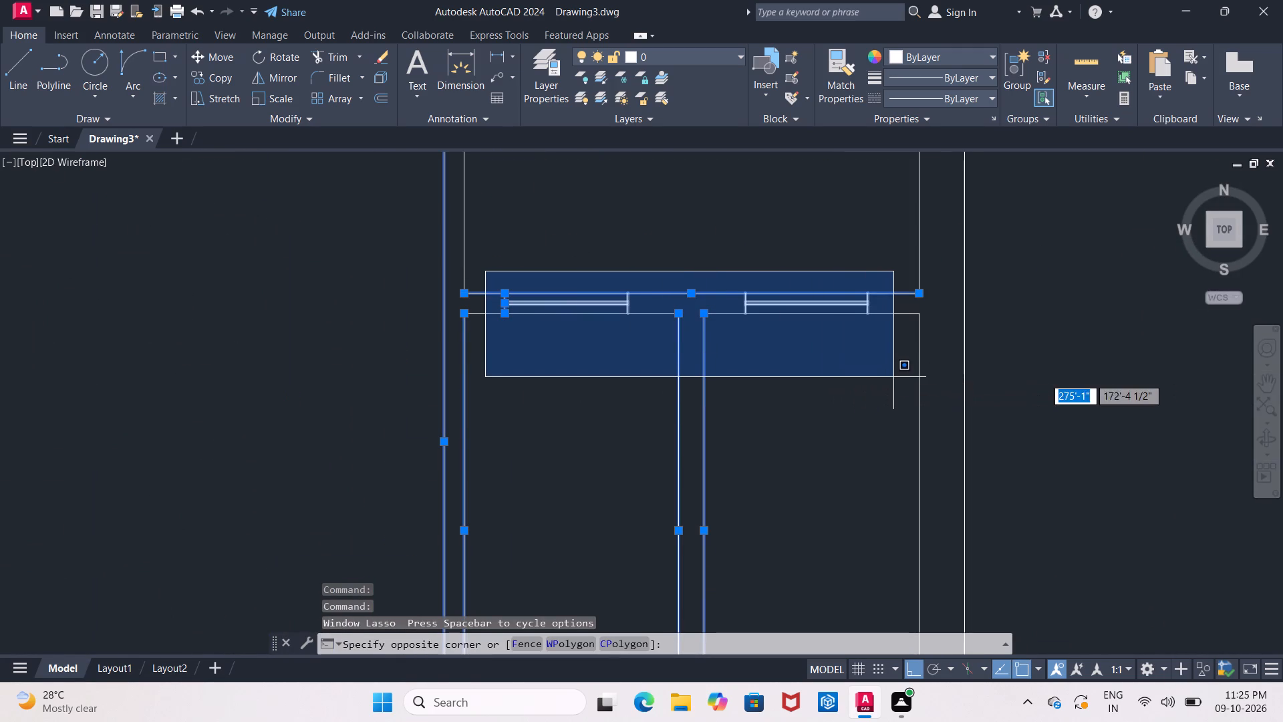
scroll(864, 379, down, 2)
middle_drag(851, 390, 788, 419)
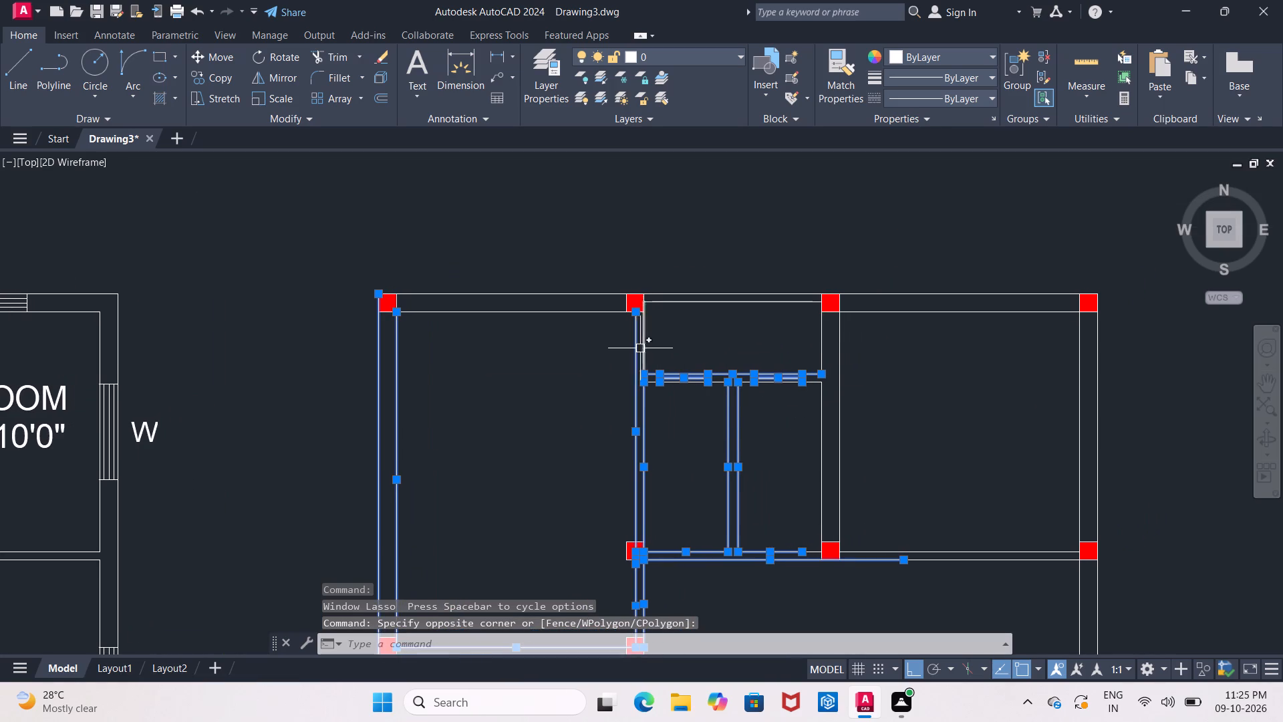
Add the second plan's top wall outer and inner lines and the left line of the small O.T.S space to the selection.
click(646, 345)
click(535, 314)
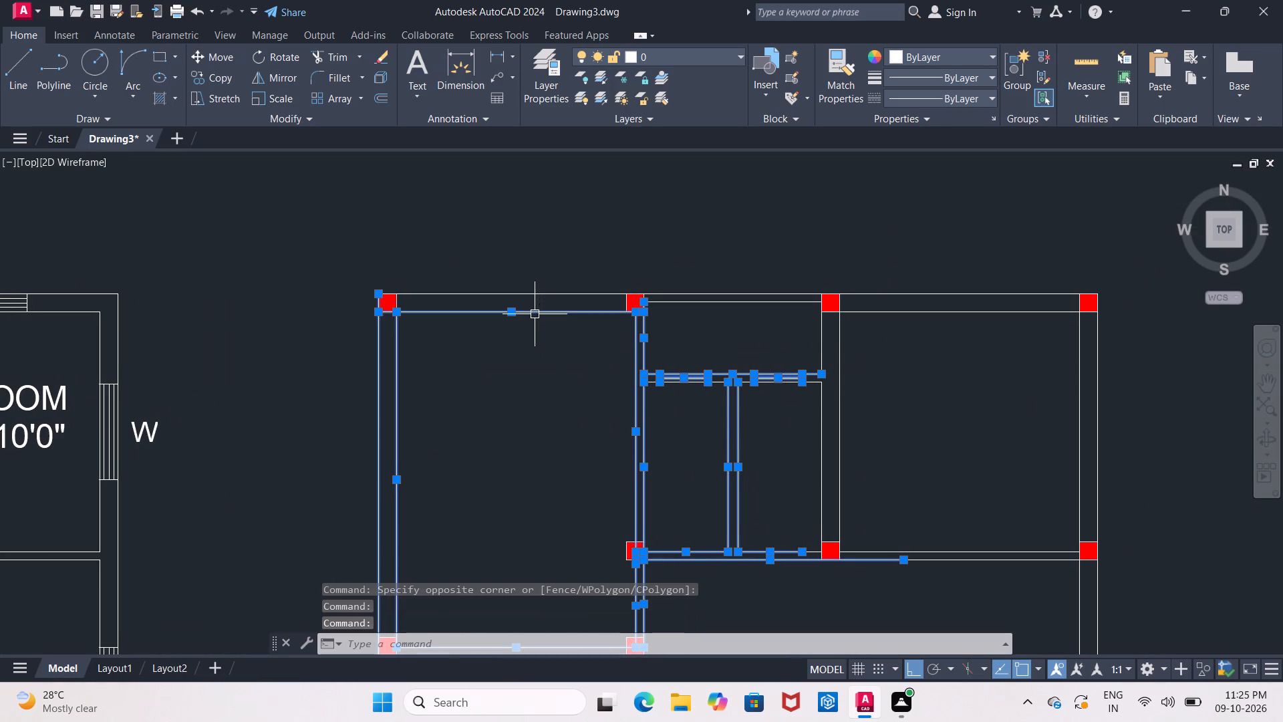
click(539, 292)
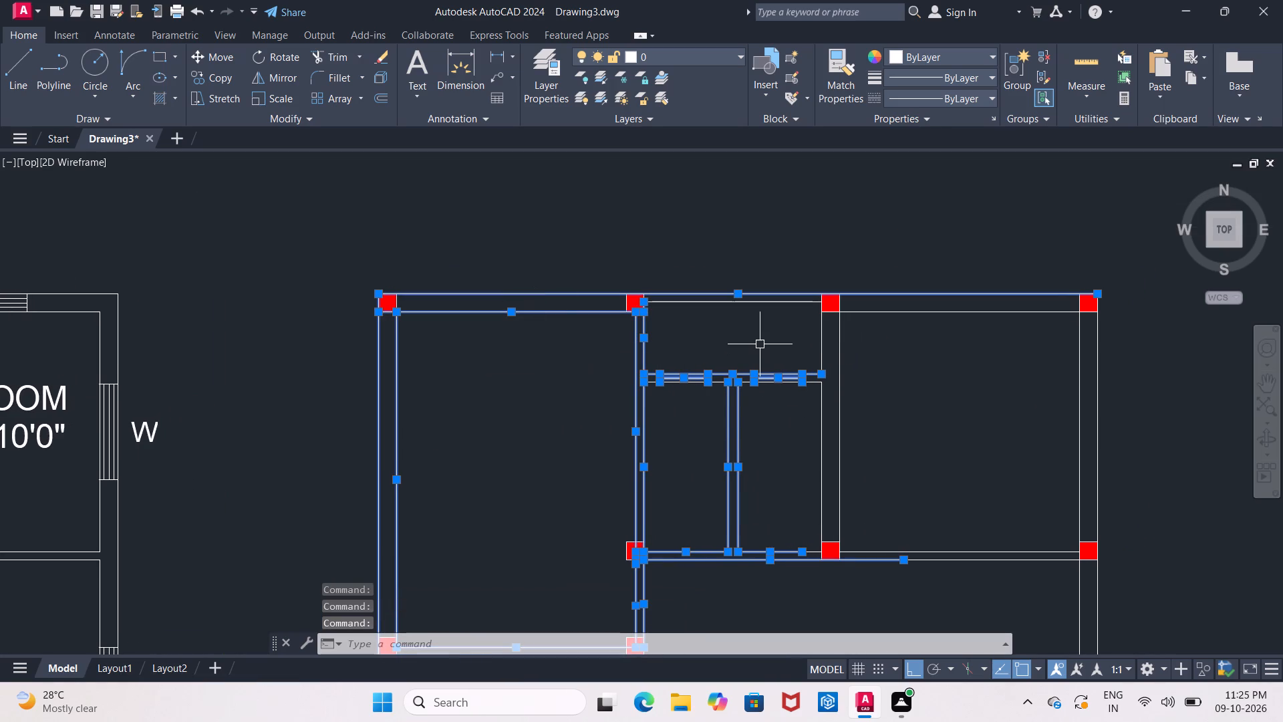
middle_drag(760, 344, 708, 340)
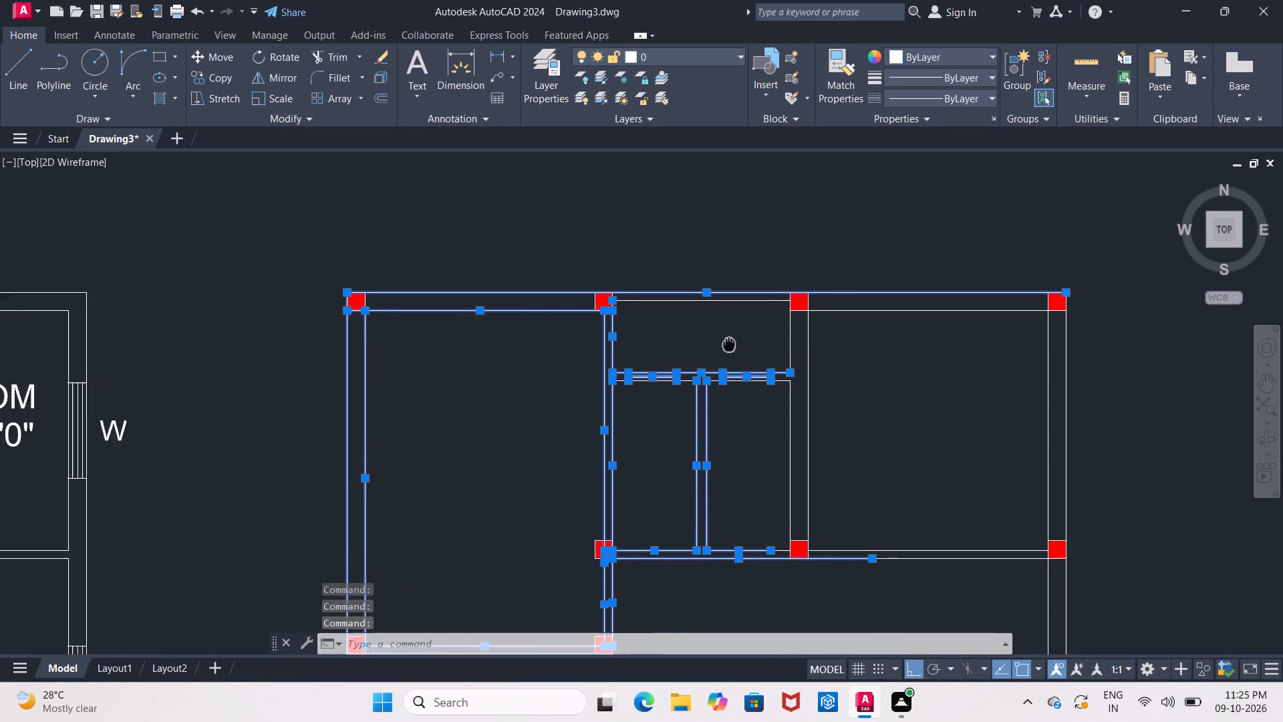
middle_drag(708, 340, 641, 331)
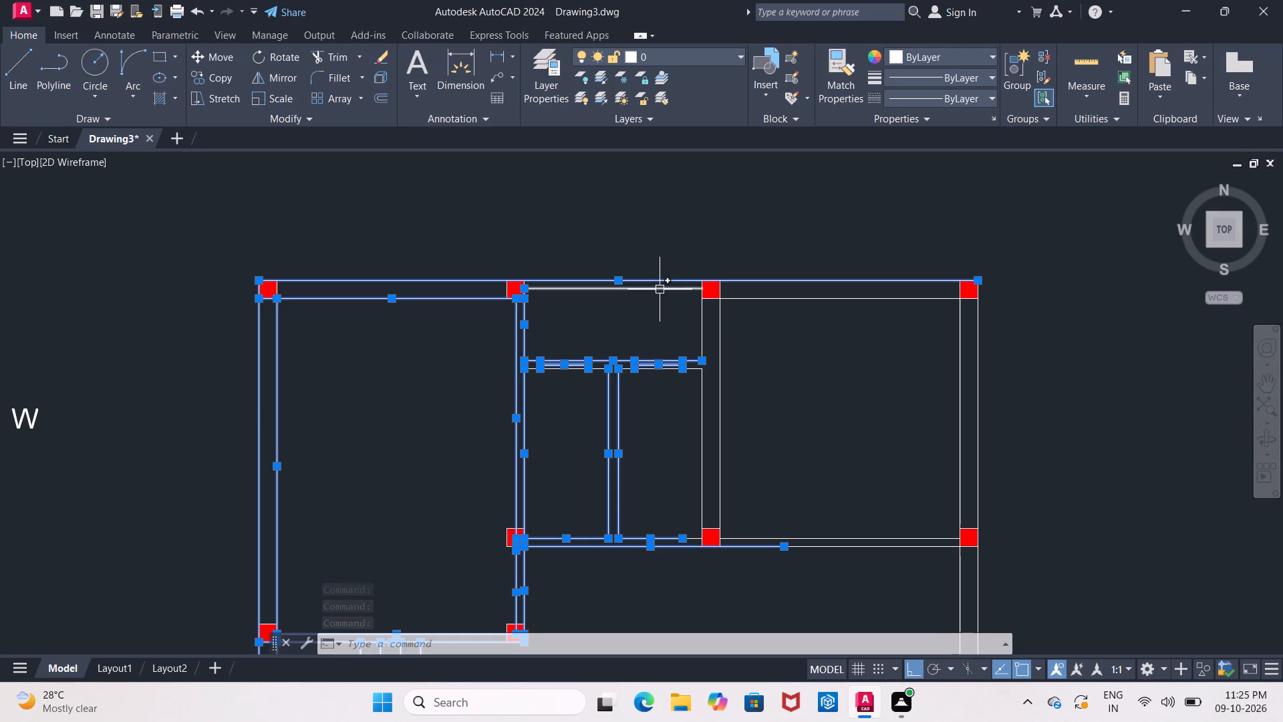
click(659, 289)
click(778, 299)
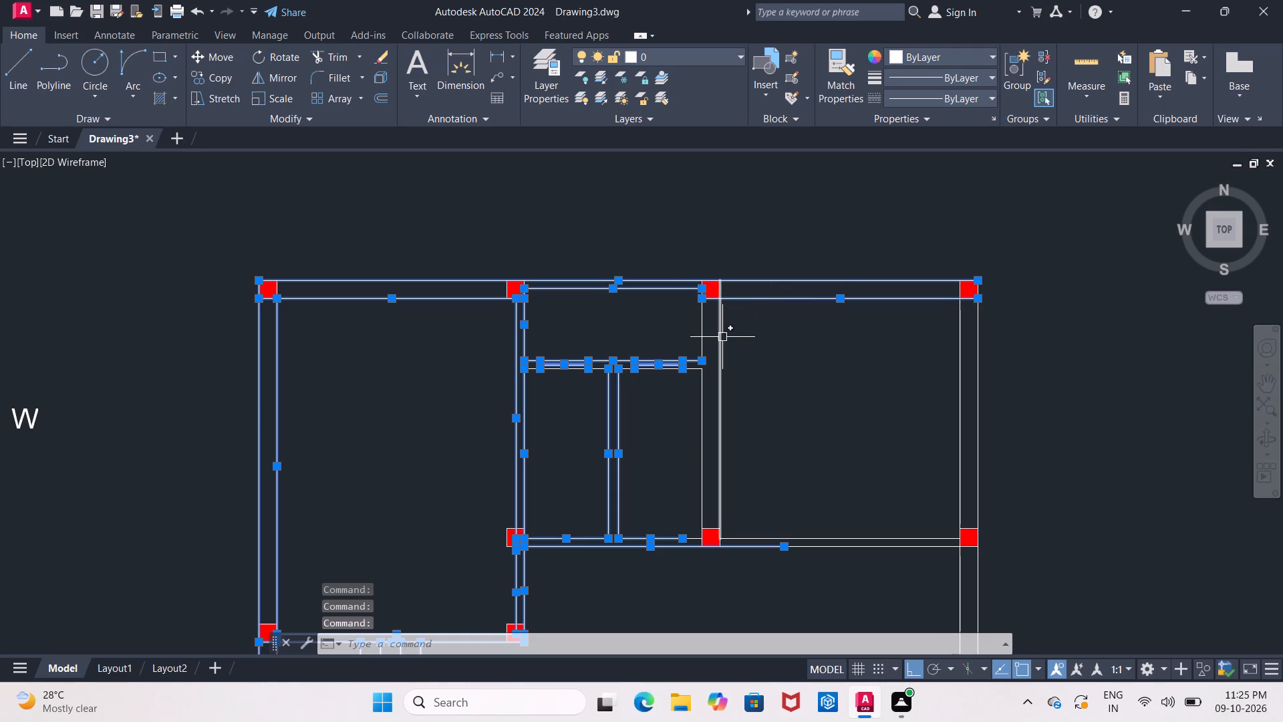
Add both sides of the wall between the baths and the right bedroom, and the bath-side lines below the windows, to the selection.
click(722, 337)
click(701, 337)
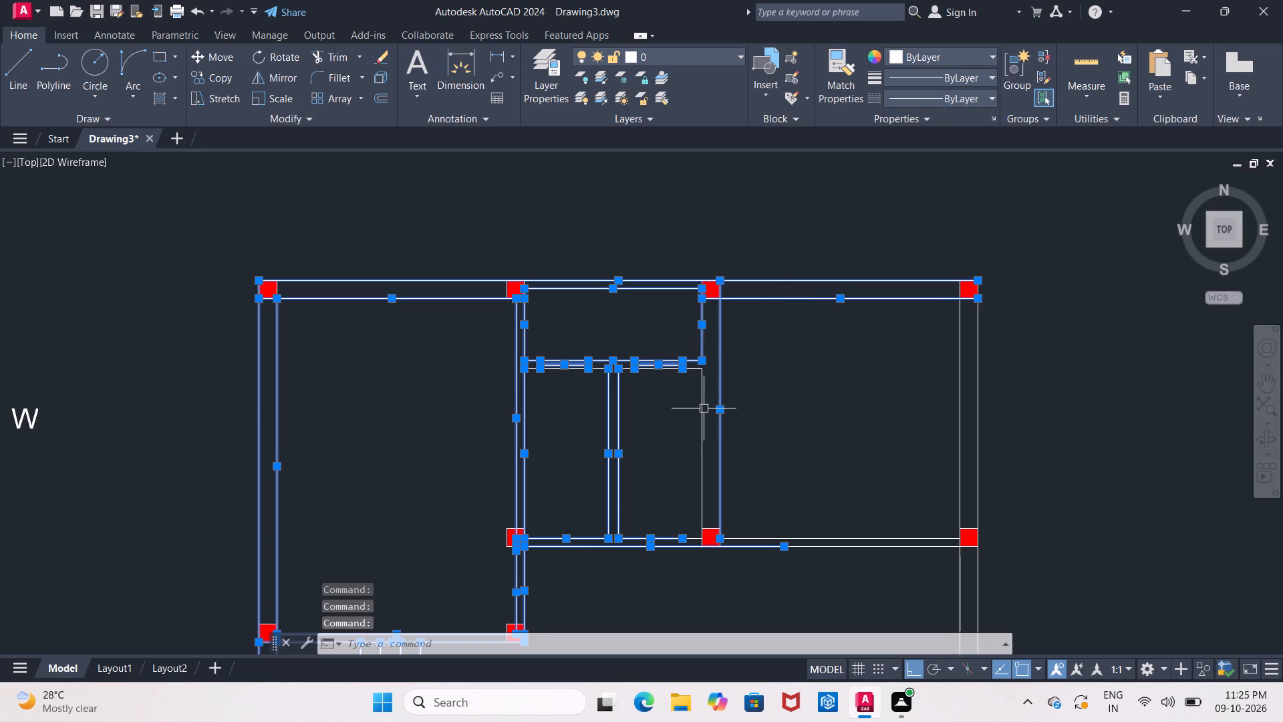
click(704, 408)
scroll(696, 395, up, 2)
click(688, 325)
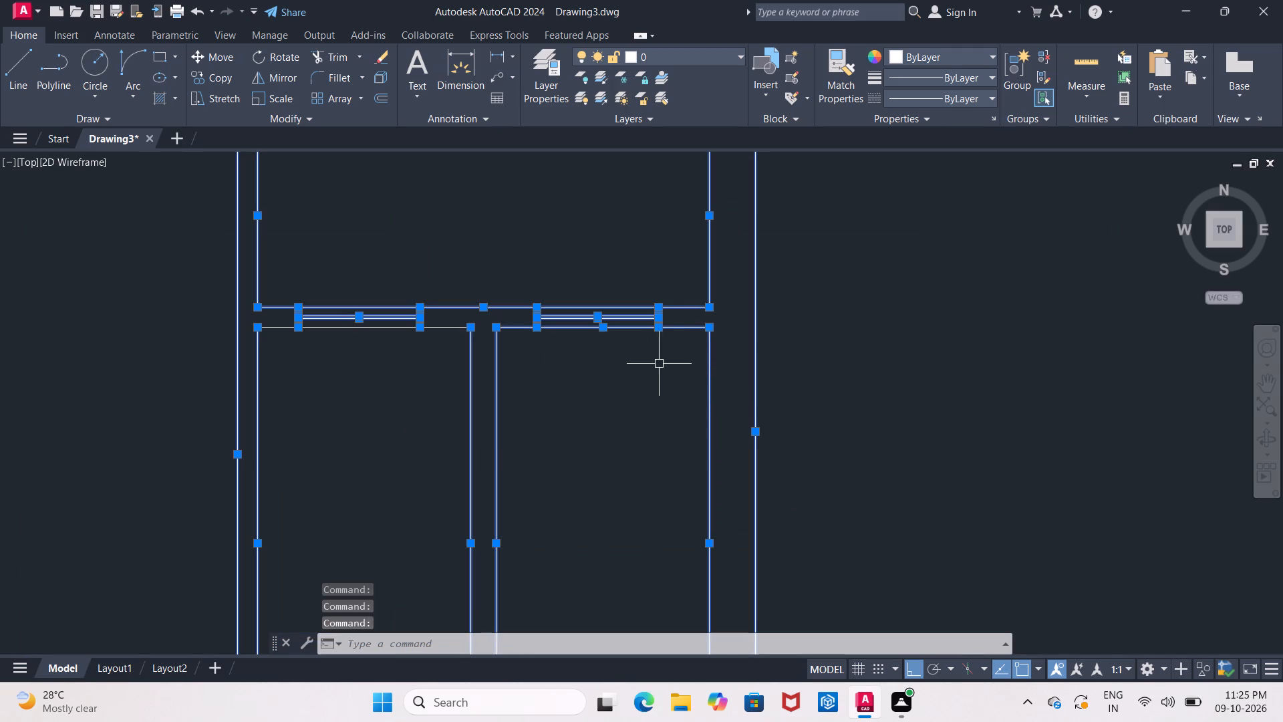
click(456, 328)
scroll(493, 374, down, 3)
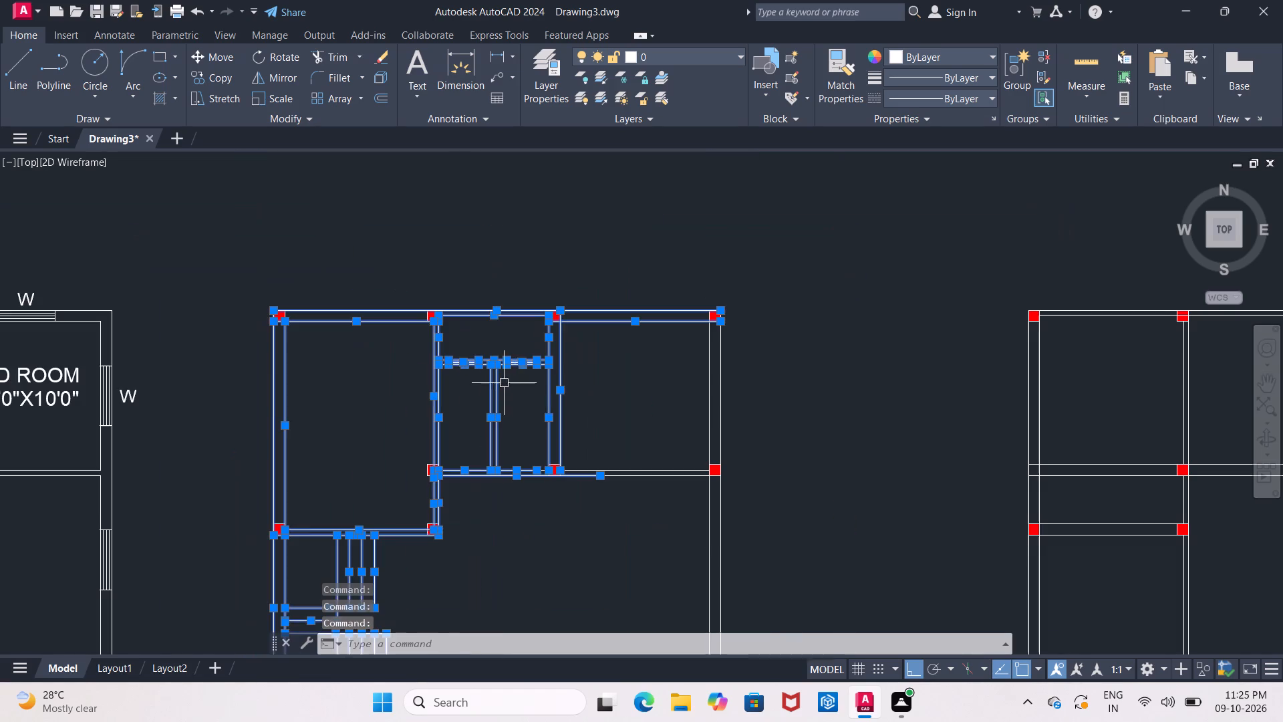
Add both lines of the right bedroom's bottom wall and the right outer wall's lines along bedroom and hall to the selection.
scroll(646, 424, up, 2)
middle_drag(647, 424, 627, 340)
click(622, 461)
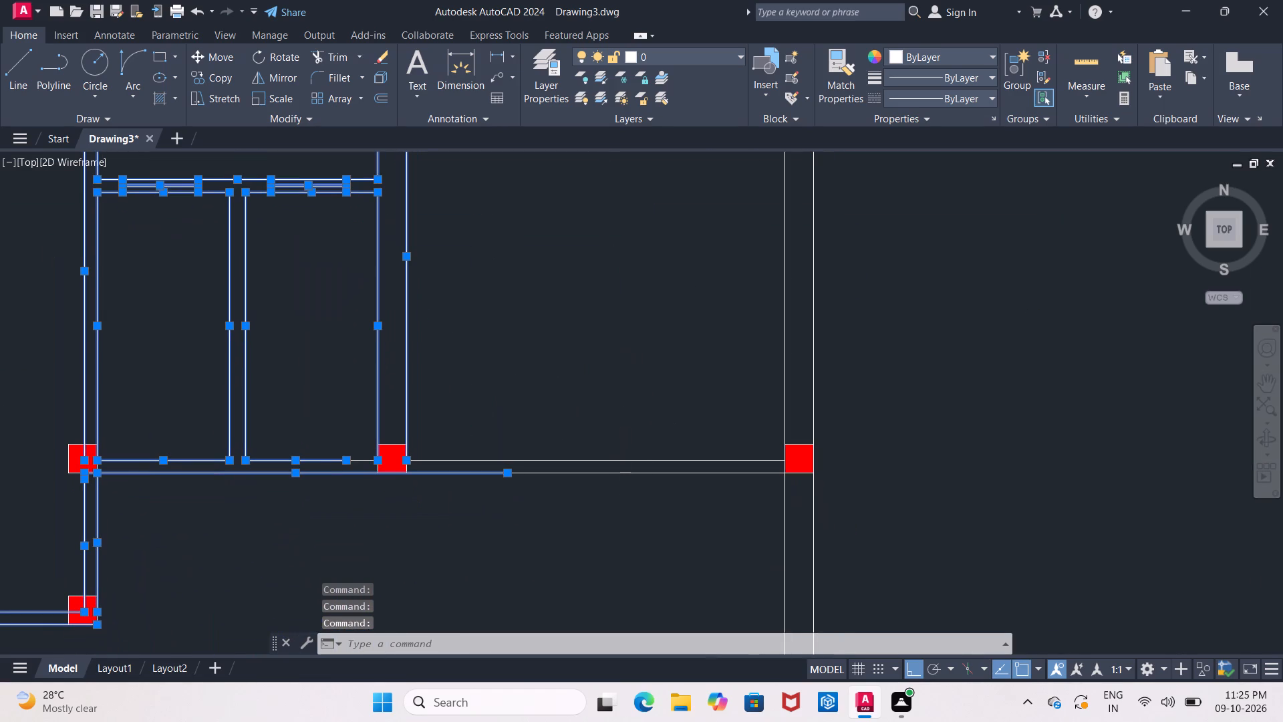
click(480, 459)
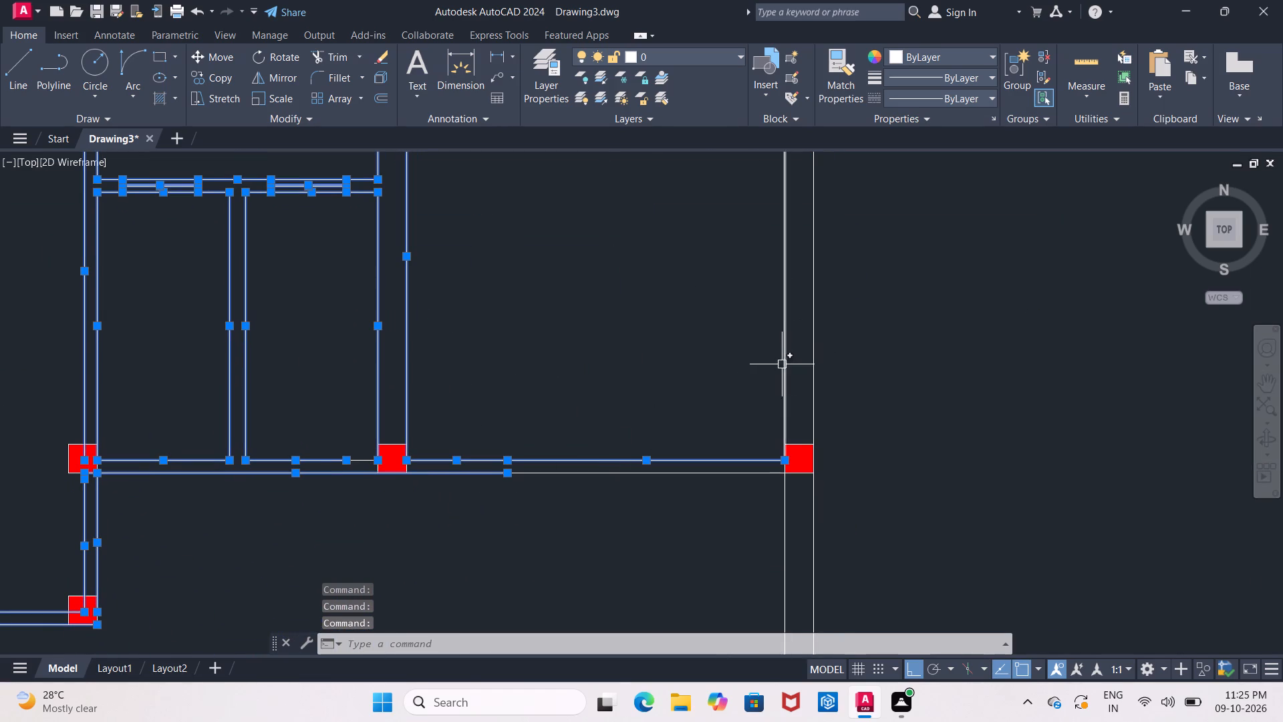
click(780, 366)
click(782, 367)
click(784, 370)
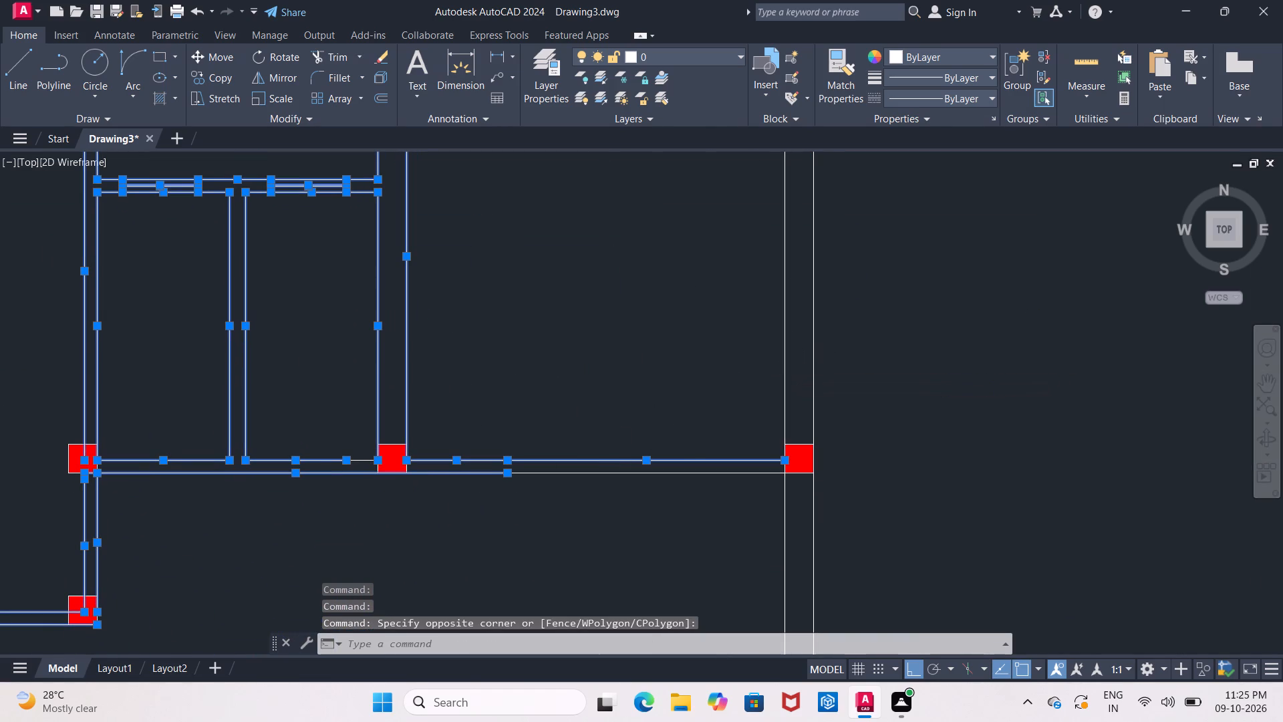
click(814, 370)
scroll(814, 368, down, 2)
middle_drag(810, 350, 810, 275)
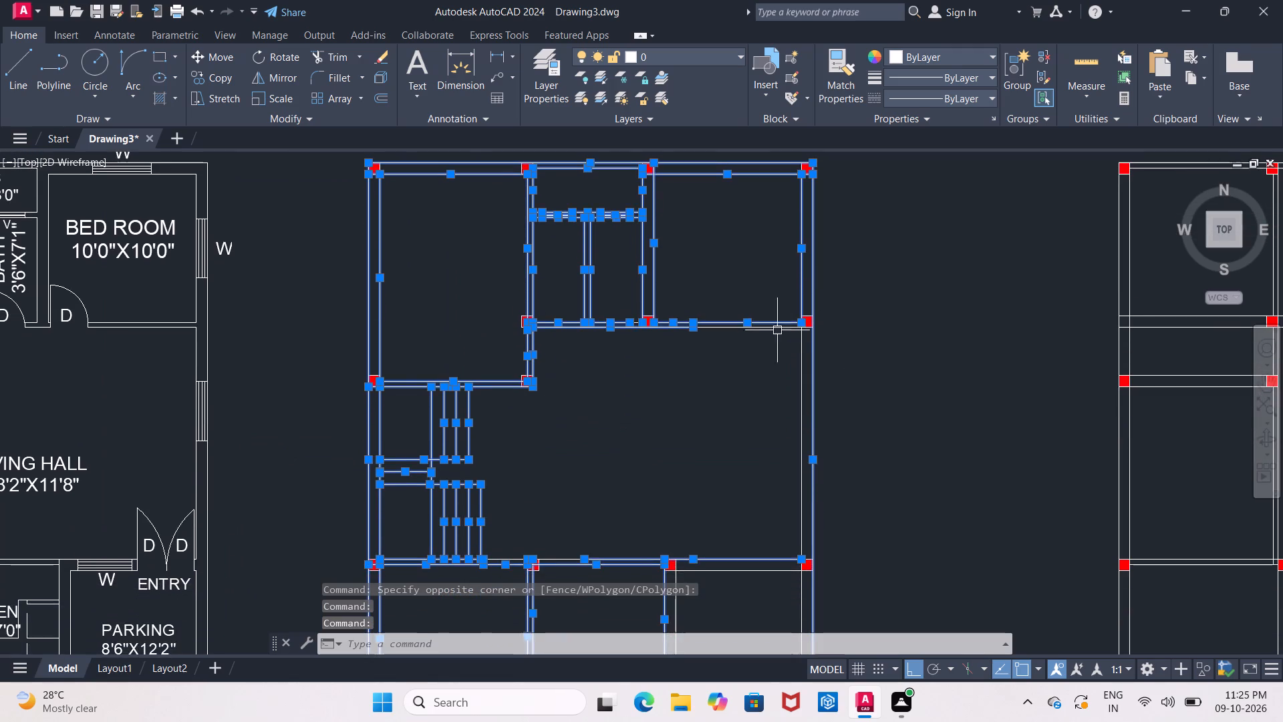
scroll(774, 338, up, 3)
click(772, 299)
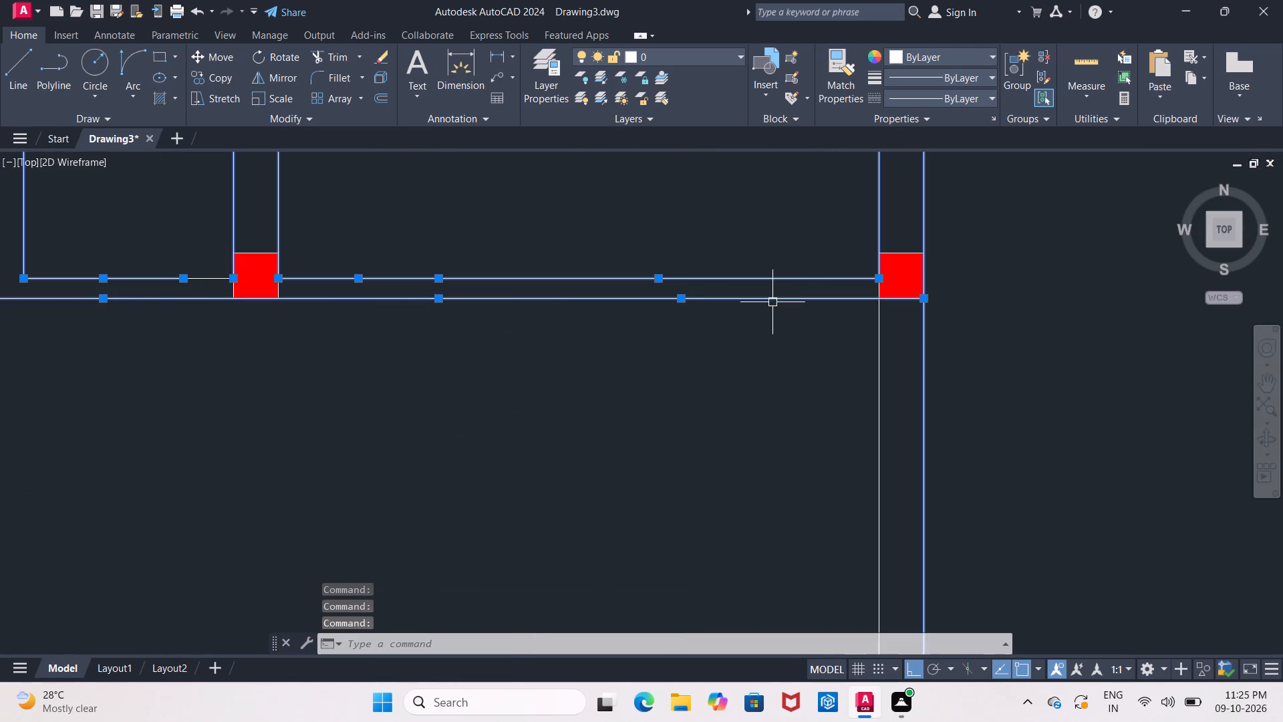
scroll(772, 302, down, 4)
middle_drag(776, 362, 740, 324)
click(750, 328)
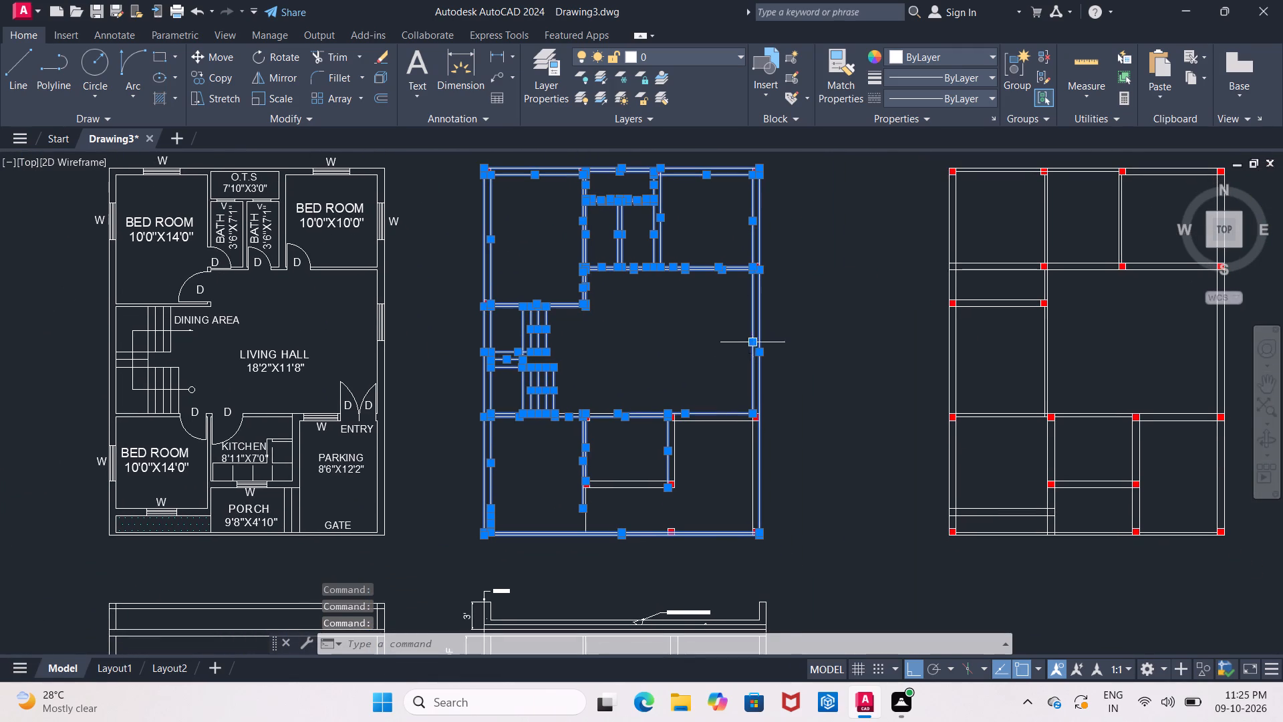
Add the parking area's upper wall line, the kitchen's right wall line and both lines of the kitchen's bottom wall to the selection.
scroll(746, 366, up, 3)
middle_drag(746, 354, 746, 297)
scroll(723, 437, down, 2)
middle_drag(724, 372, 725, 354)
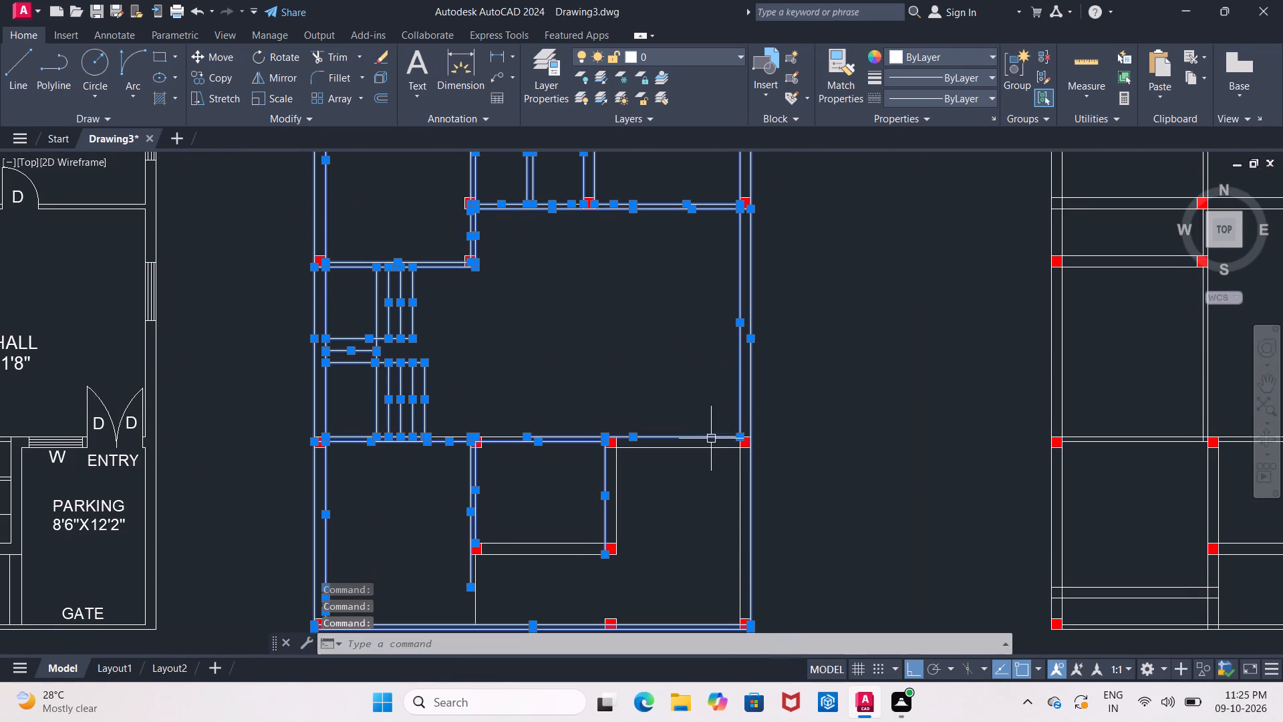
click(706, 449)
middle_drag(695, 516, 715, 420)
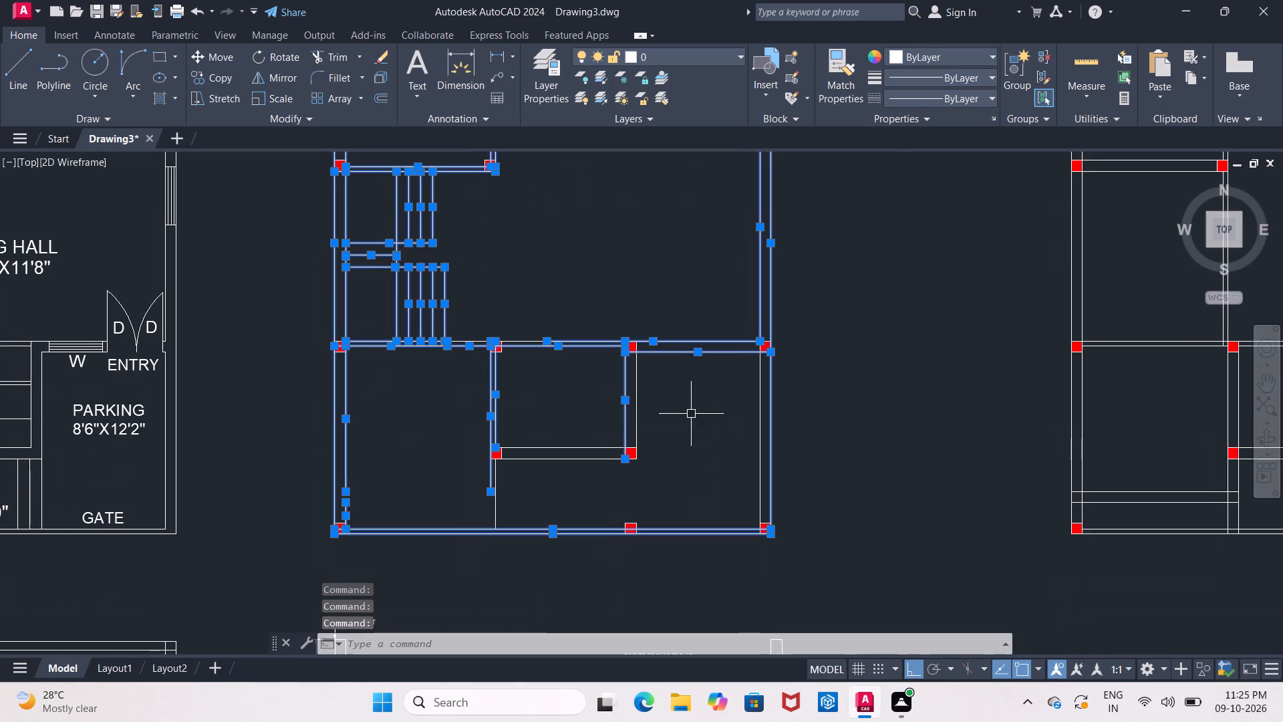
scroll(669, 409, up, 2)
click(583, 418)
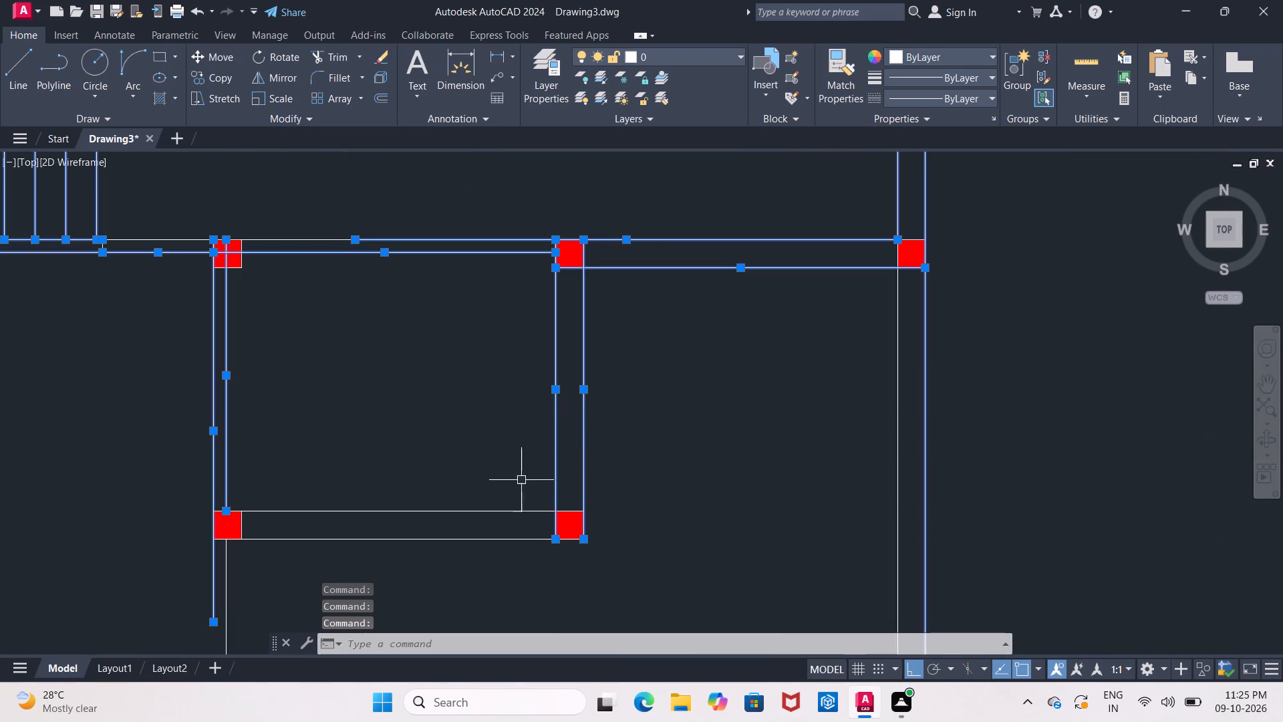
click(490, 513)
click(491, 537)
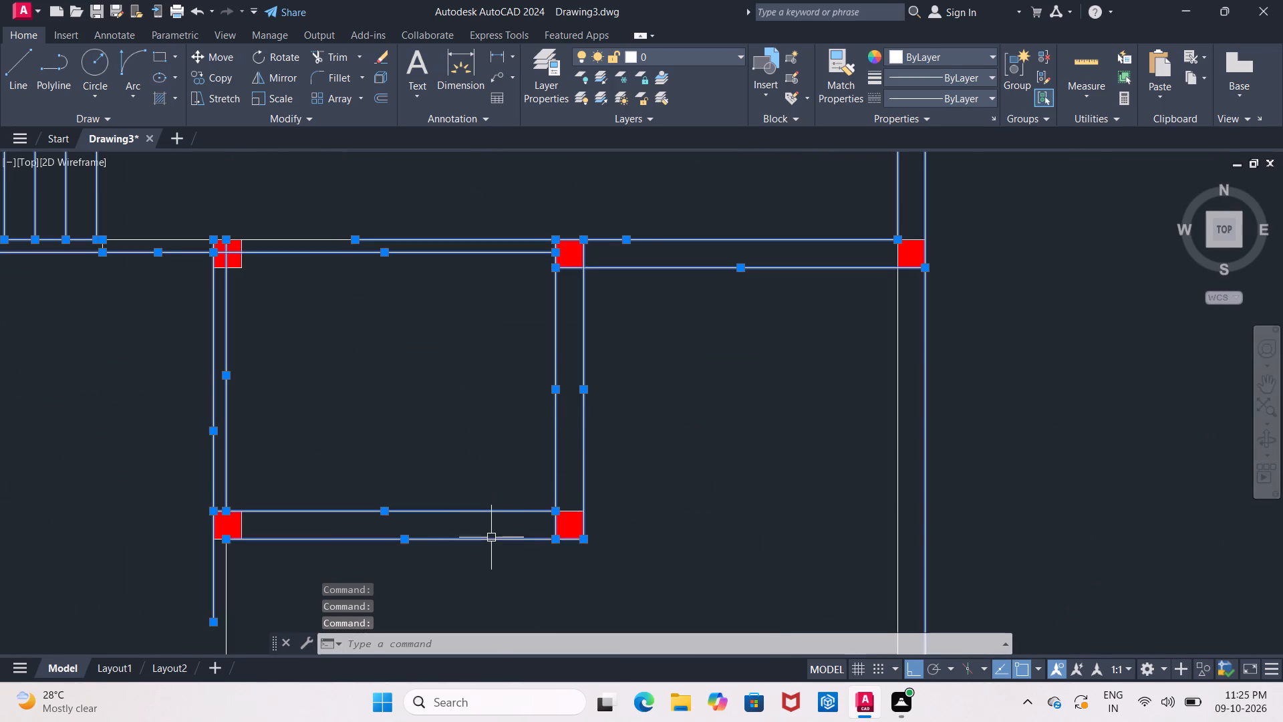
Add the right outer wall's inner line beside the parking area and erase all the selected wall and stair lines.
scroll(494, 533, down, 2)
middle_drag(494, 527, 538, 439)
click(695, 437)
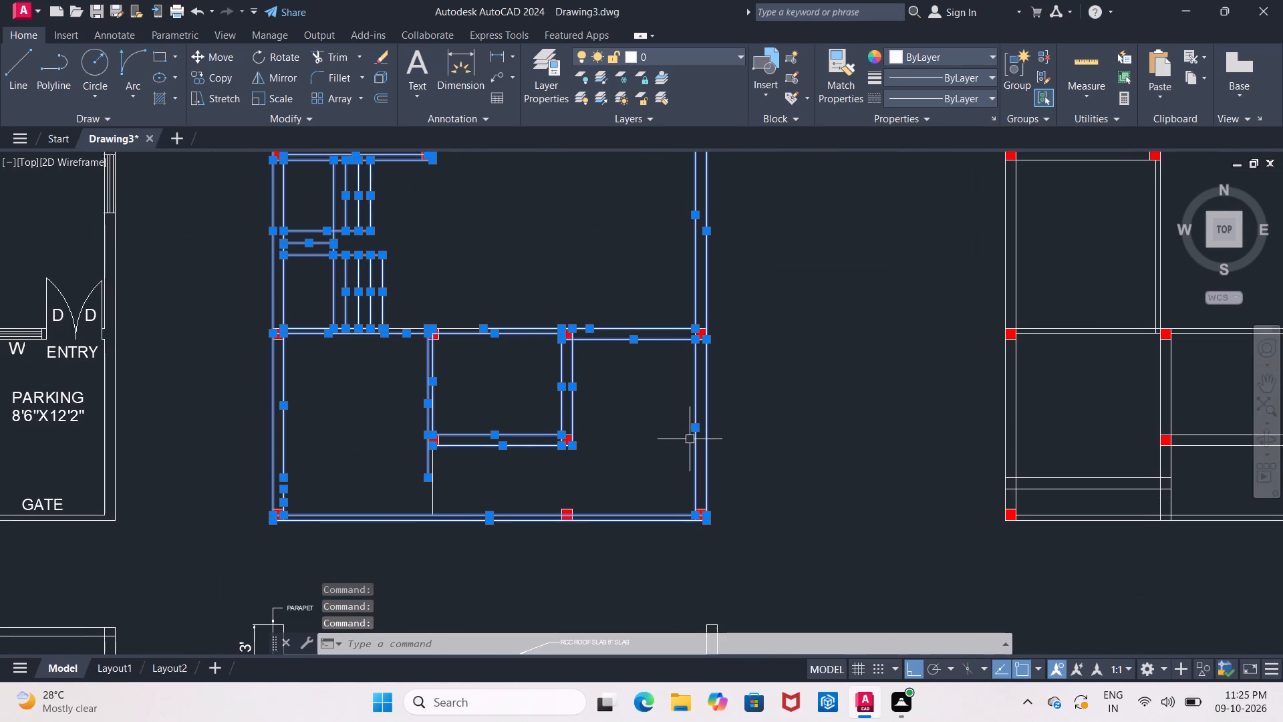
middle_drag(655, 434, 619, 578)
scroll(610, 408, down, 1)
middle_click(610, 416)
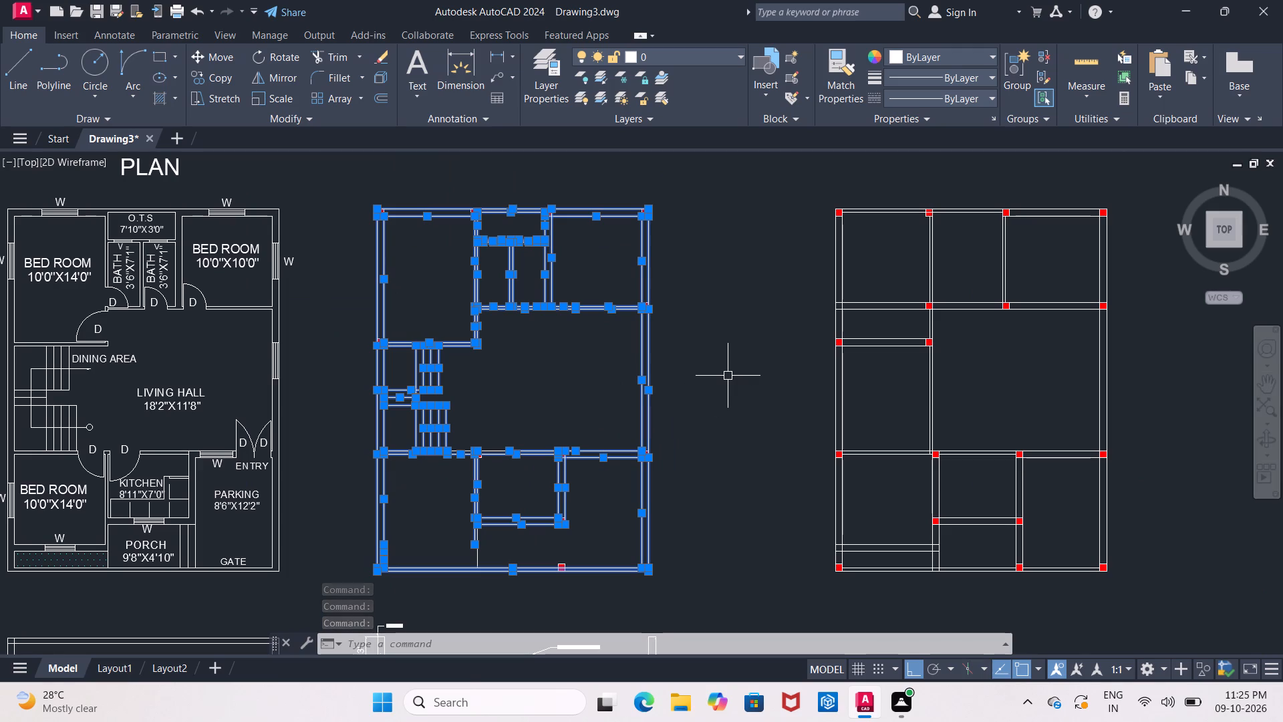
key(Delete)
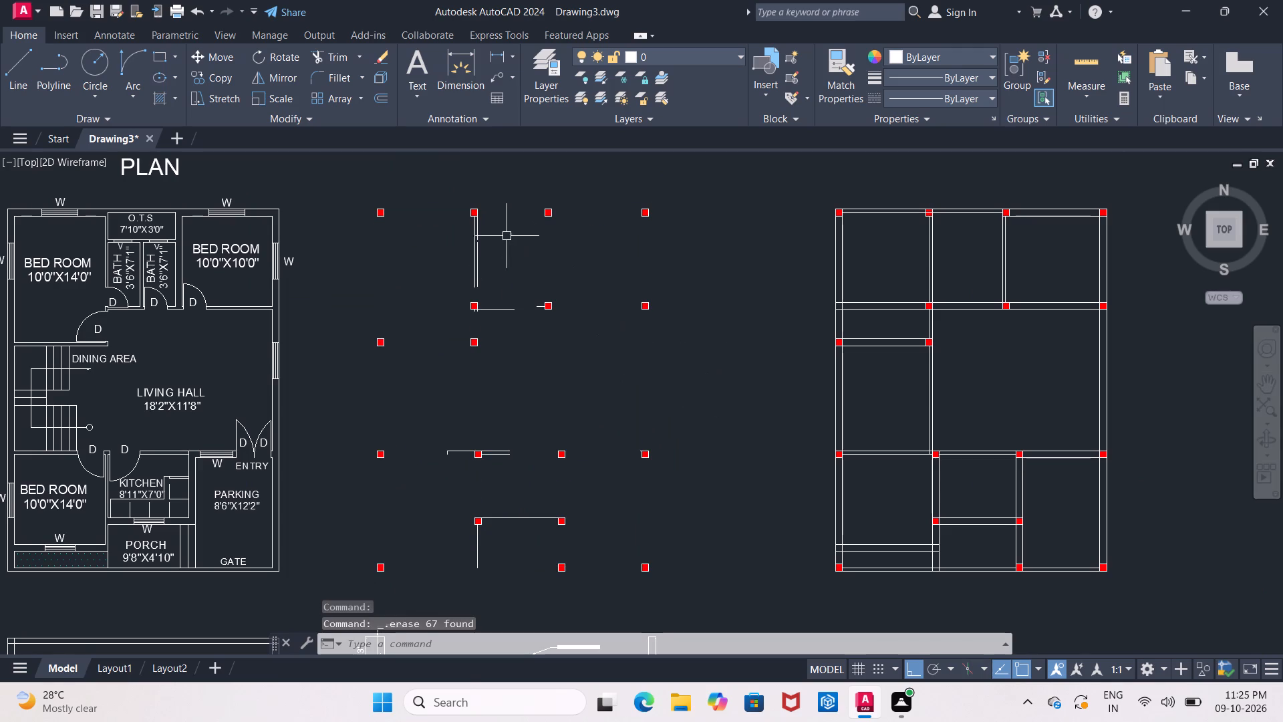
Erase the leftover vertical wall lines between the second columns of the top two column rows in the second plan.
scroll(503, 234, up, 3)
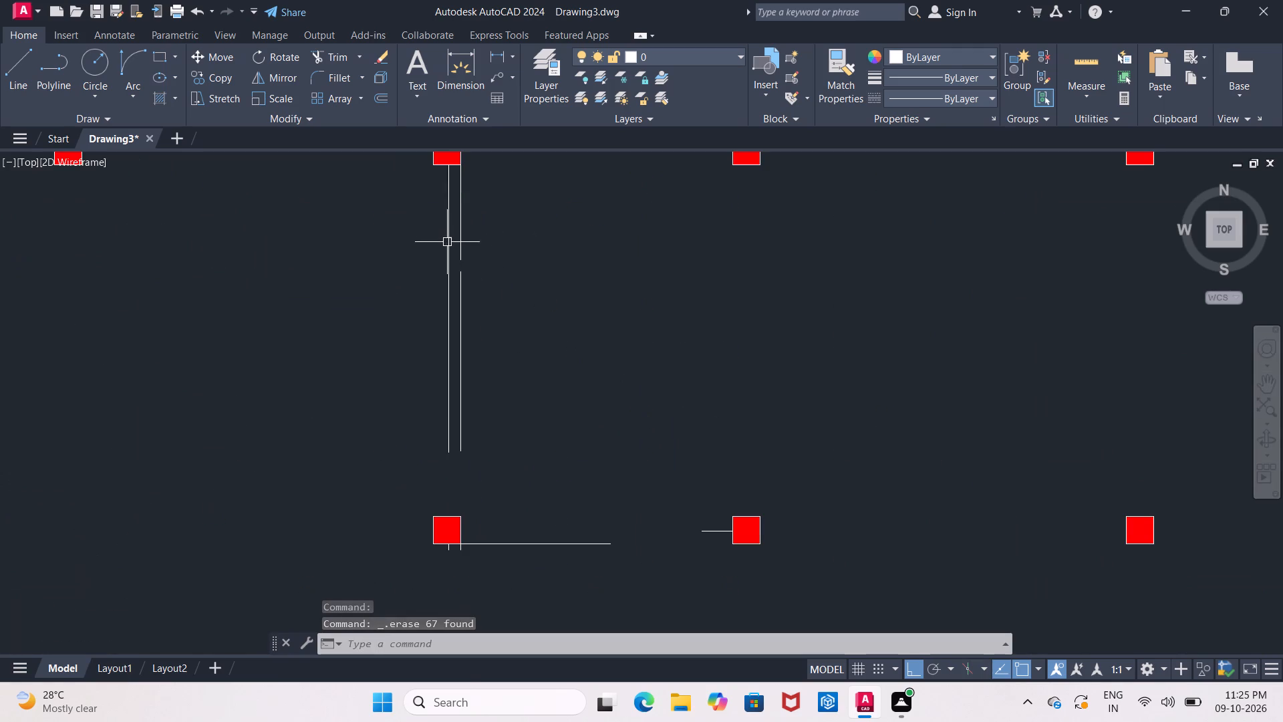
click(447, 243)
click(460, 243)
click(462, 335)
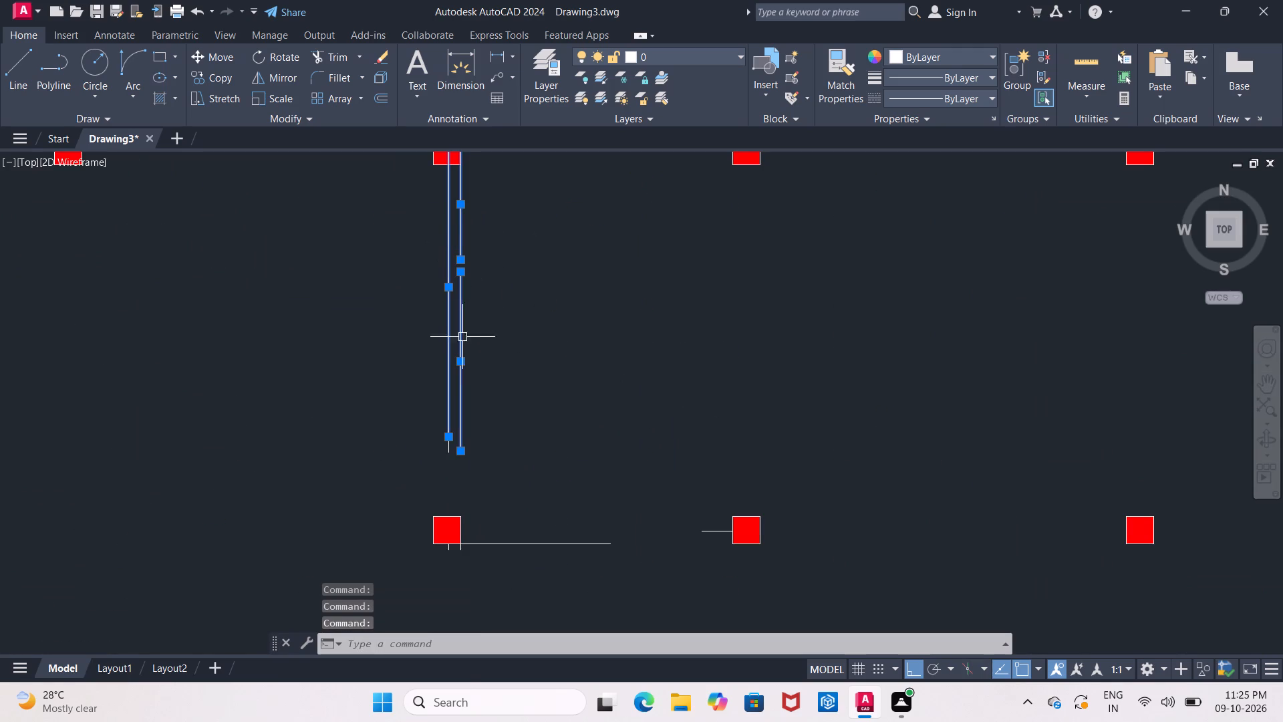
click(451, 453)
key(Delete)
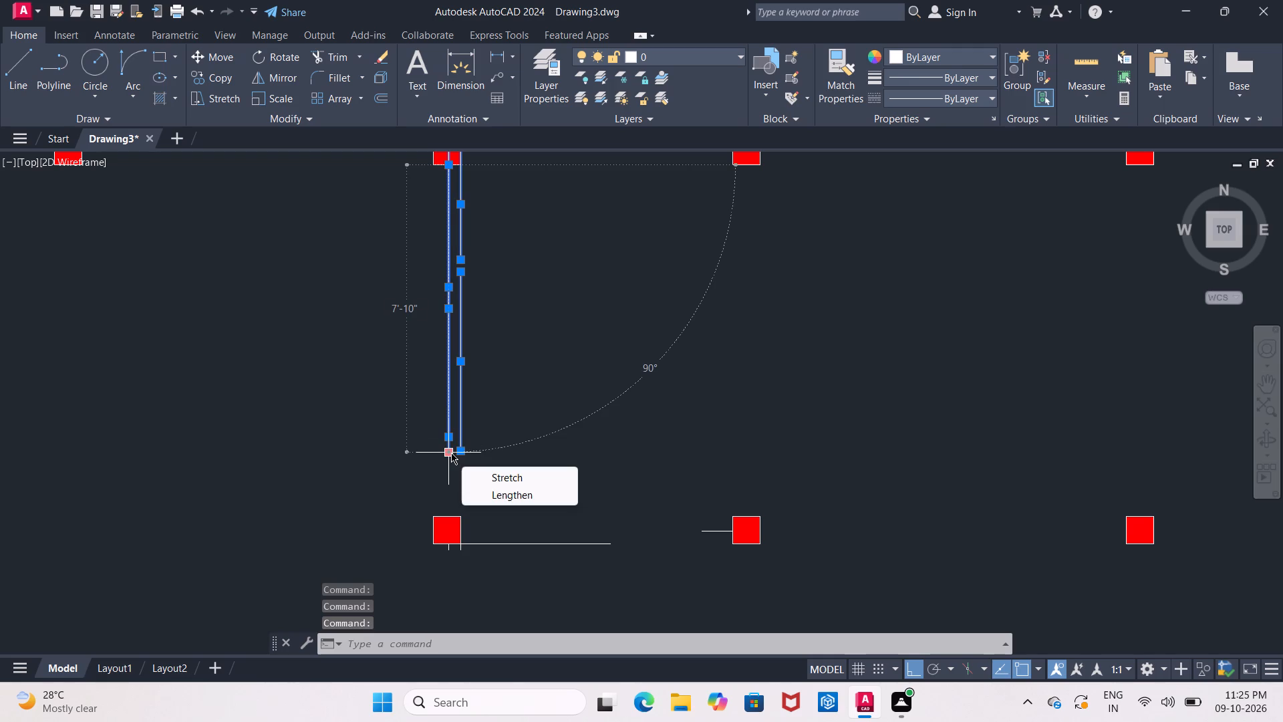
key(Delete)
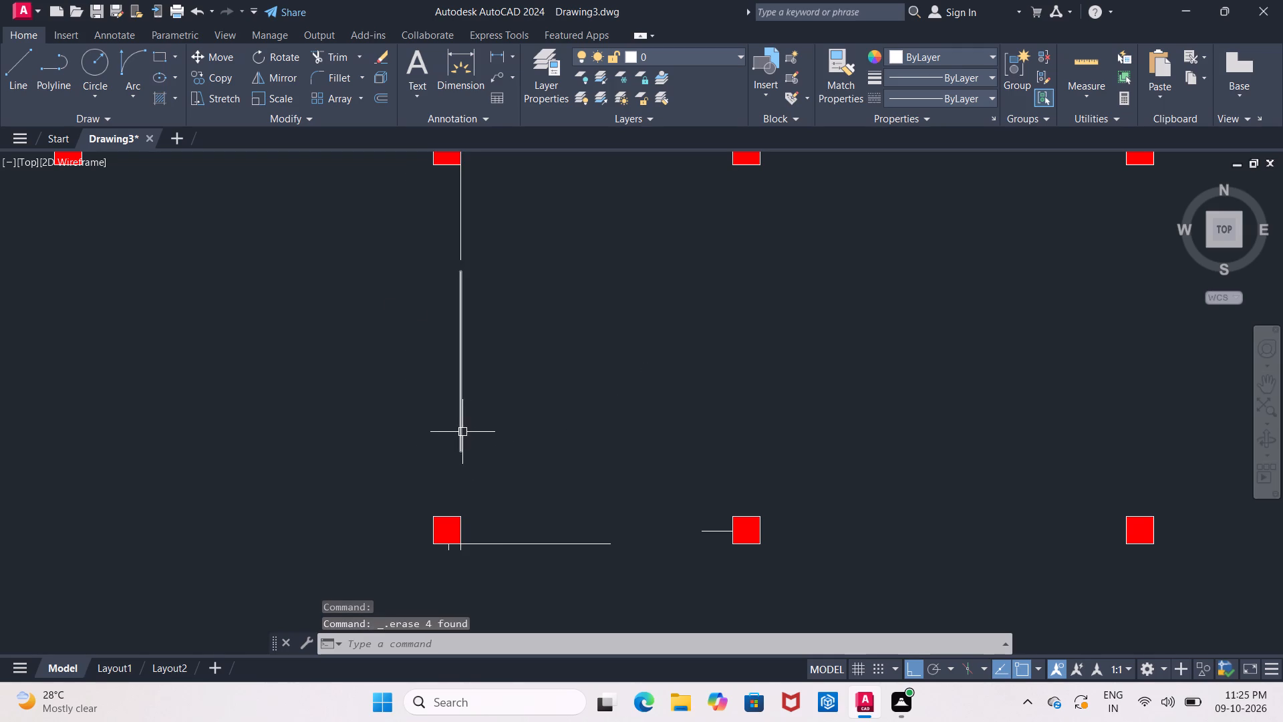
click(462, 432)
click(460, 244)
key(Delete)
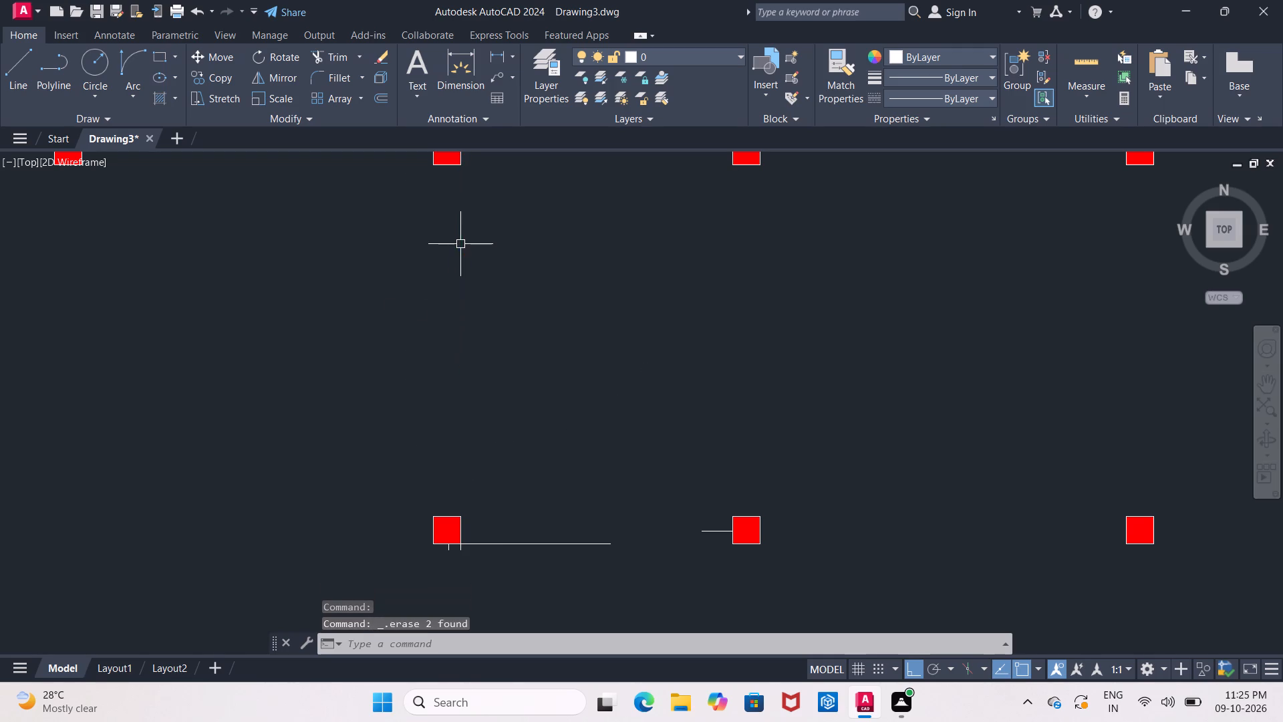
Erase the leftover horizontal line and short stubs at the second row's first column, and the short line beside the next column.
click(509, 544)
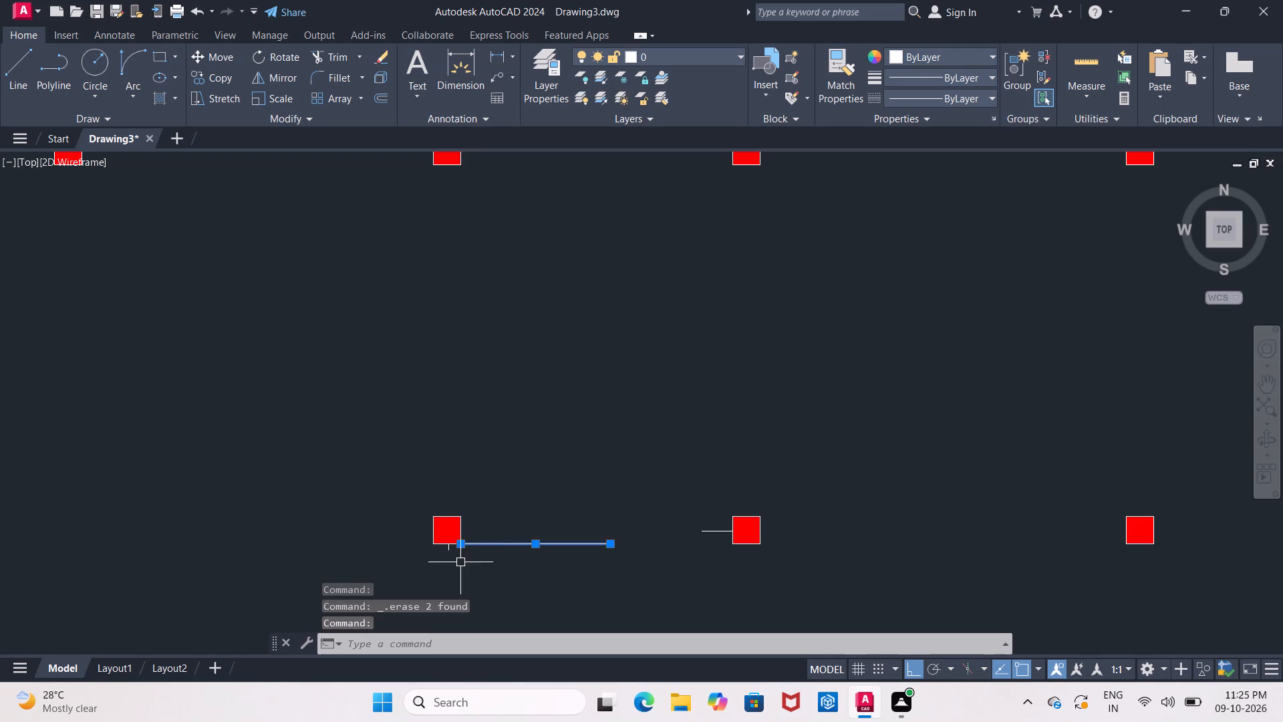
scroll(459, 562, up, 2)
click(424, 530)
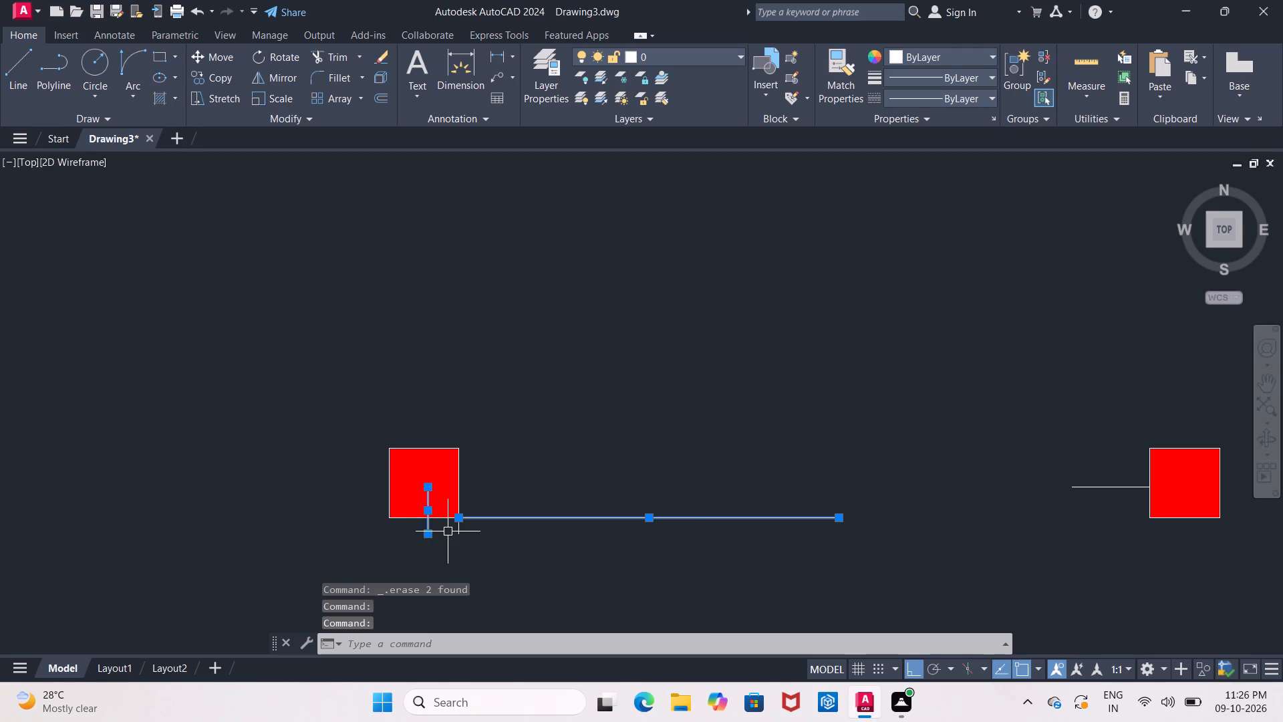
click(458, 531)
key(Delete)
scroll(468, 531, down, 2)
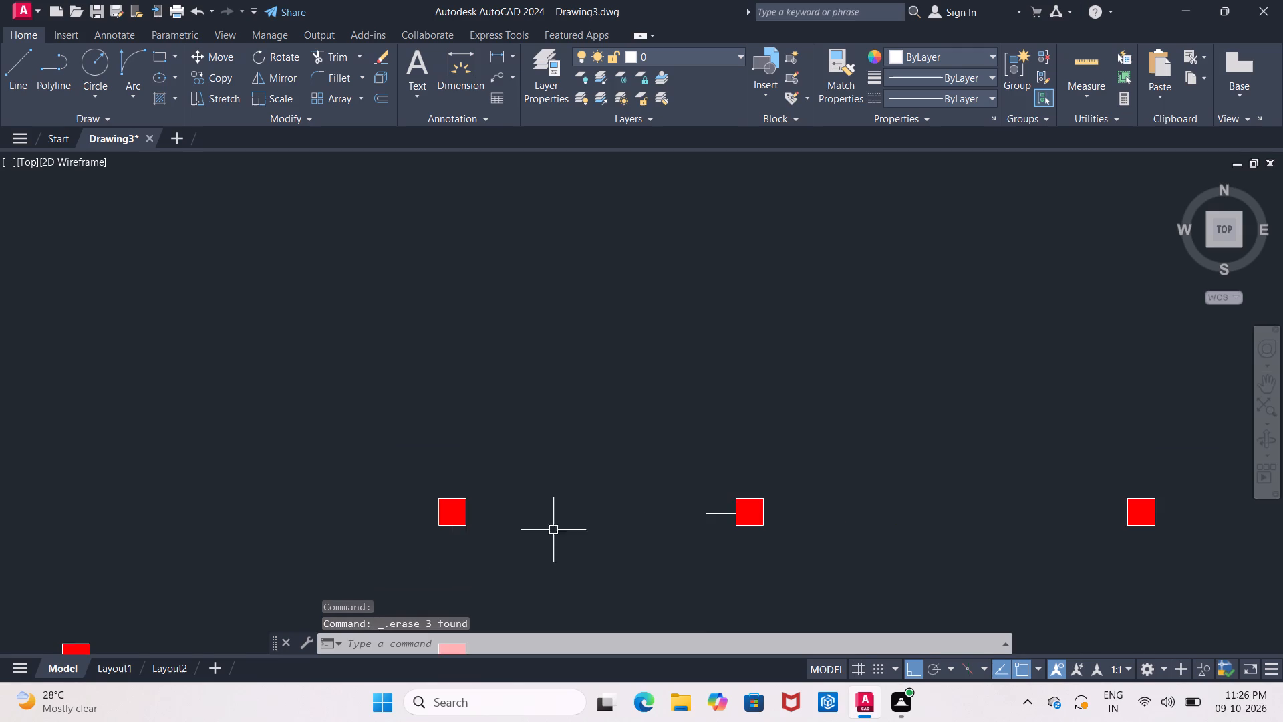
click(714, 513)
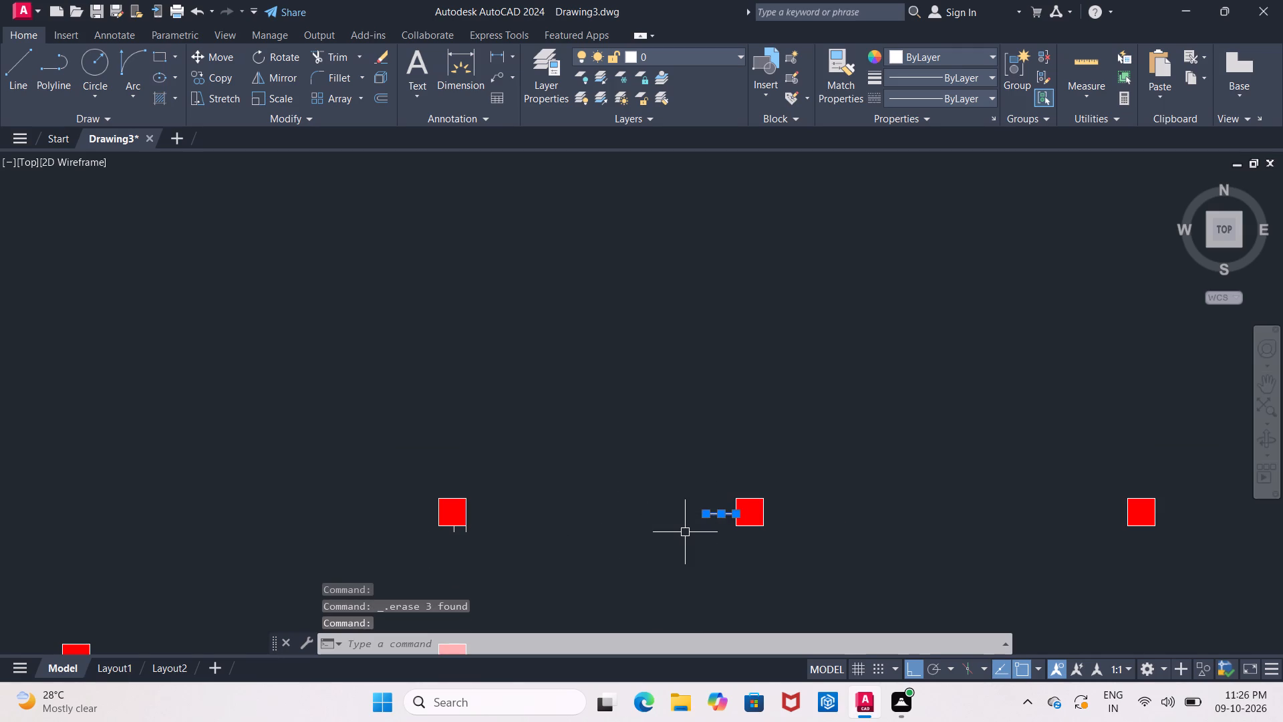
key(Delete)
Erase the remaining overlapping short vertical stubs below the second row's first column.
scroll(468, 558, up, 2)
middle_drag(460, 545, 459, 539)
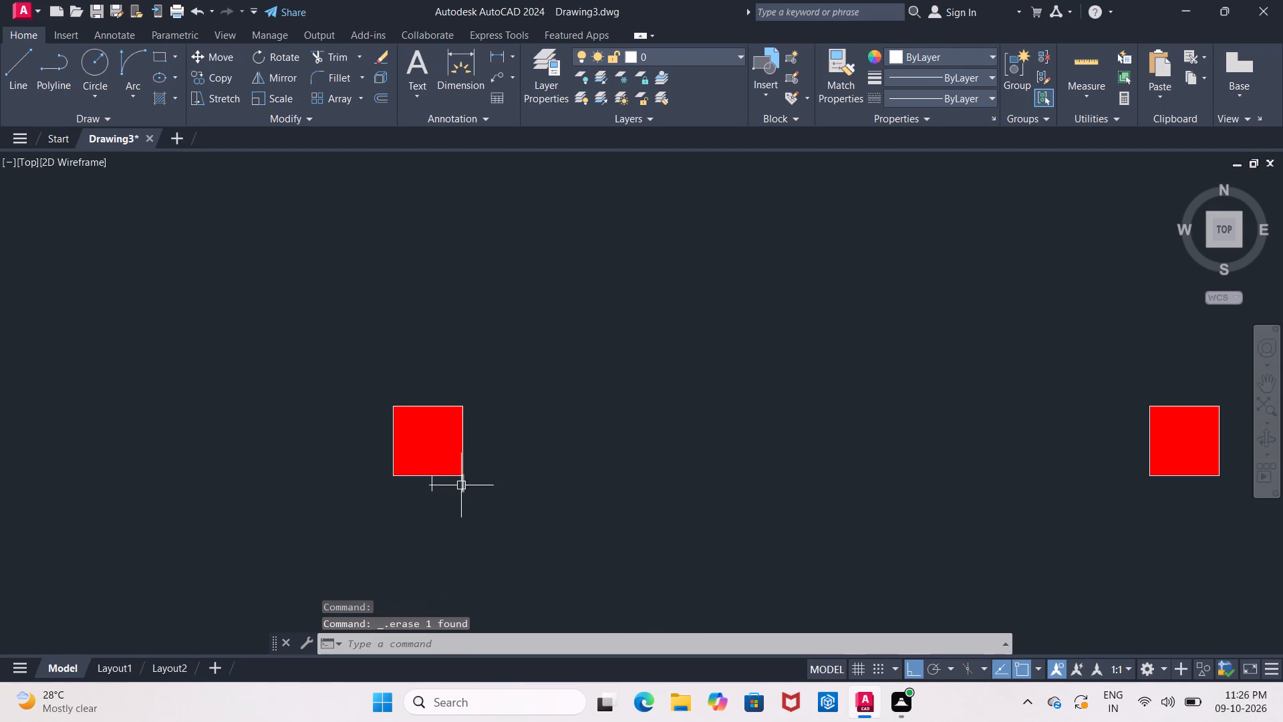
click(462, 486)
click(432, 493)
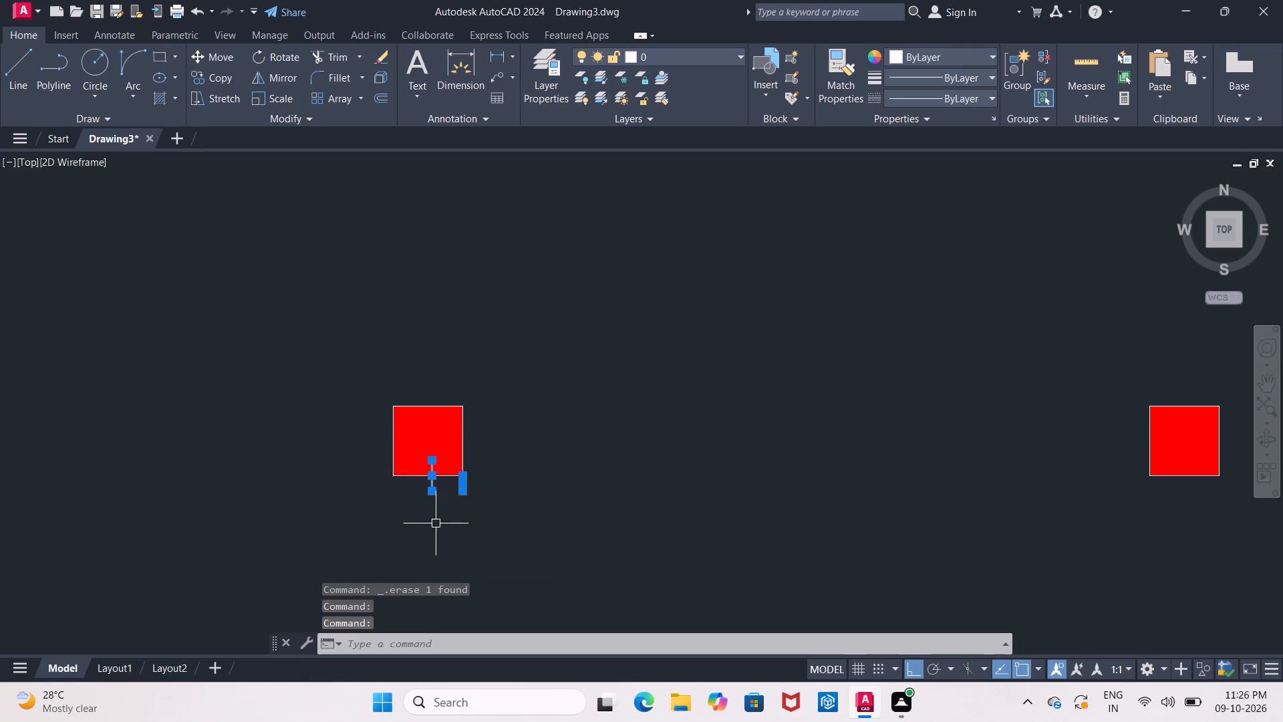
key(Delete)
click(461, 490)
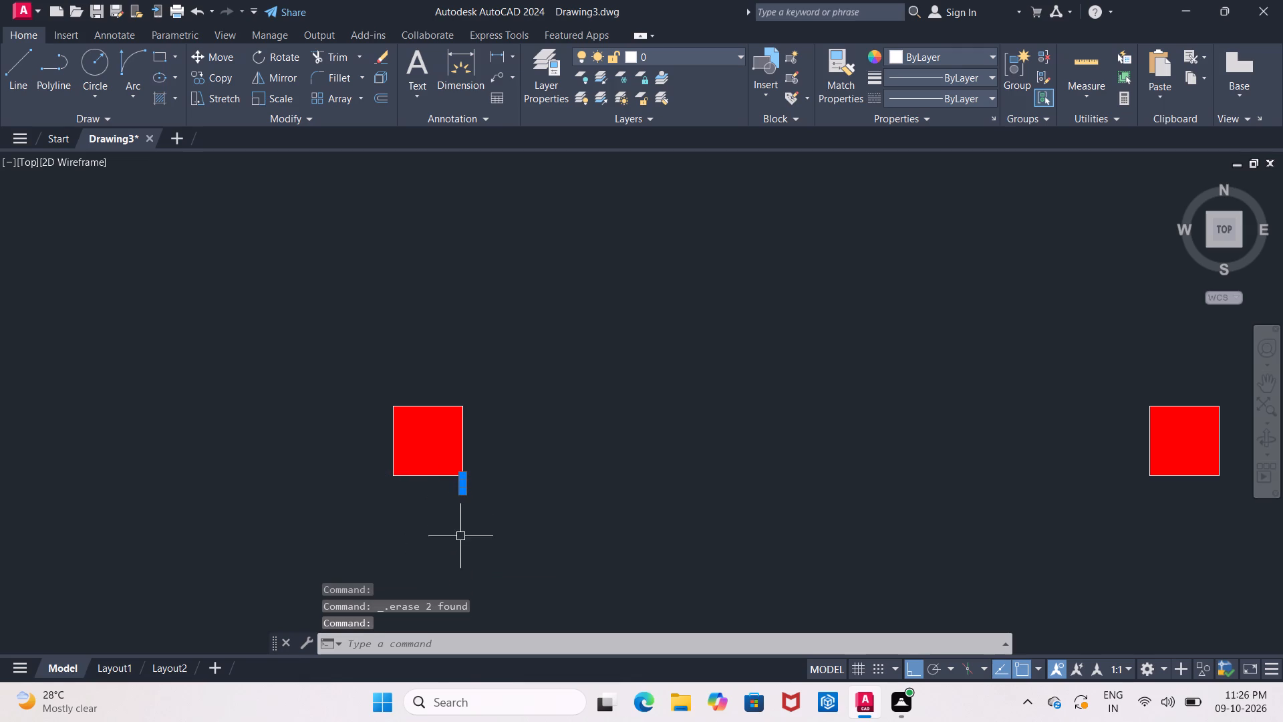
key(Delete)
Erase the two leftover horizontal lines and the short vertical stub around the second column of the entry-level column row.
scroll(466, 541, down, 4)
middle_drag(497, 531, 591, 395)
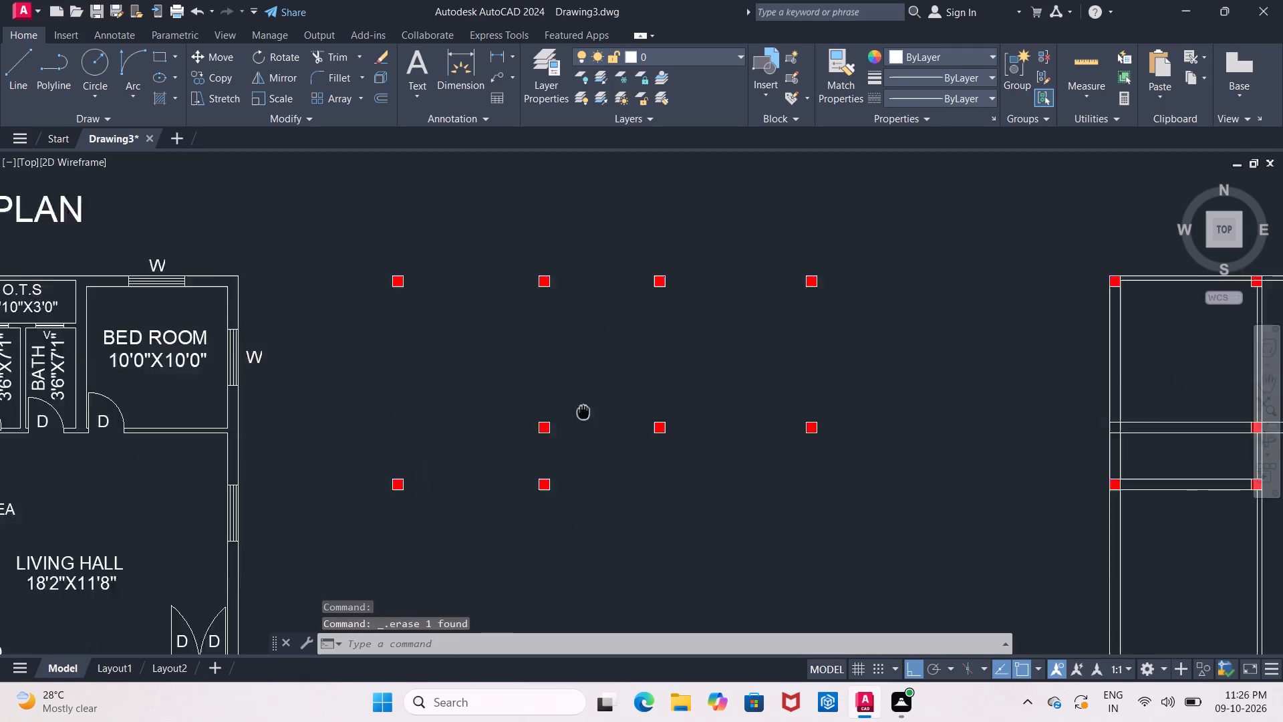
middle_drag(591, 395, 605, 316)
middle_drag(581, 498, 597, 410)
scroll(586, 429, up, 1)
middle_drag(586, 429, 589, 410)
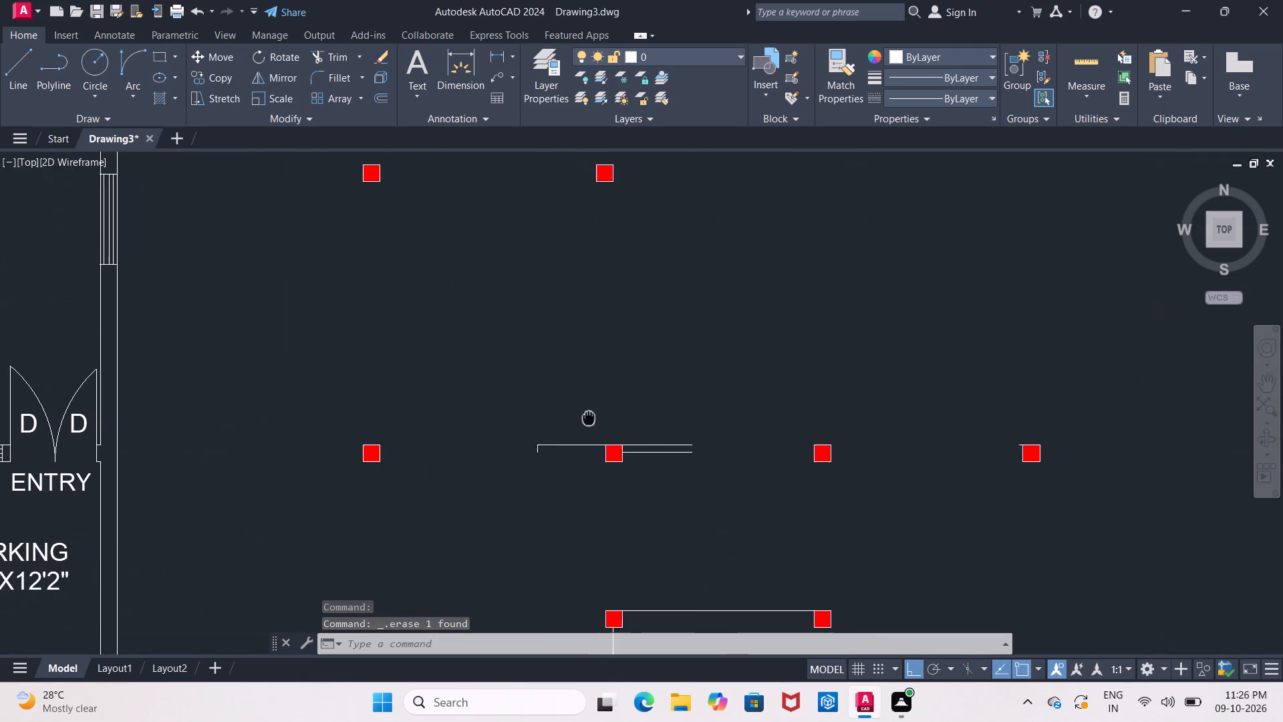
middle_drag(589, 410, 587, 388)
click(557, 416)
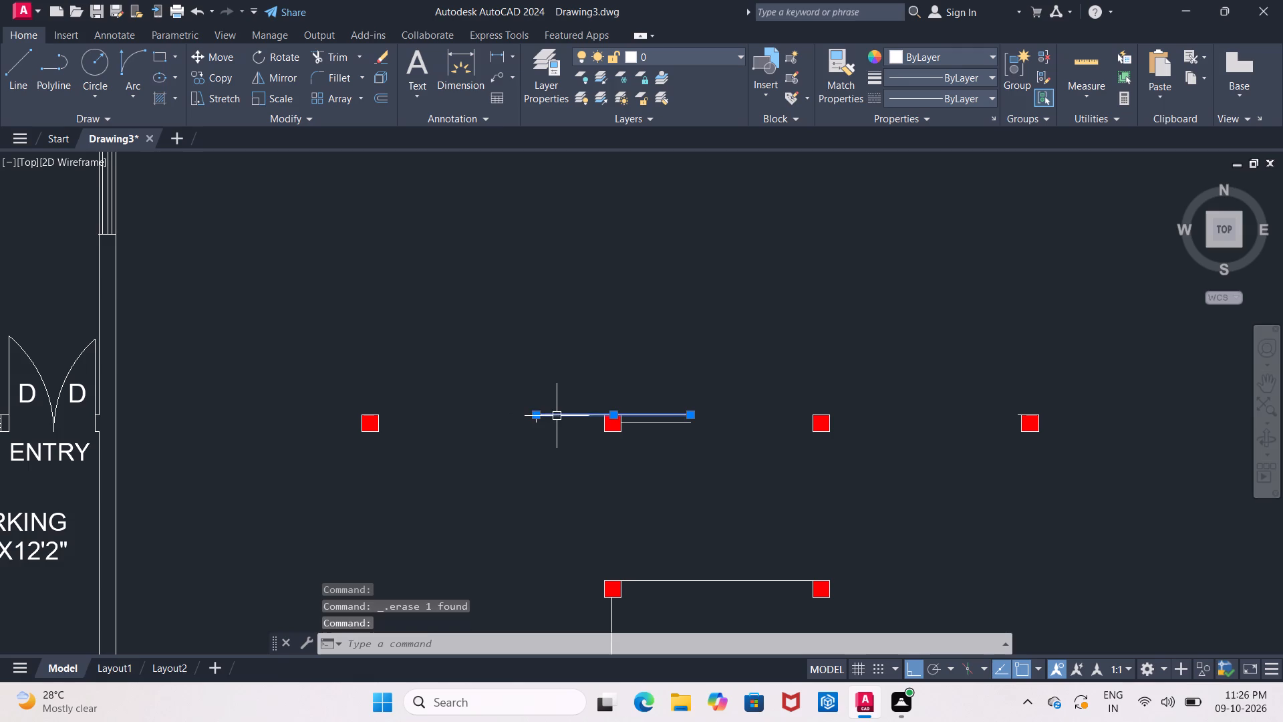
click(661, 421)
scroll(517, 437, up, 3)
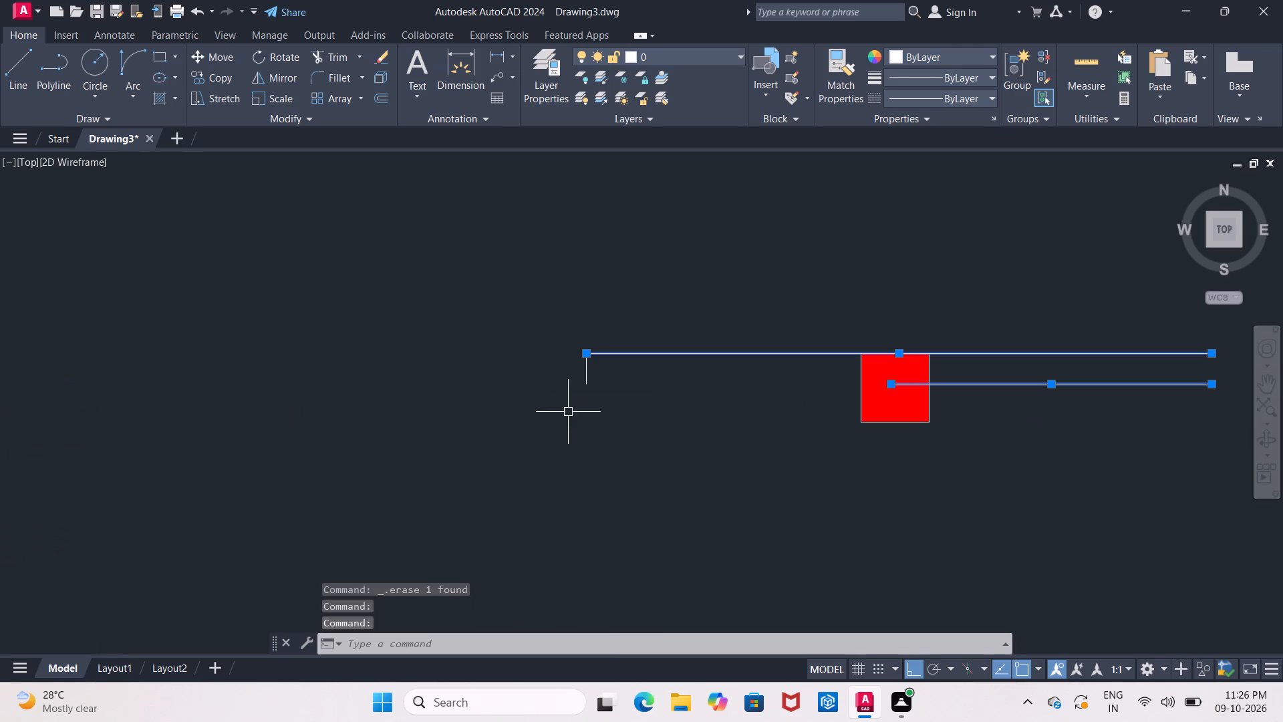
click(585, 379)
key(Delete)
Erase the leftover horizontal and vertical lines at the two-column row near the bottom of the second plan.
scroll(597, 391, down, 3)
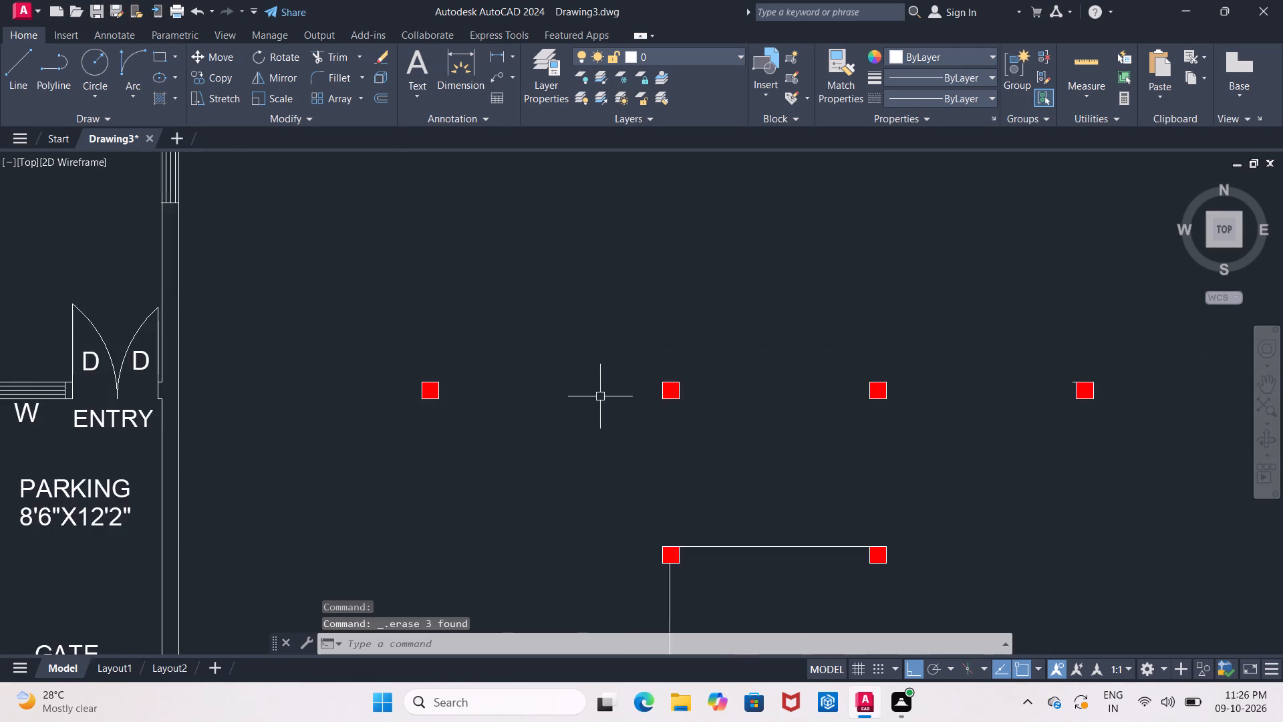
scroll(601, 396, down, 2)
scroll(682, 464, down, 1)
middle_drag(686, 457, 636, 330)
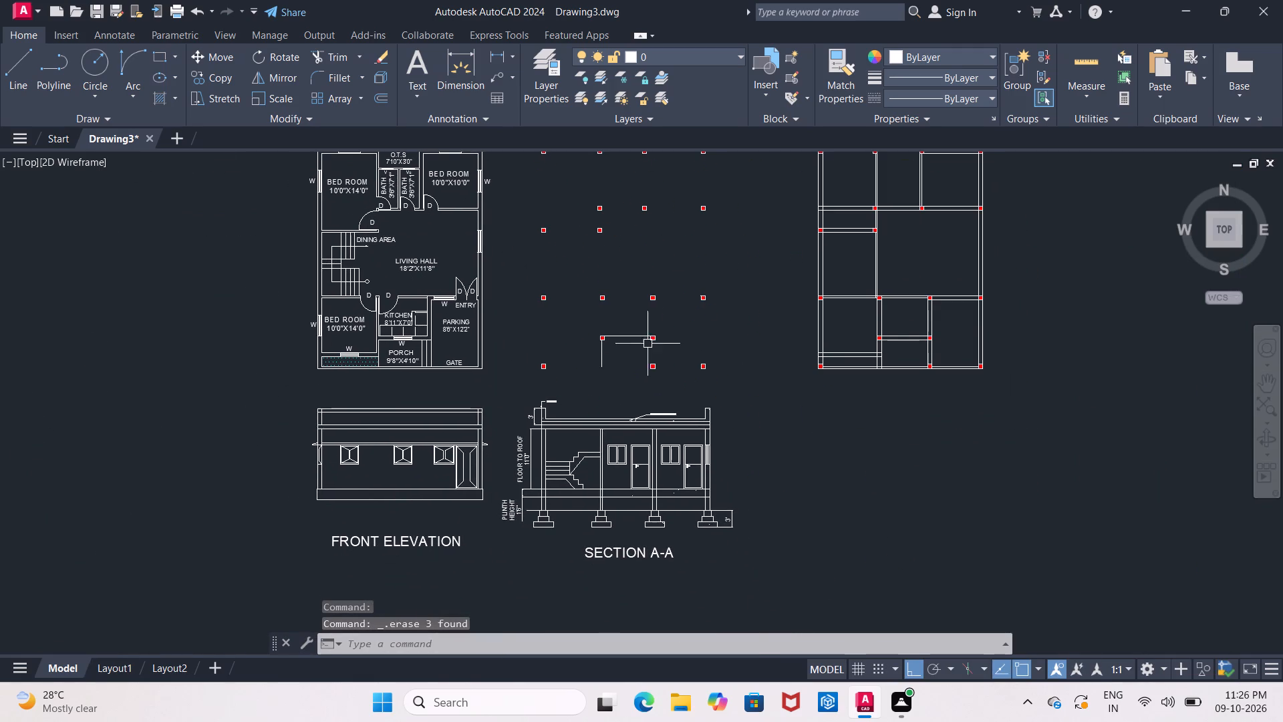
click(631, 336)
click(601, 362)
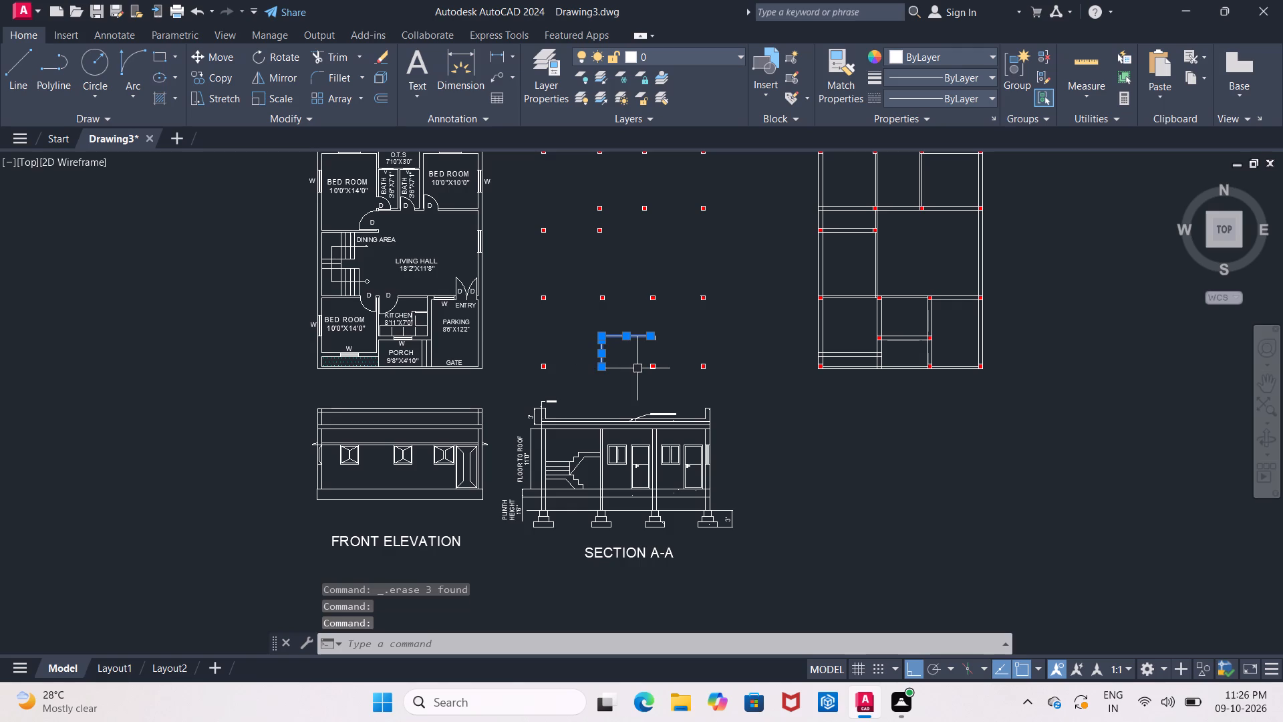
key(Delete)
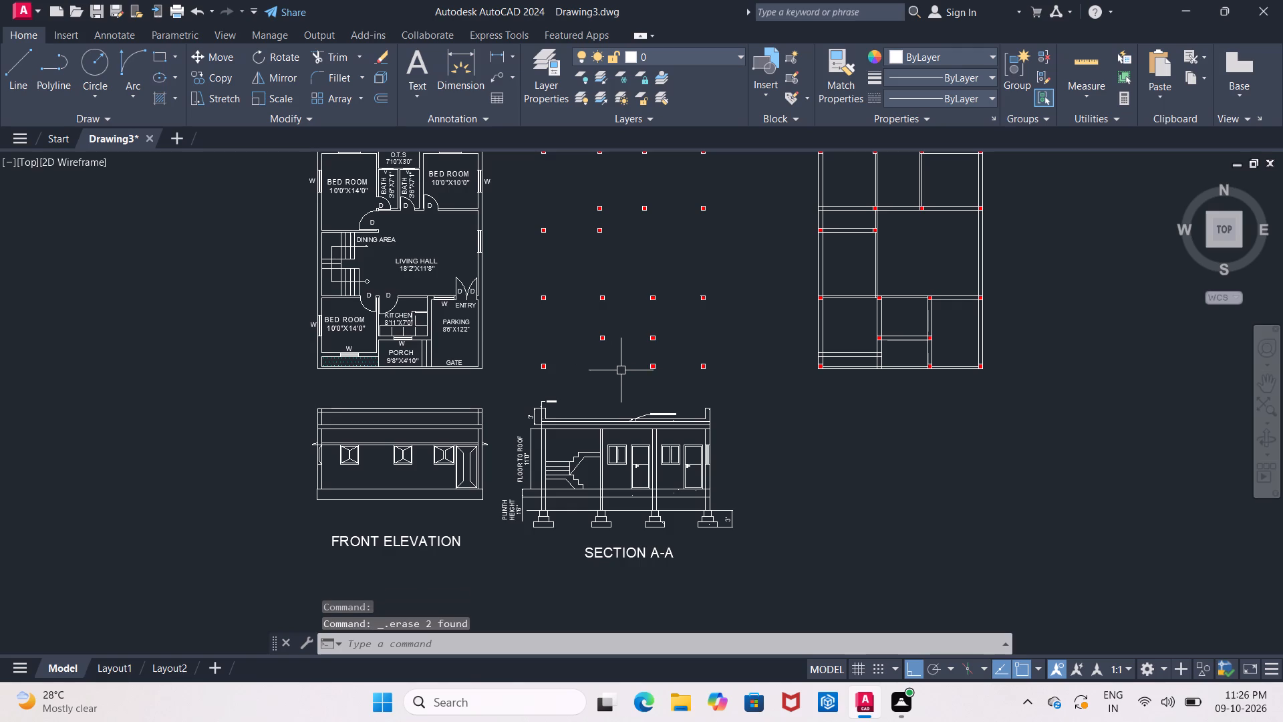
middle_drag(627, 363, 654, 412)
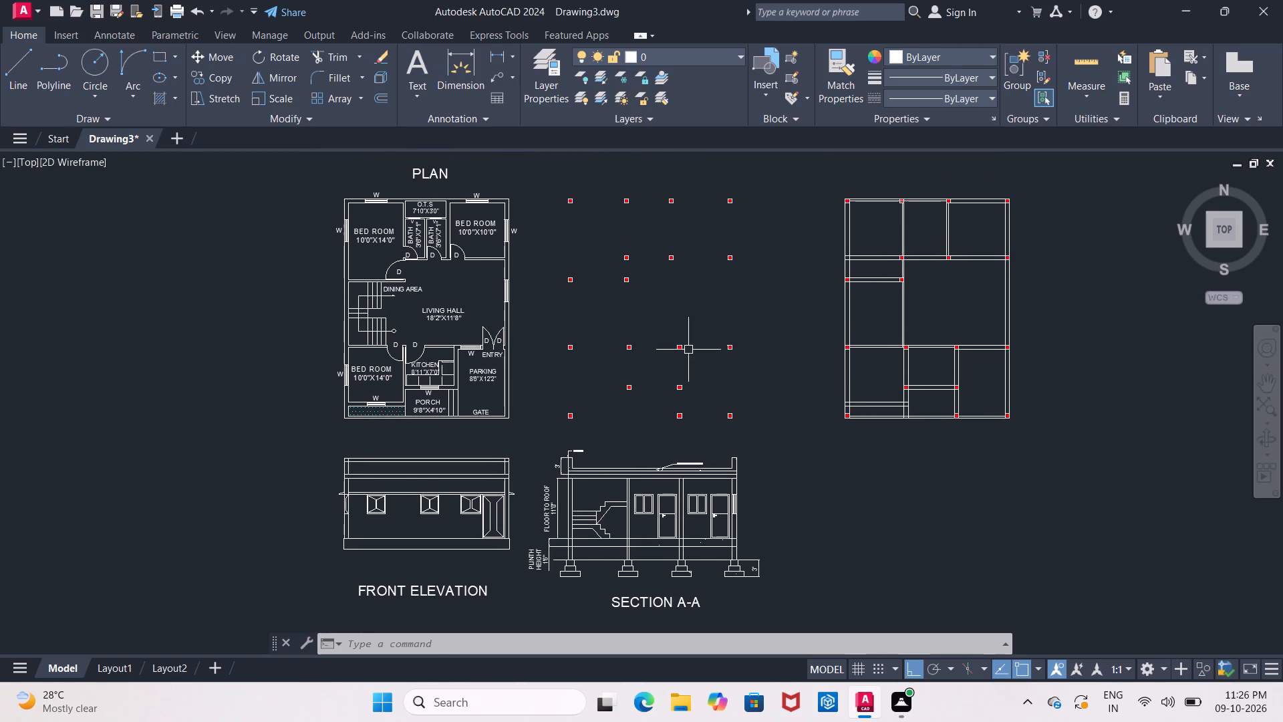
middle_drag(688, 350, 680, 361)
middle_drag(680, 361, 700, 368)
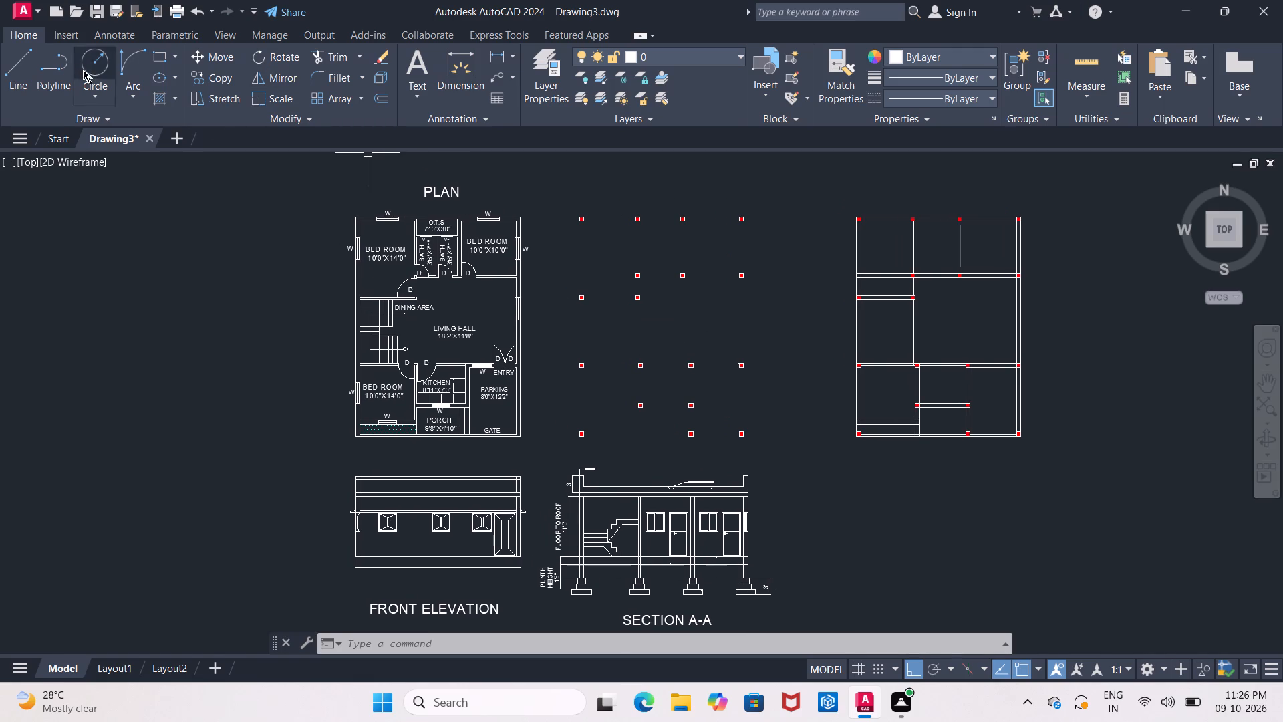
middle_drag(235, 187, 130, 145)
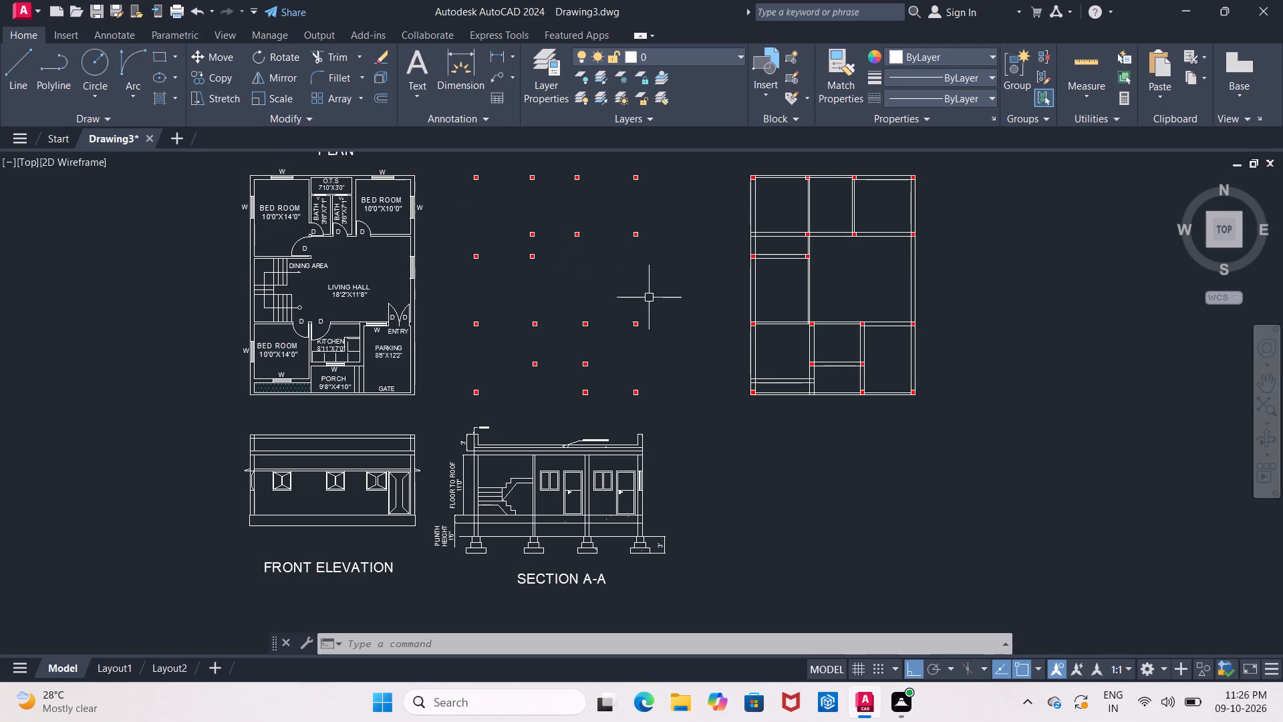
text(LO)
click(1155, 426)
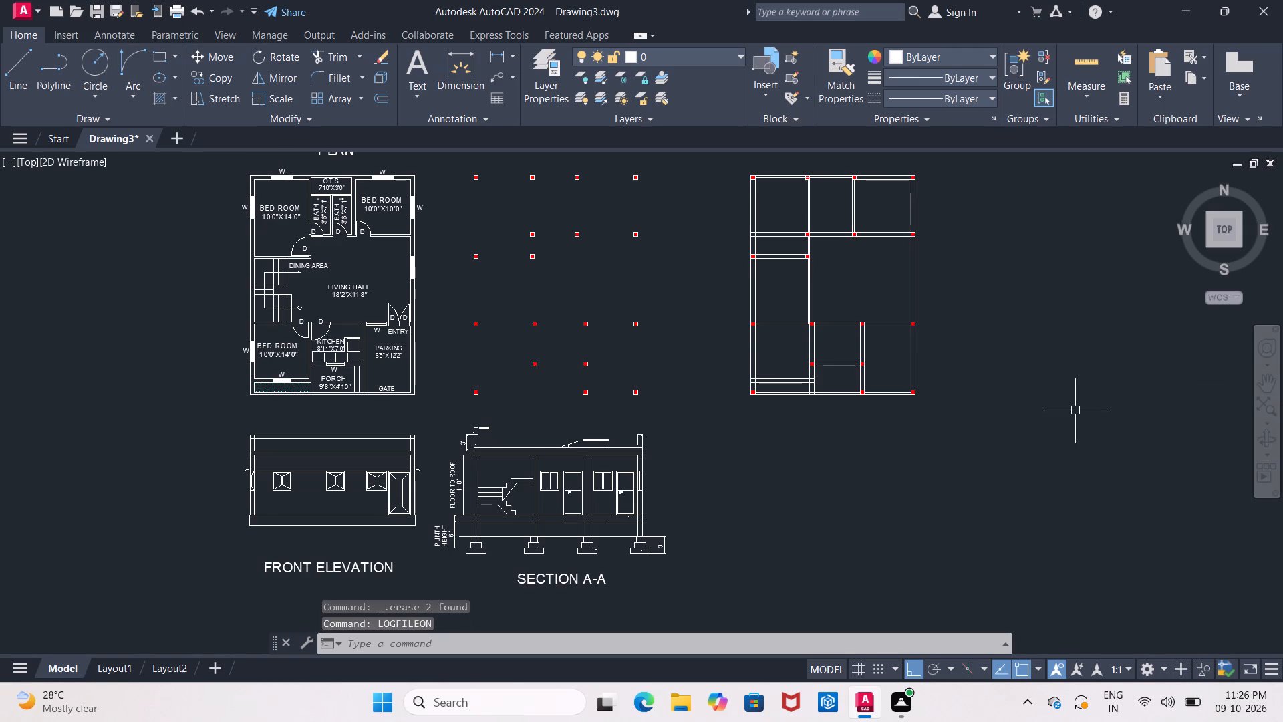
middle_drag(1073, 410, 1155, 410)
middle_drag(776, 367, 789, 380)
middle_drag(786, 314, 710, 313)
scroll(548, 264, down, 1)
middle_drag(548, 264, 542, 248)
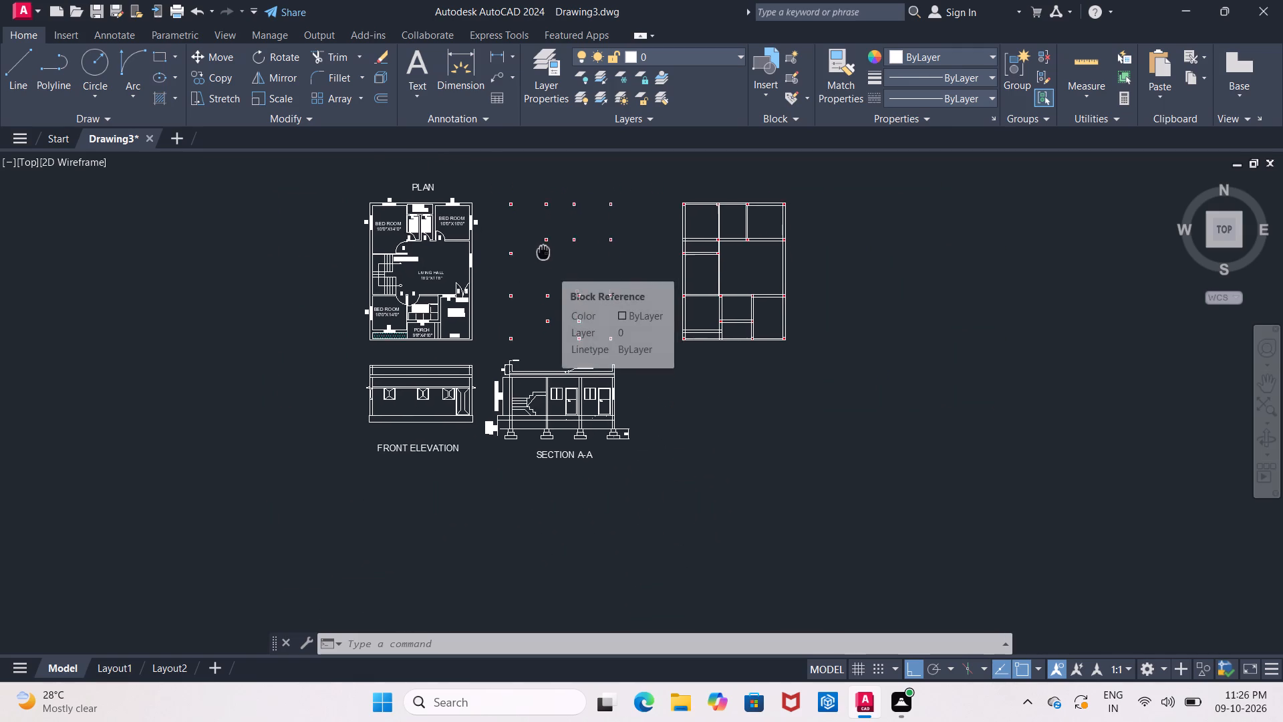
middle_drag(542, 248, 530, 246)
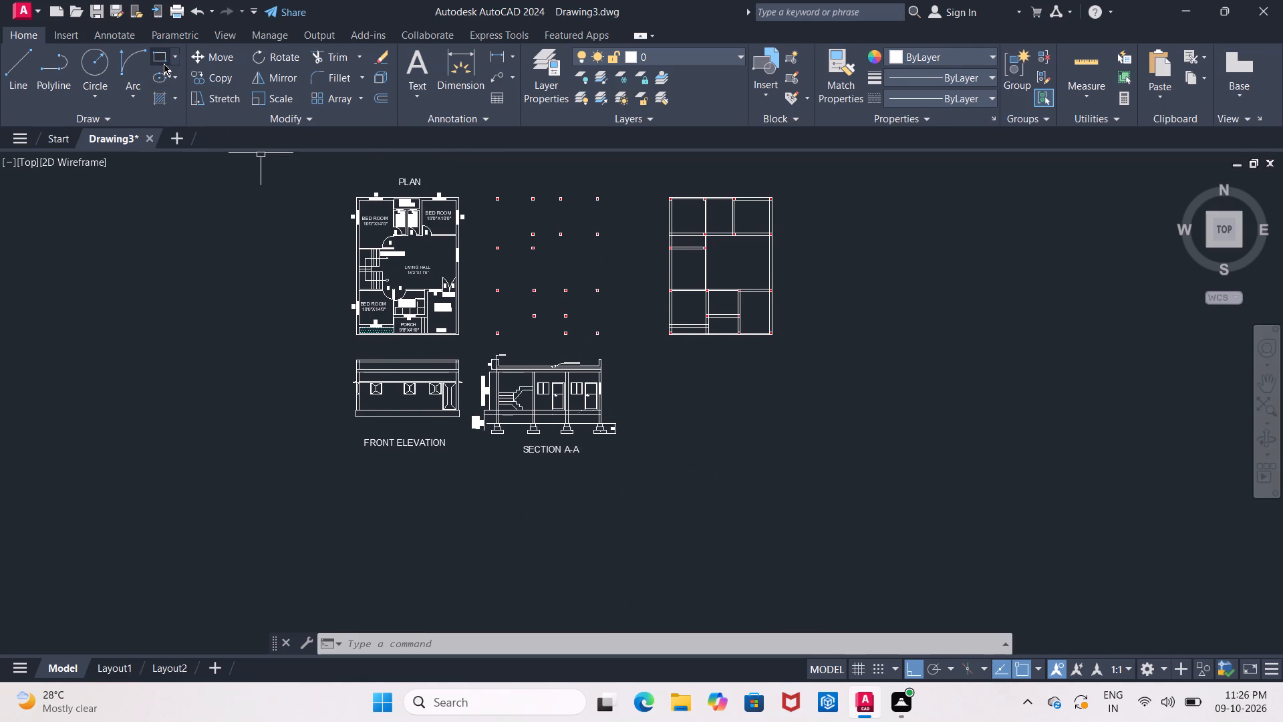
Draw a rectangle about 38'-8 1/2" by 42'-10" enclosing all the red columns of the second plan.
click(162, 58)
scroll(480, 210, up, 1)
middle_drag(479, 209, 478, 209)
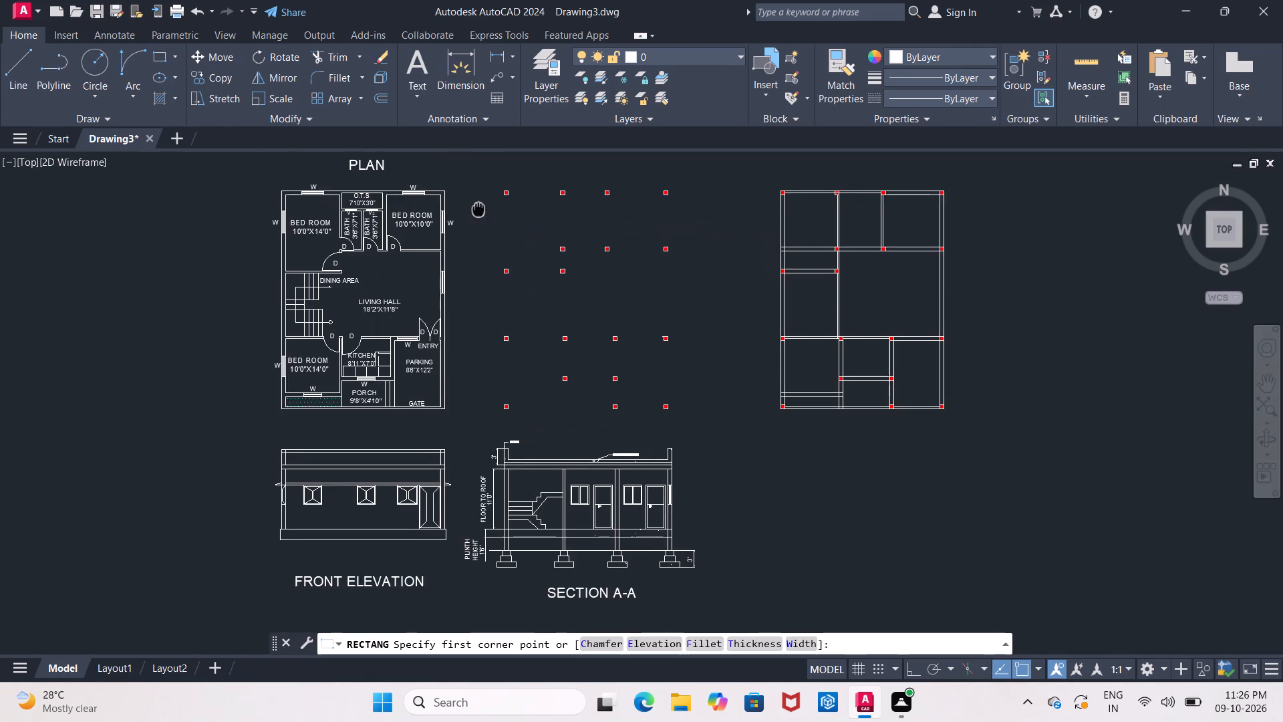
middle_drag(478, 209, 425, 229)
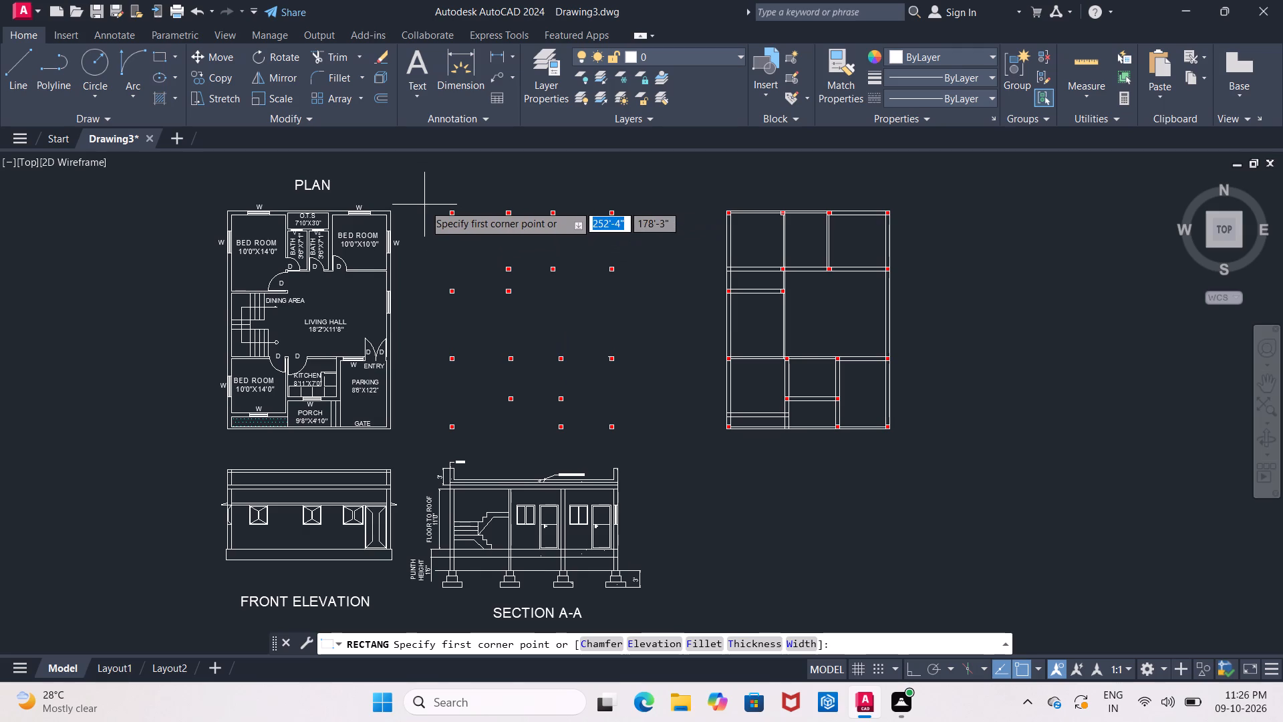
click(424, 205)
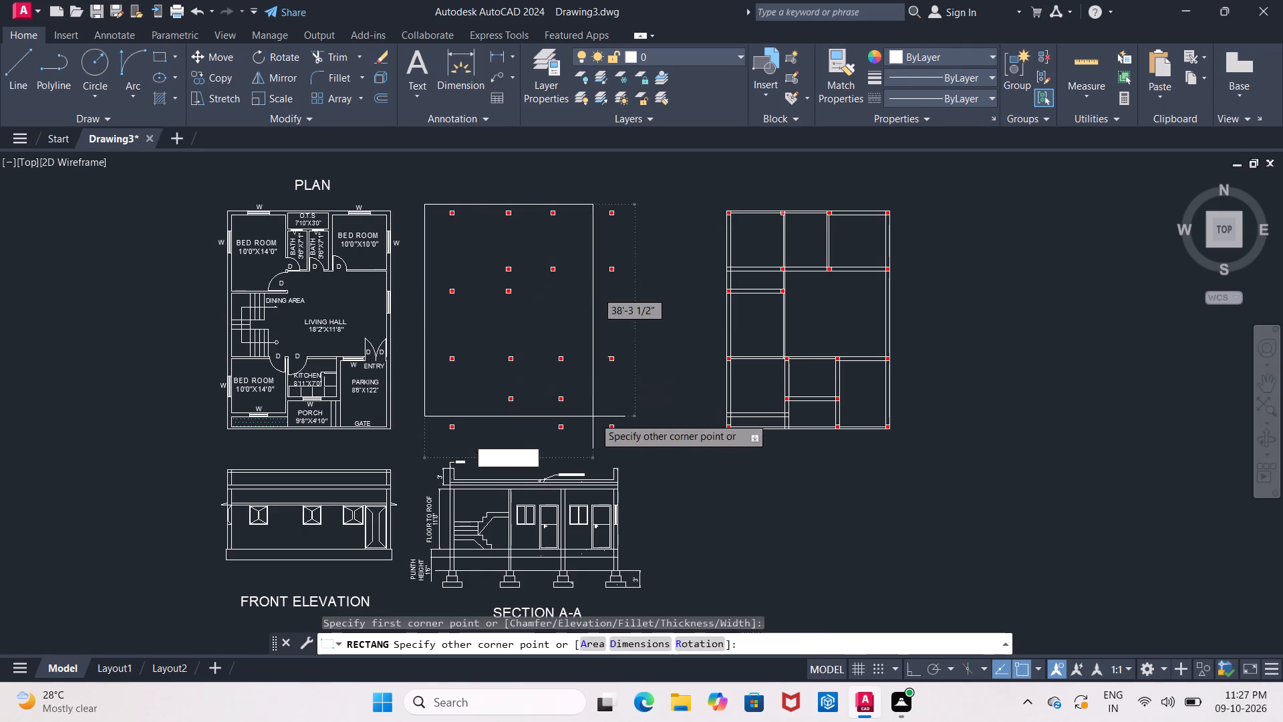
click(635, 439)
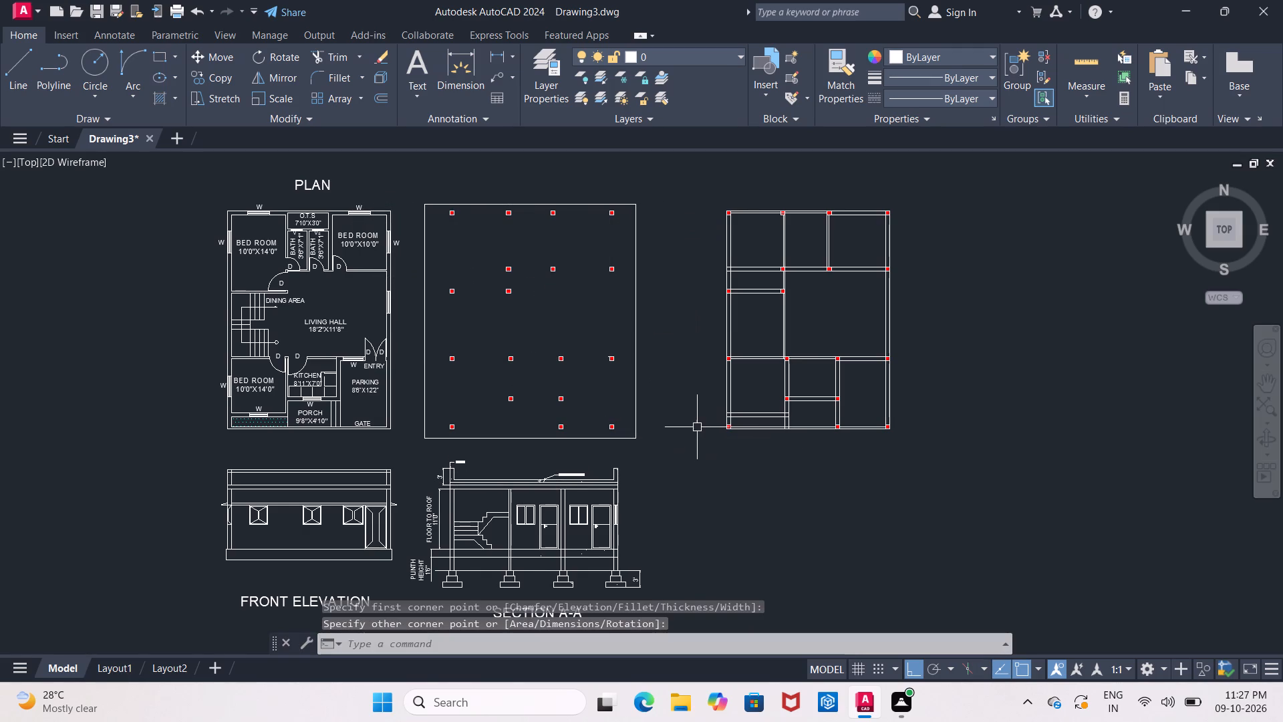
Copy the PLAN title horizontally to above the second and third plans, about 39' and 90' from the original.
middle_drag(697, 425, 825, 414)
middle_drag(634, 260, 657, 313)
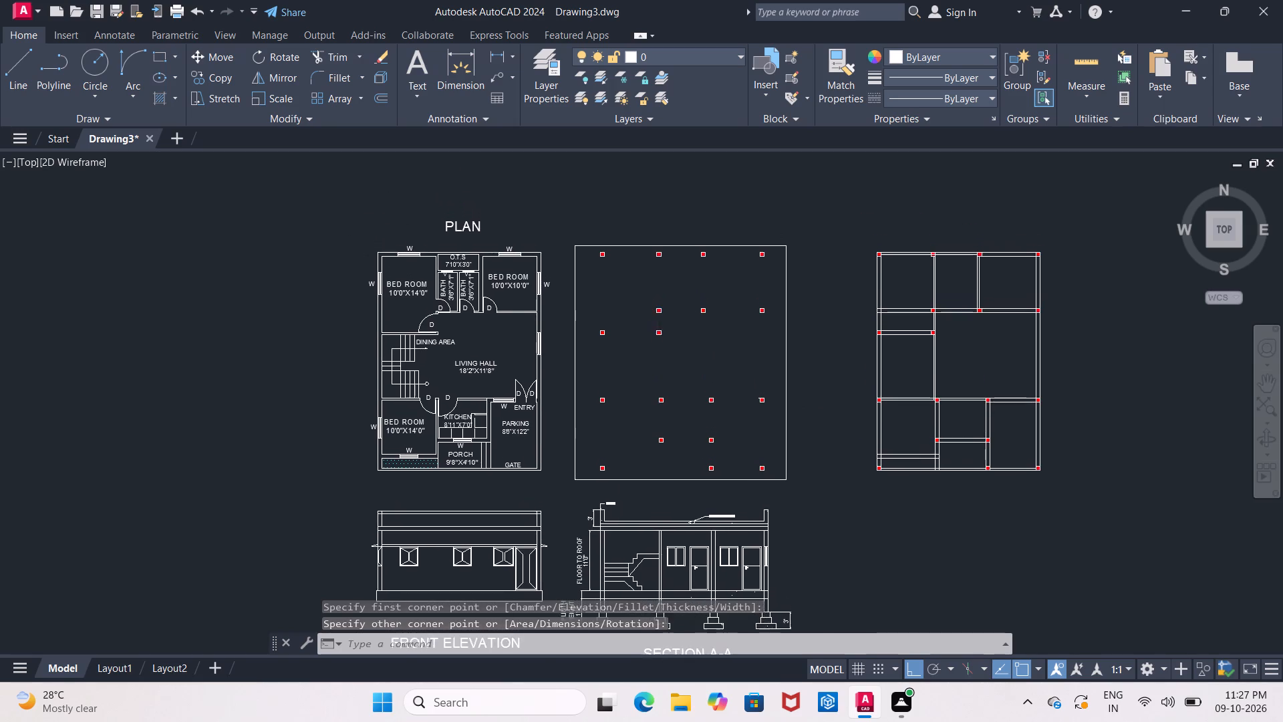
scroll(674, 305, up, 1)
middle_drag(674, 305, 654, 396)
key(Escape)
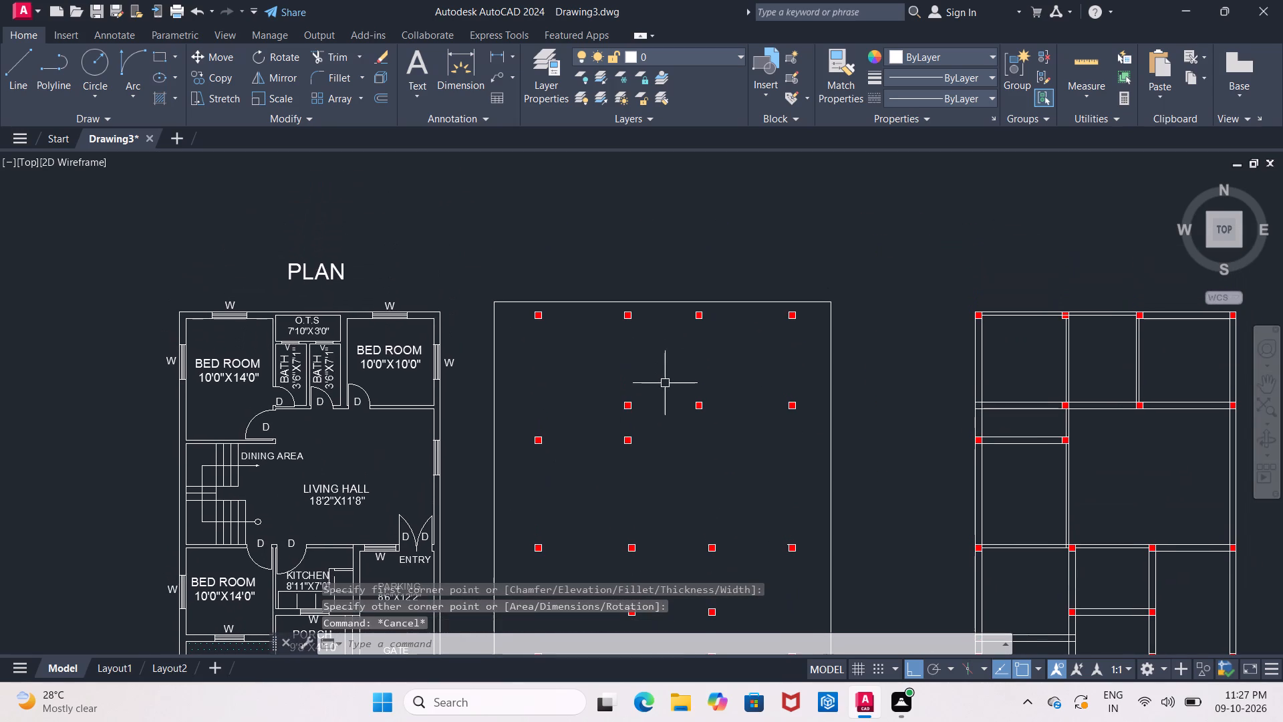
click(323, 274)
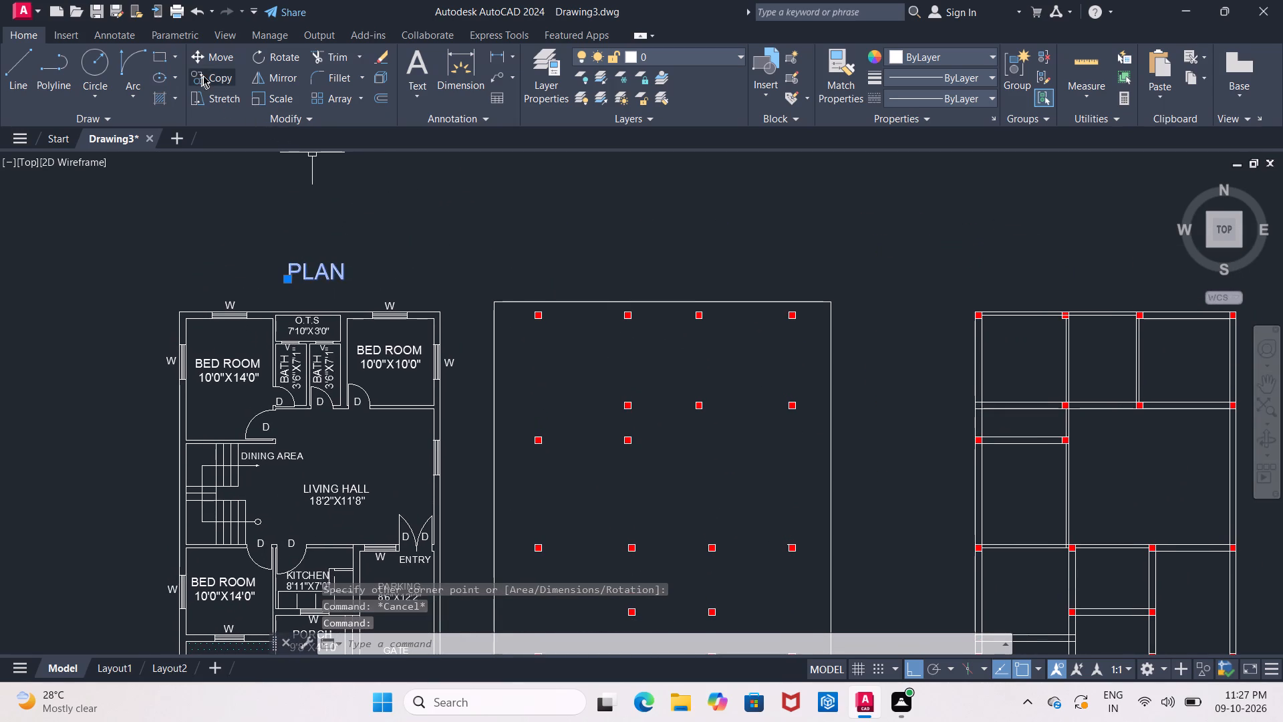
click(208, 74)
click(319, 280)
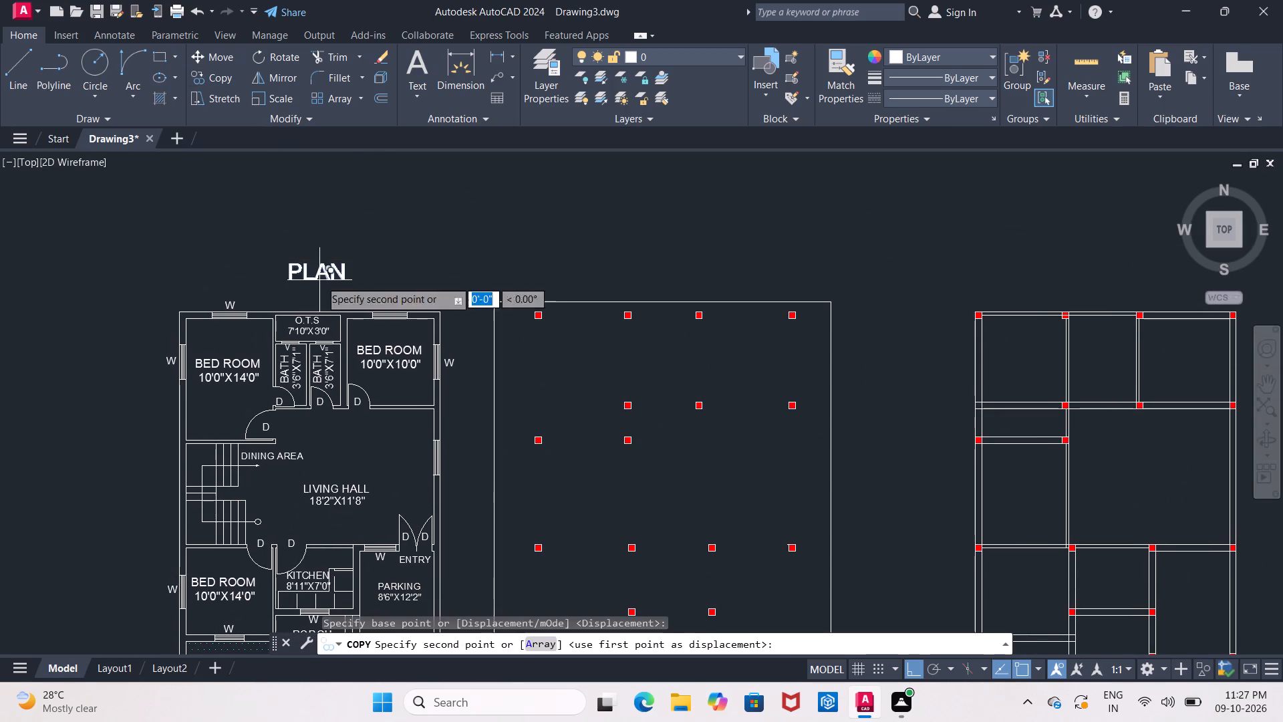
click(662, 281)
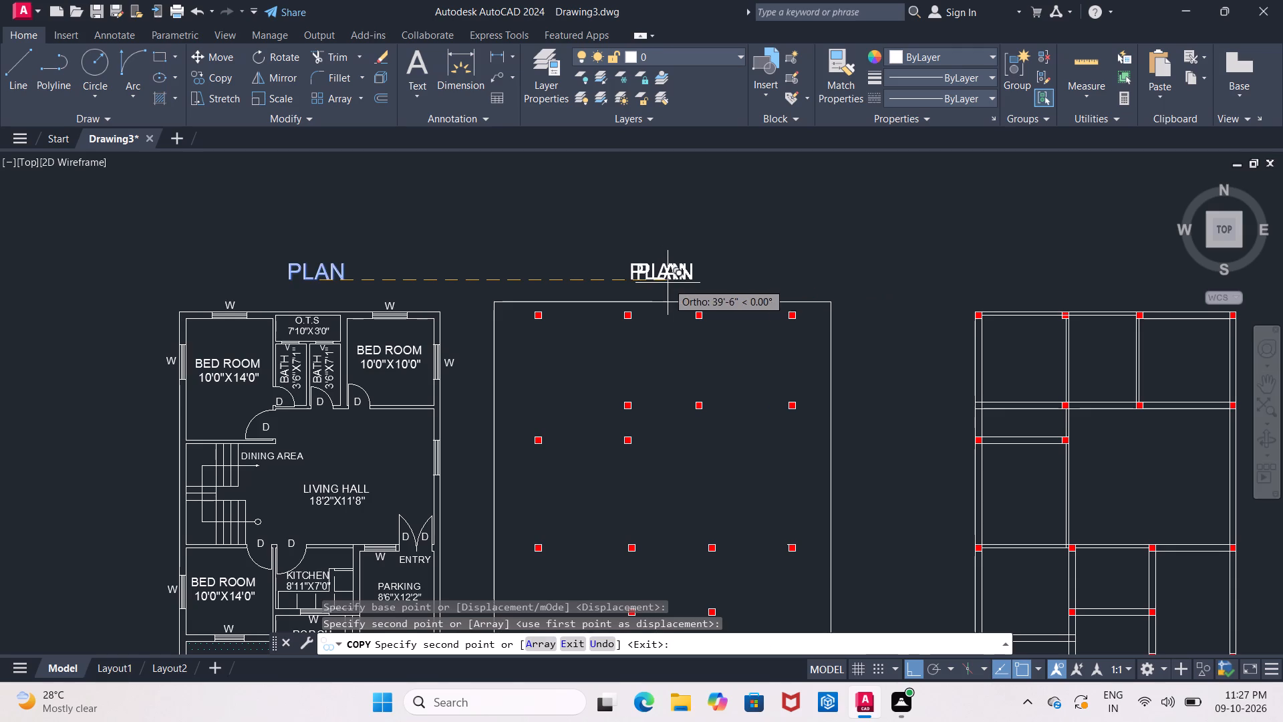
middle_drag(849, 260, 670, 265)
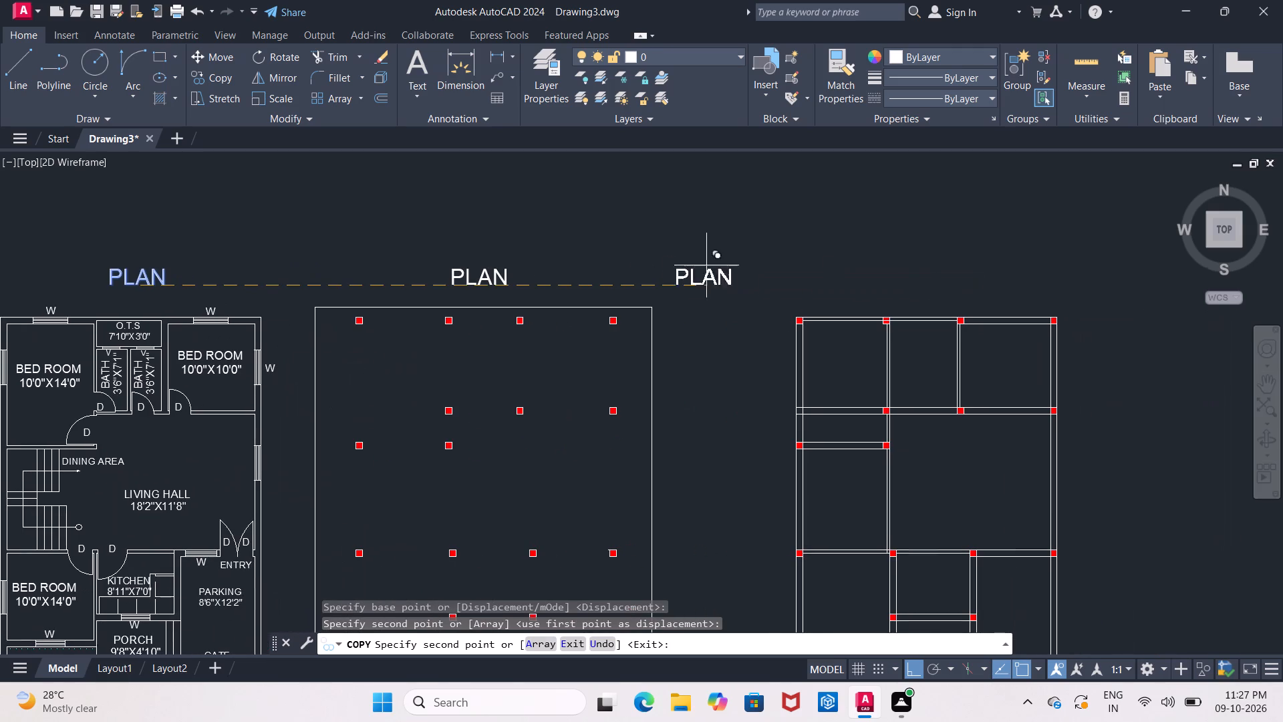
click(923, 271)
scroll(923, 271, down, 1)
key(Escape)
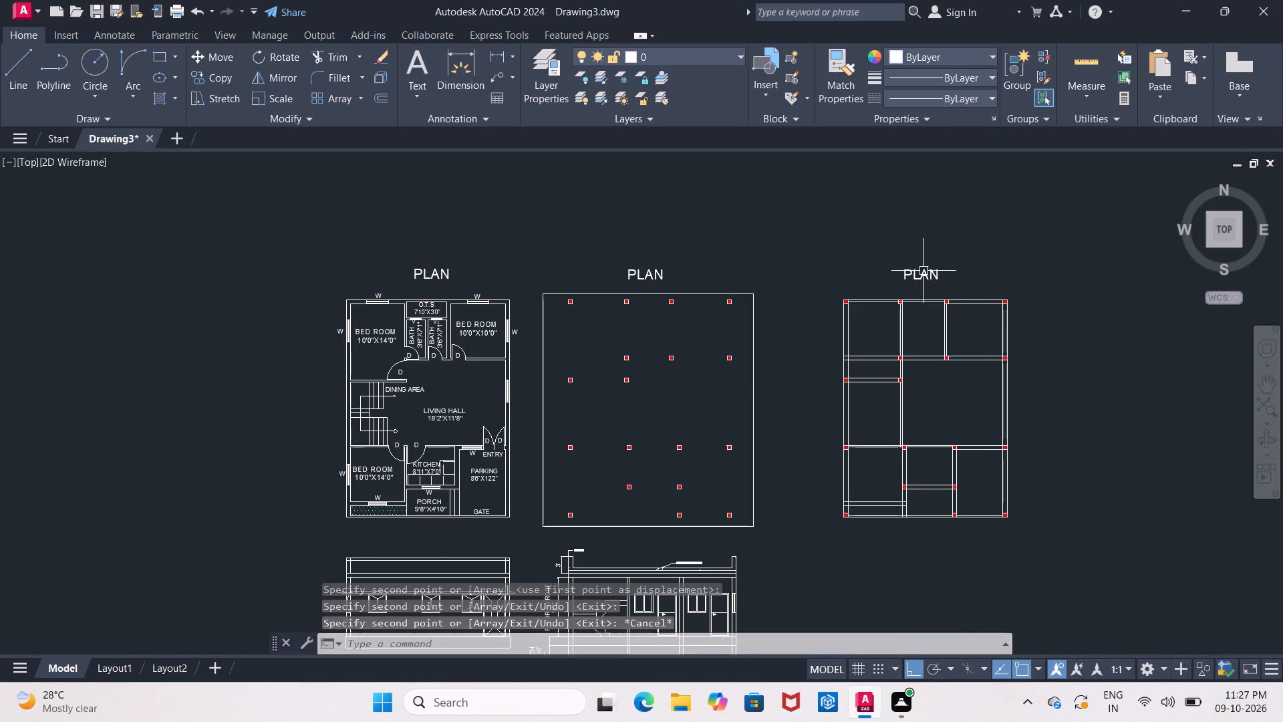
Change the title text above the second plan to COLUMN LAYOUT.
middle_drag(777, 264, 798, 257)
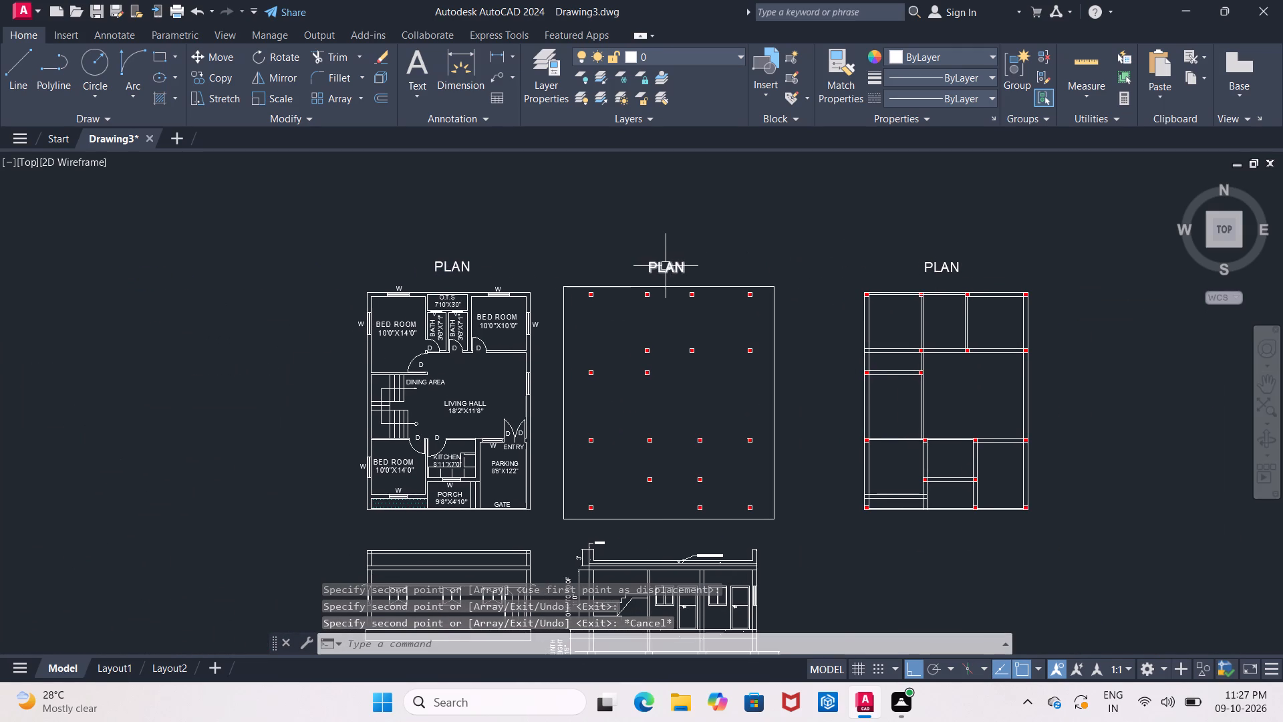
scroll(666, 267, up, 1)
middle_drag(666, 266, 679, 227)
scroll(679, 229, down, 1)
middle_drag(679, 227, 680, 212)
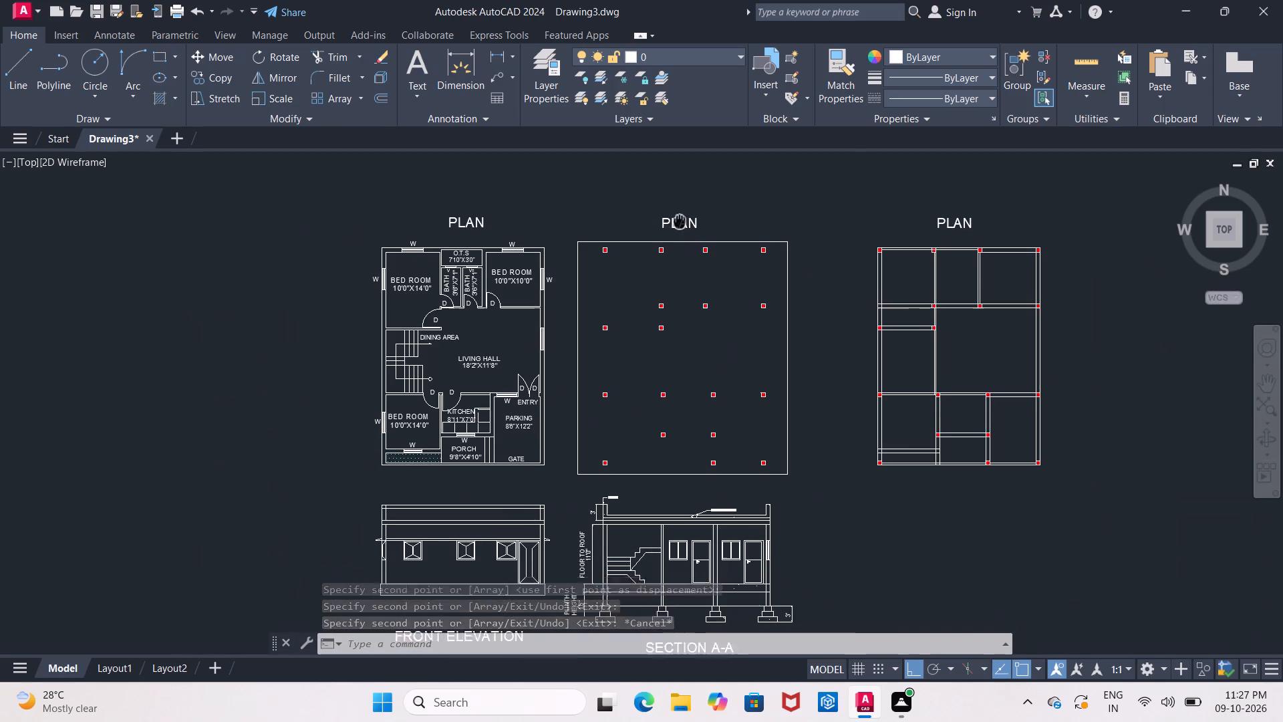
middle_drag(680, 212, 636, 167)
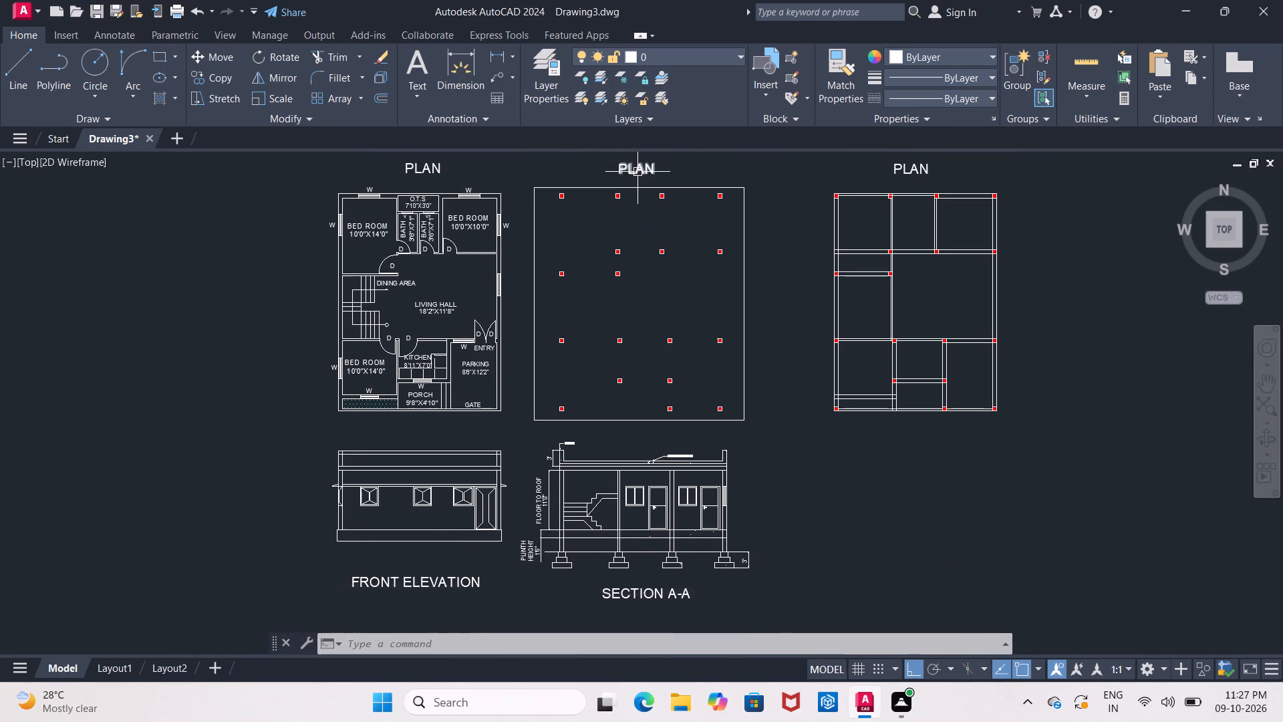
middle_drag(638, 166, 618, 210)
key(Escape)
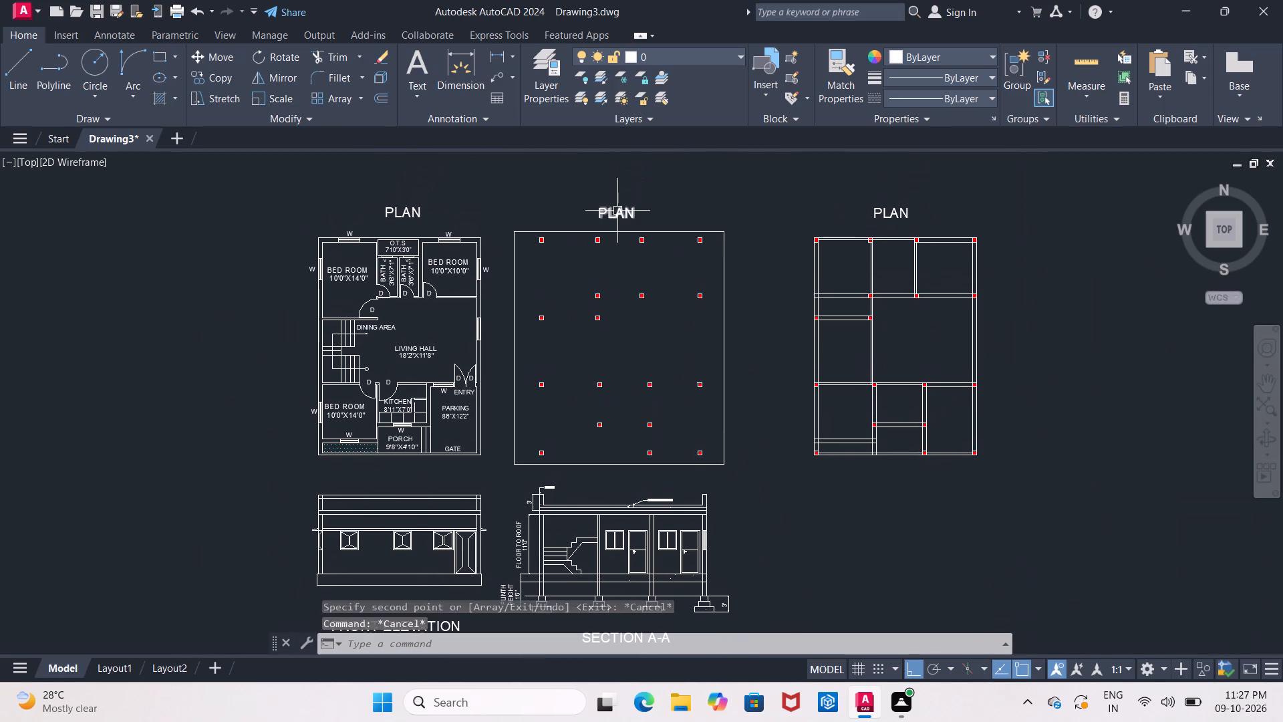
key(Escape)
double_click(617, 211)
click(620, 211)
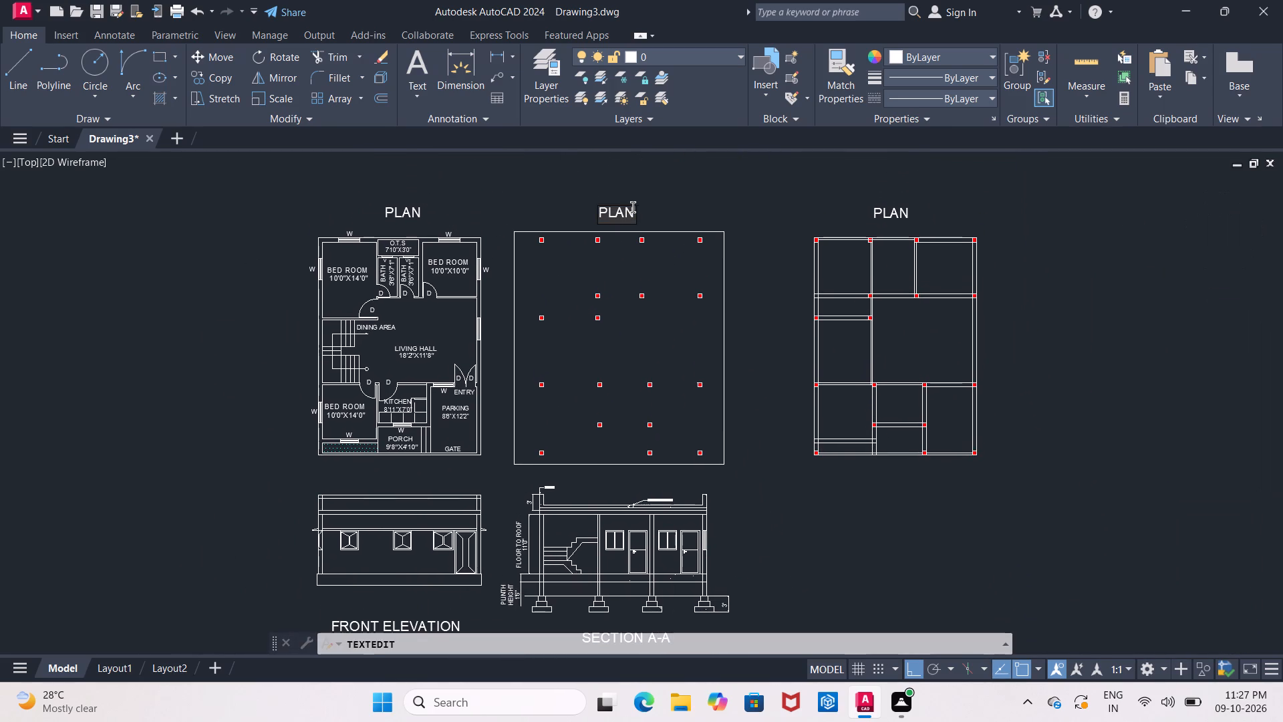
click(633, 213)
key(BackSpace)
key(BackSpace)
key(BackSpace)
key(BackSpace)
text(COLUMN LAYOUT)
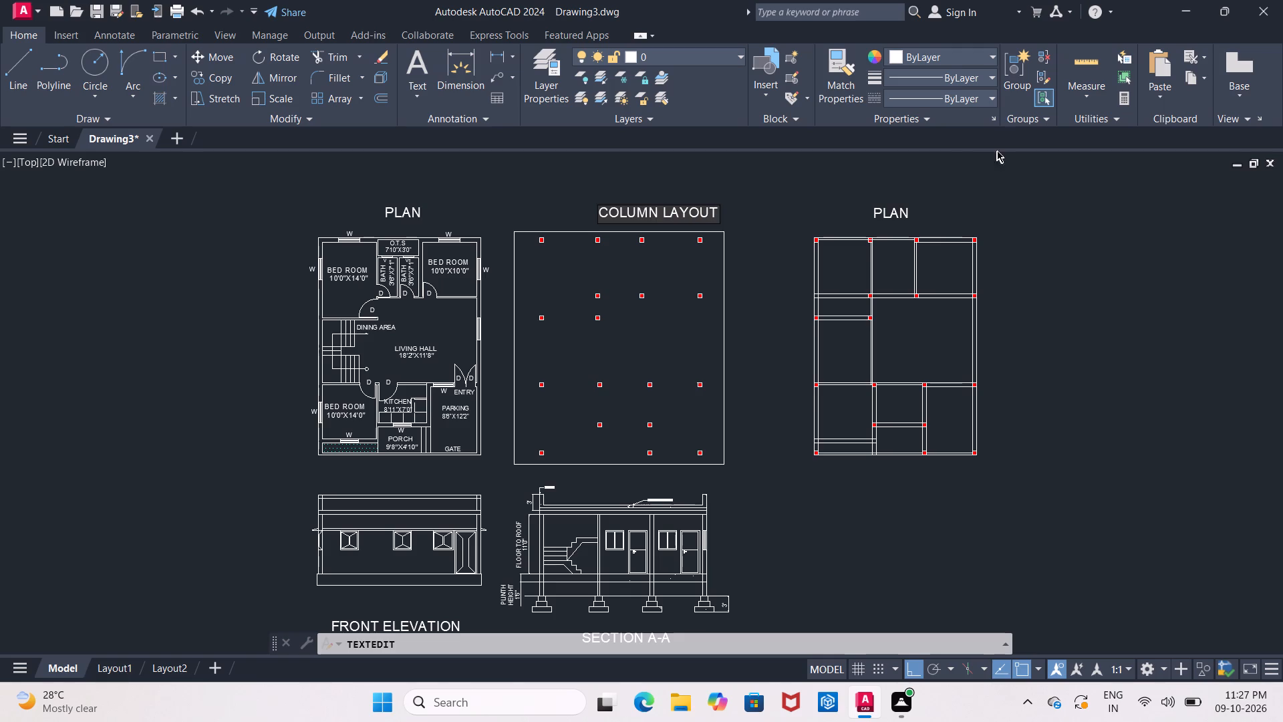
click(770, 194)
key(Escape)
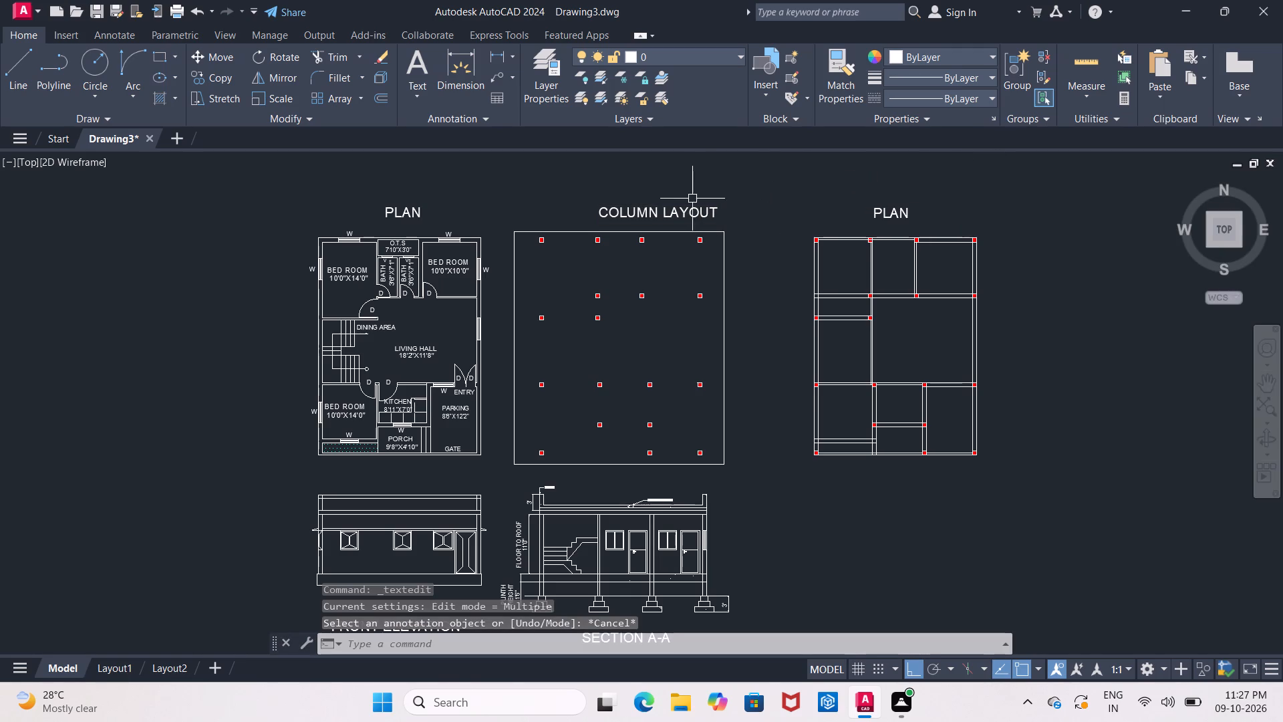
Move the COLUMN LAYOUT title horizontally to centre it over the framed columns.
click(681, 211)
click(218, 54)
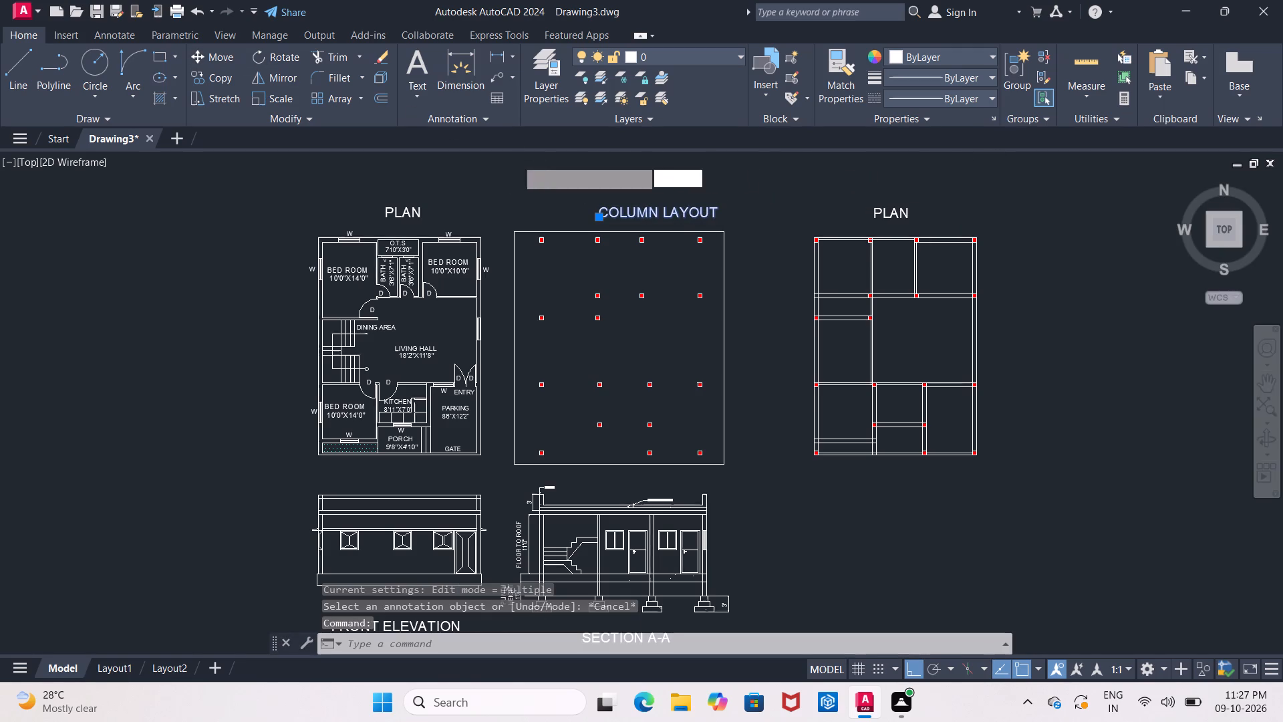
click(645, 213)
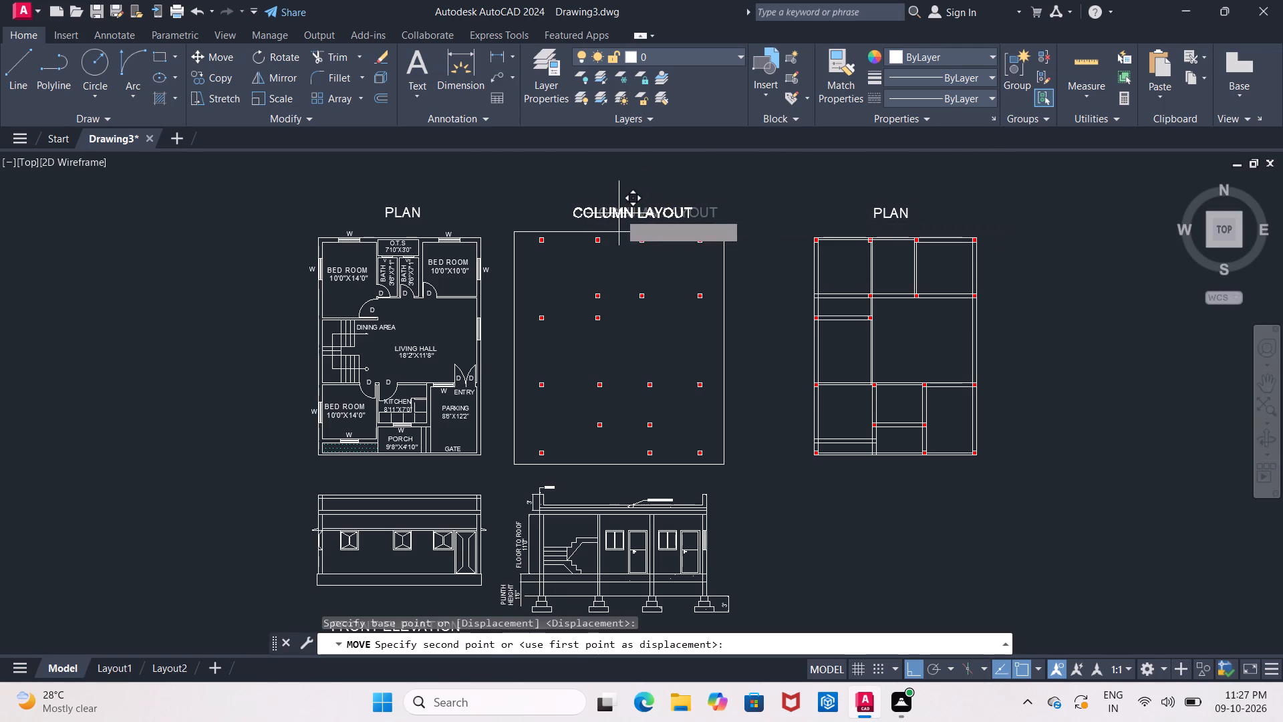
click(615, 213)
Draw a 40' vertical line along the outer face of the column layout's left columns, between the outer corners of the top and bottom ones.
middle_drag(585, 259, 642, 225)
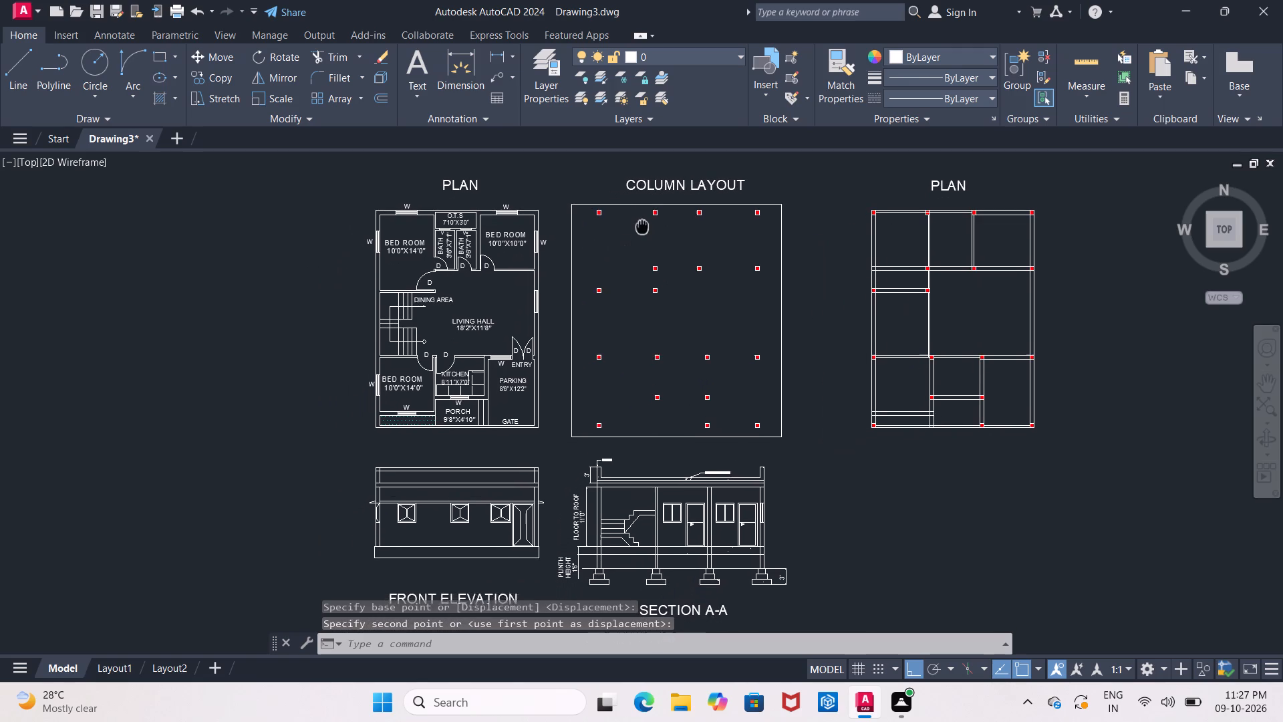
middle_drag(642, 225, 641, 223)
scroll(632, 231, up, 1)
middle_drag(632, 231, 580, 292)
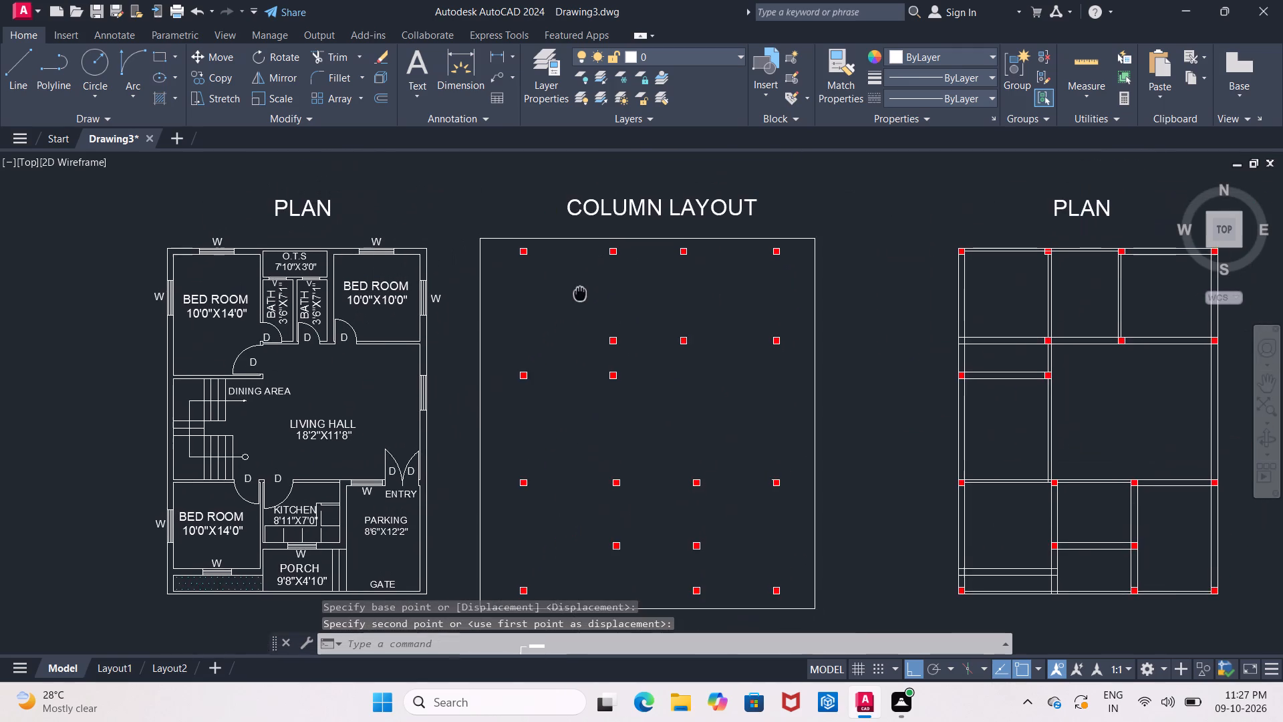
middle_drag(580, 292, 541, 257)
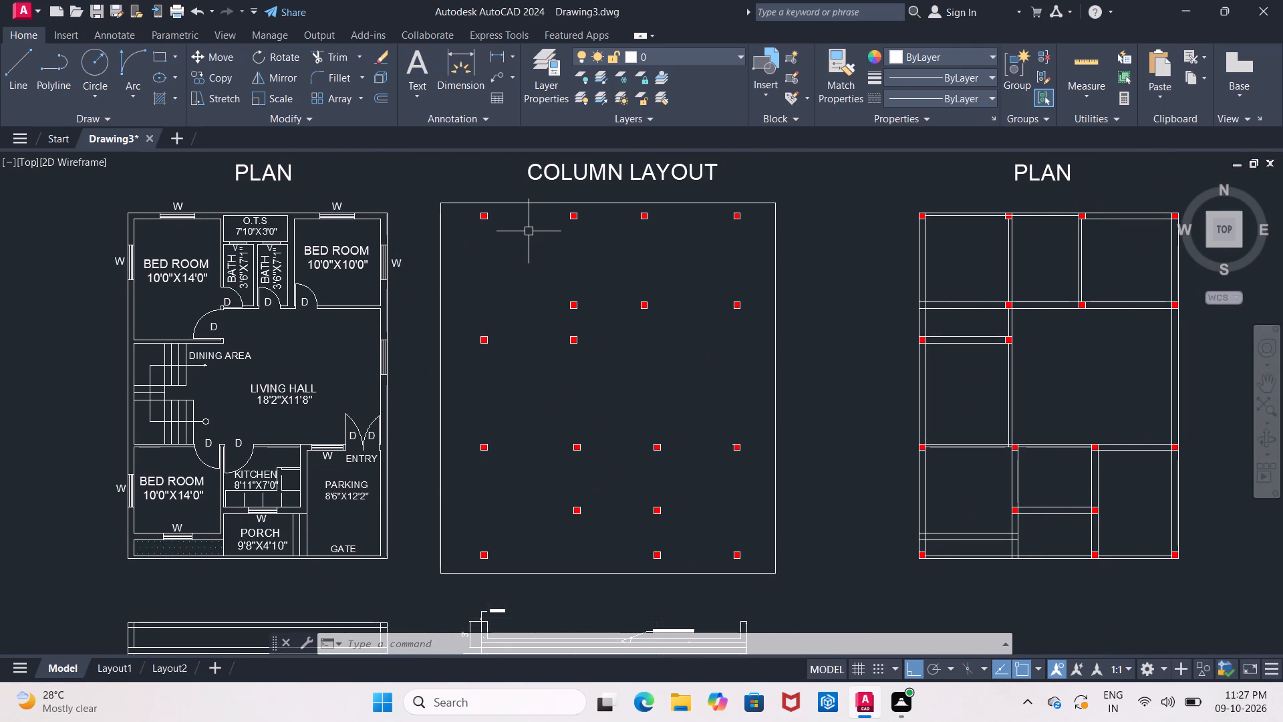
middle_drag(529, 231, 527, 207)
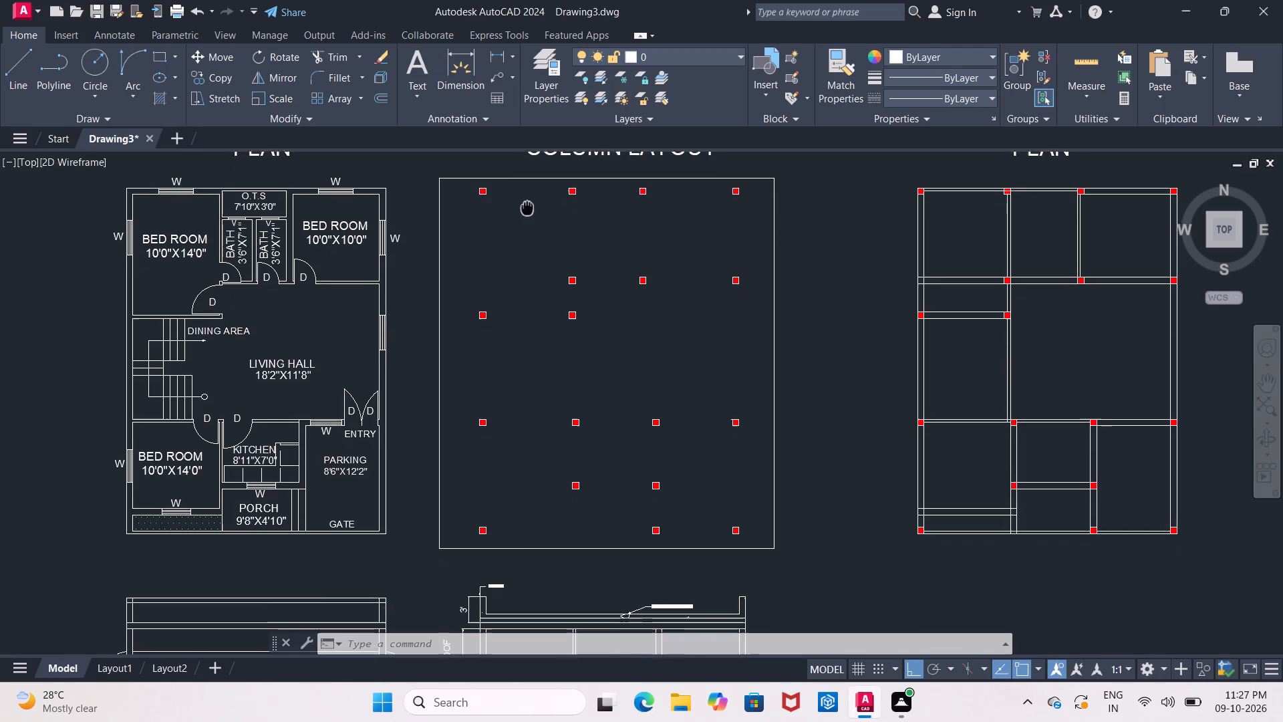
middle_drag(527, 207, 522, 209)
click(21, 59)
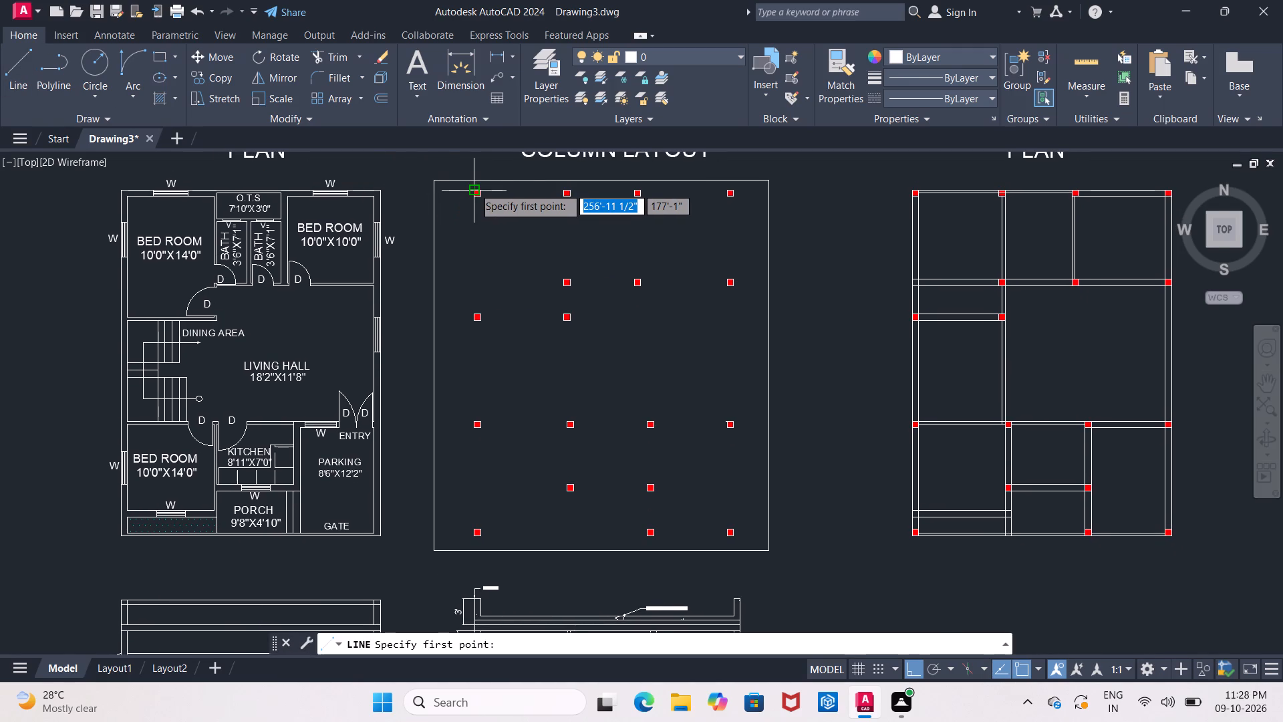
scroll(474, 187, up, 3)
click(463, 204)
scroll(462, 242, down, 1)
middle_drag(462, 242, 468, 179)
scroll(452, 287, down, 1)
middle_drag(453, 306, 469, 238)
scroll(472, 282, down, 3)
middle_drag(474, 316, 475, 281)
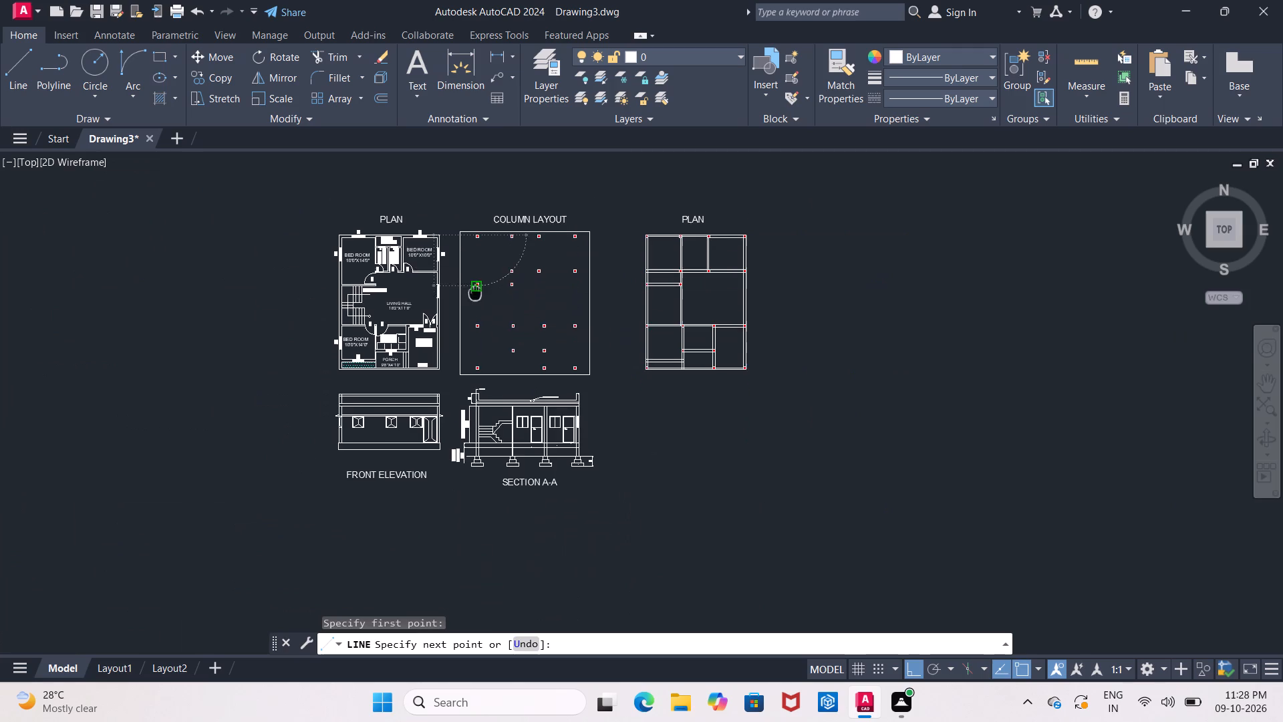
middle_drag(475, 281, 475, 265)
scroll(474, 281, up, 1)
scroll(476, 341, up, 3)
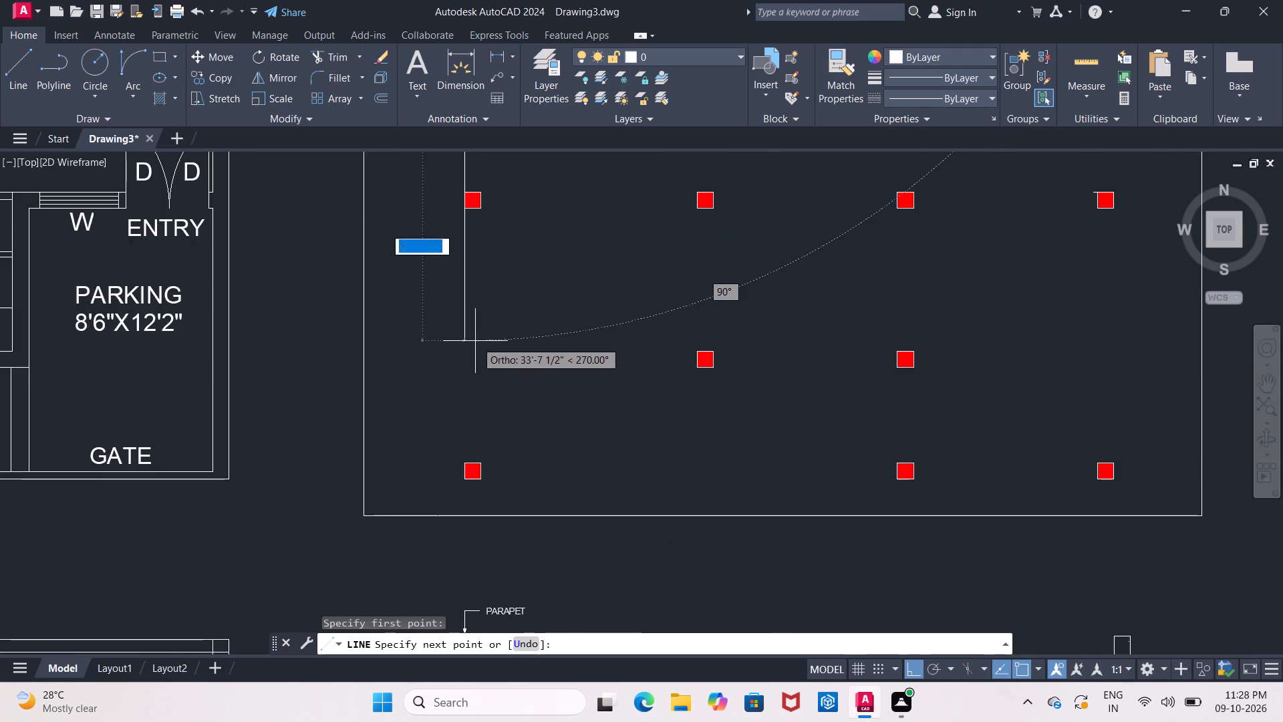
scroll(474, 341, up, 1)
middle_drag(470, 395, 478, 253)
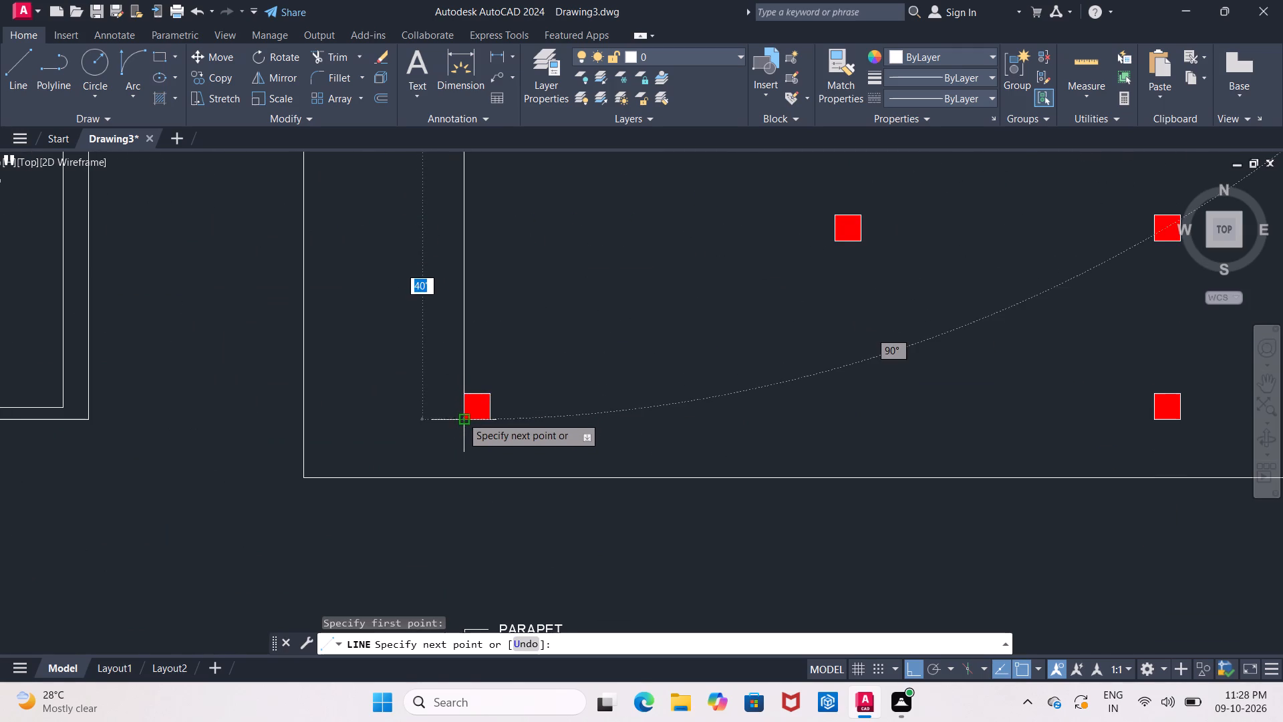
click(462, 416)
Continue the outline 30' along the bottom columns' outer face and up the right columns' outer face to the top right column's outer corner.
middle_drag(712, 434, 297, 412)
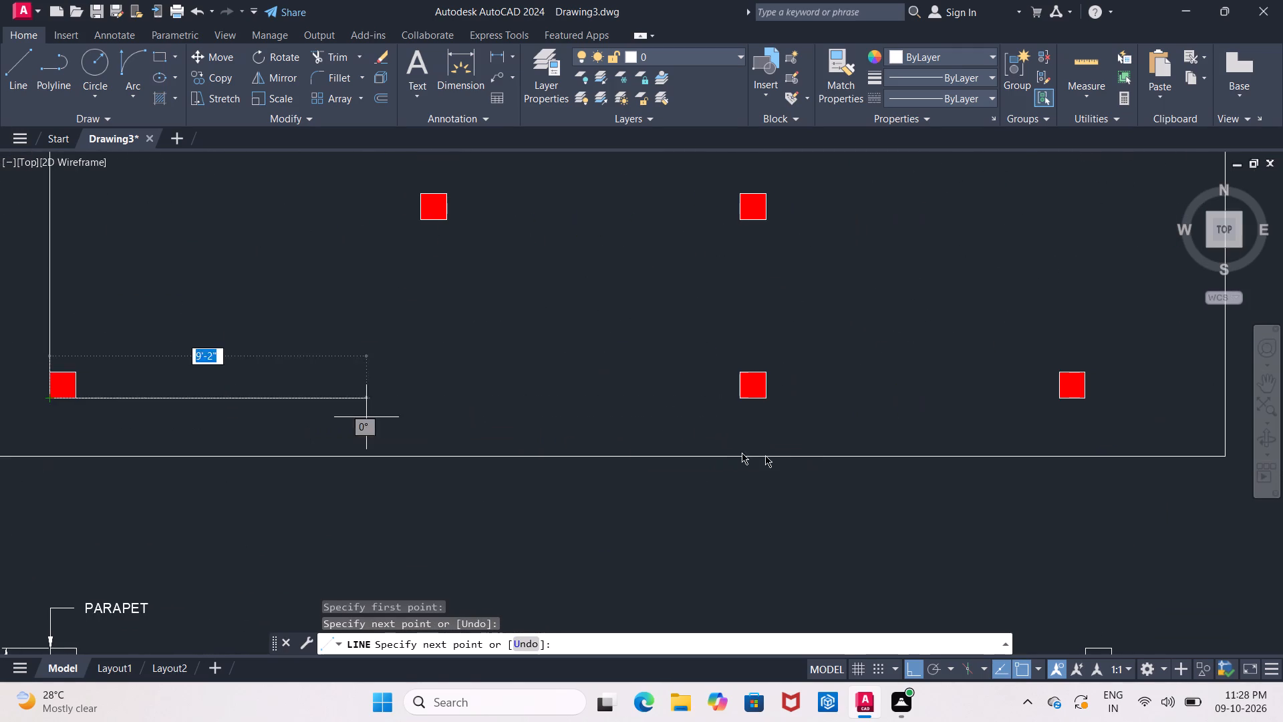
middle_drag(866, 451, 481, 447)
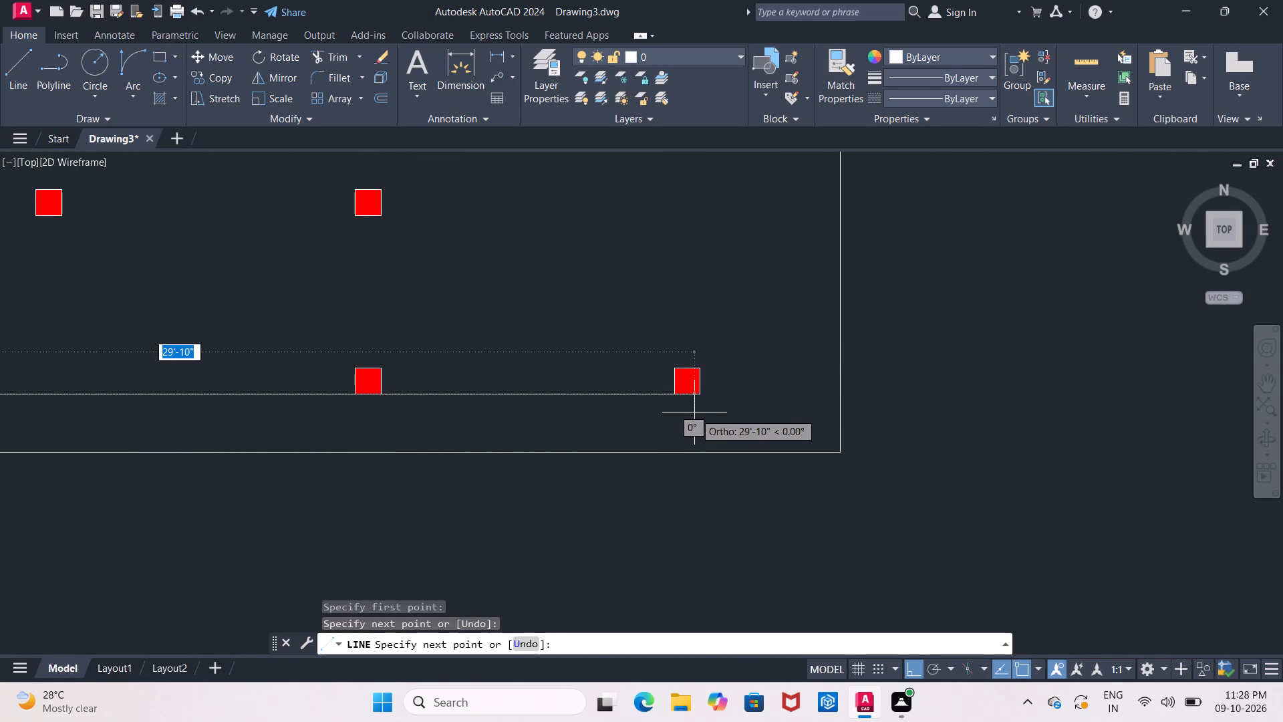
scroll(703, 404, up, 2)
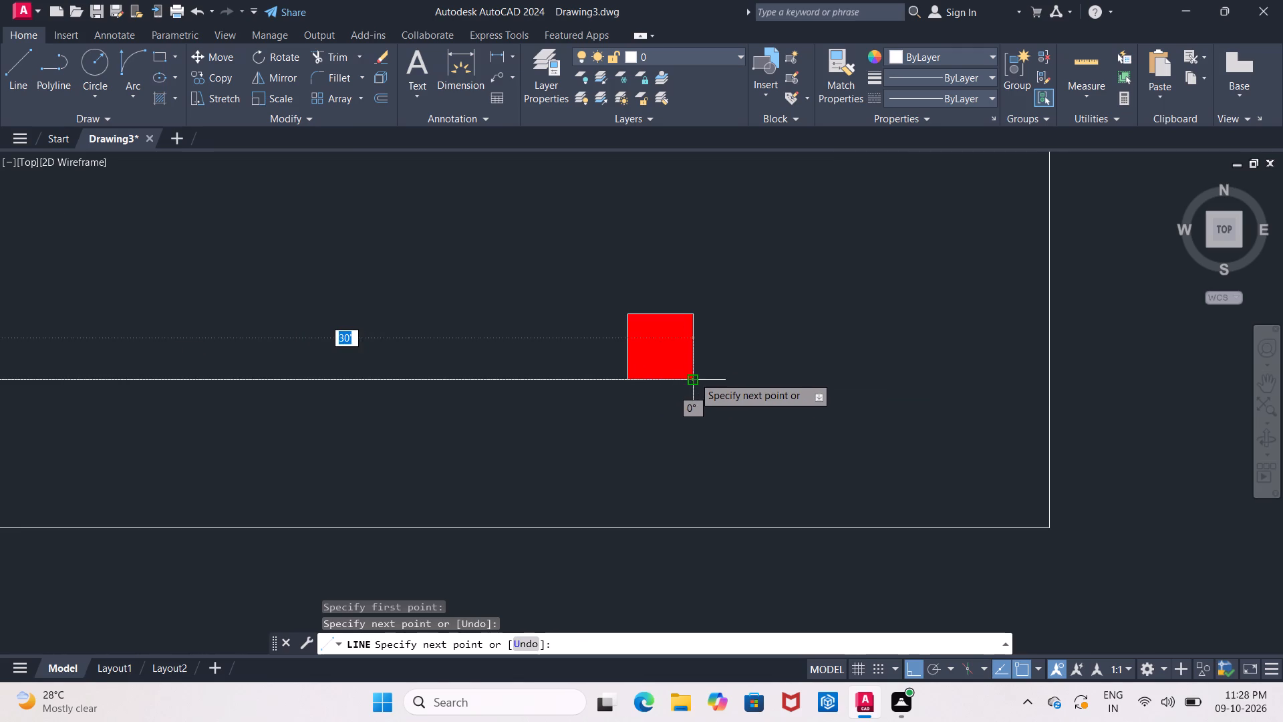
click(694, 376)
middle_drag(684, 275, 688, 495)
scroll(688, 479, down, 4)
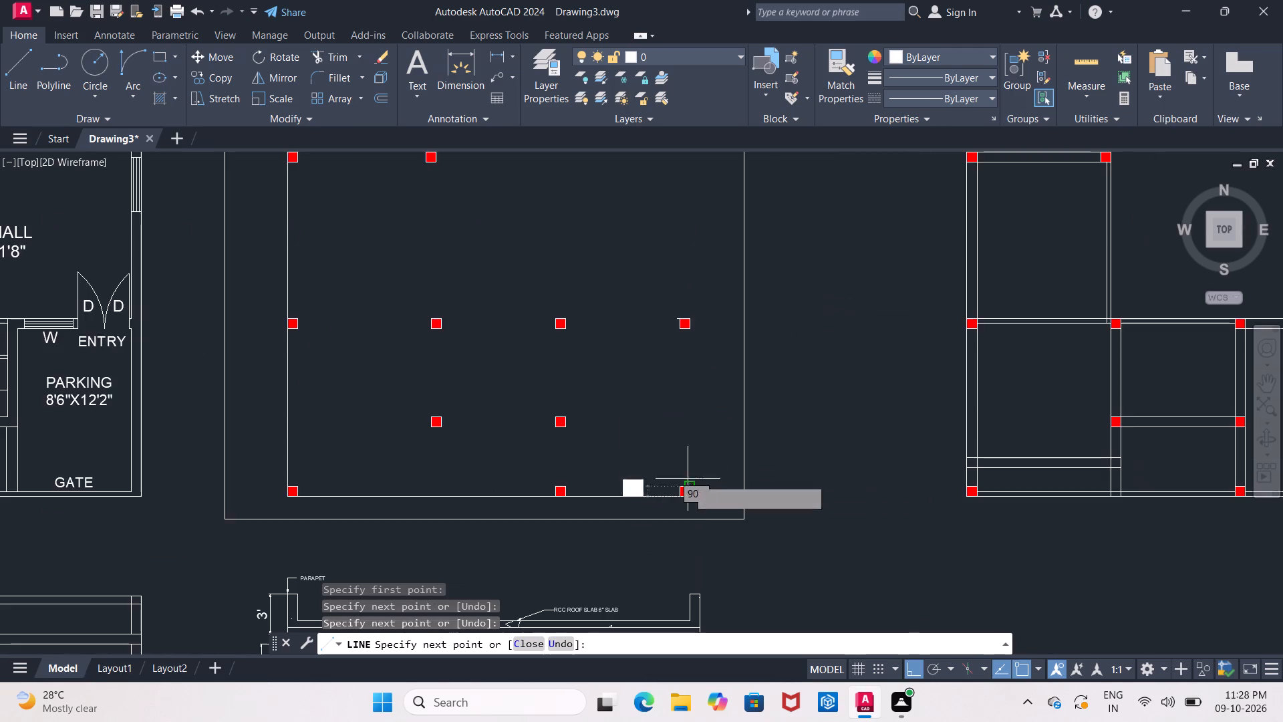
scroll(698, 449, down, 3)
scroll(705, 373, up, 2)
middle_drag(691, 248, 689, 351)
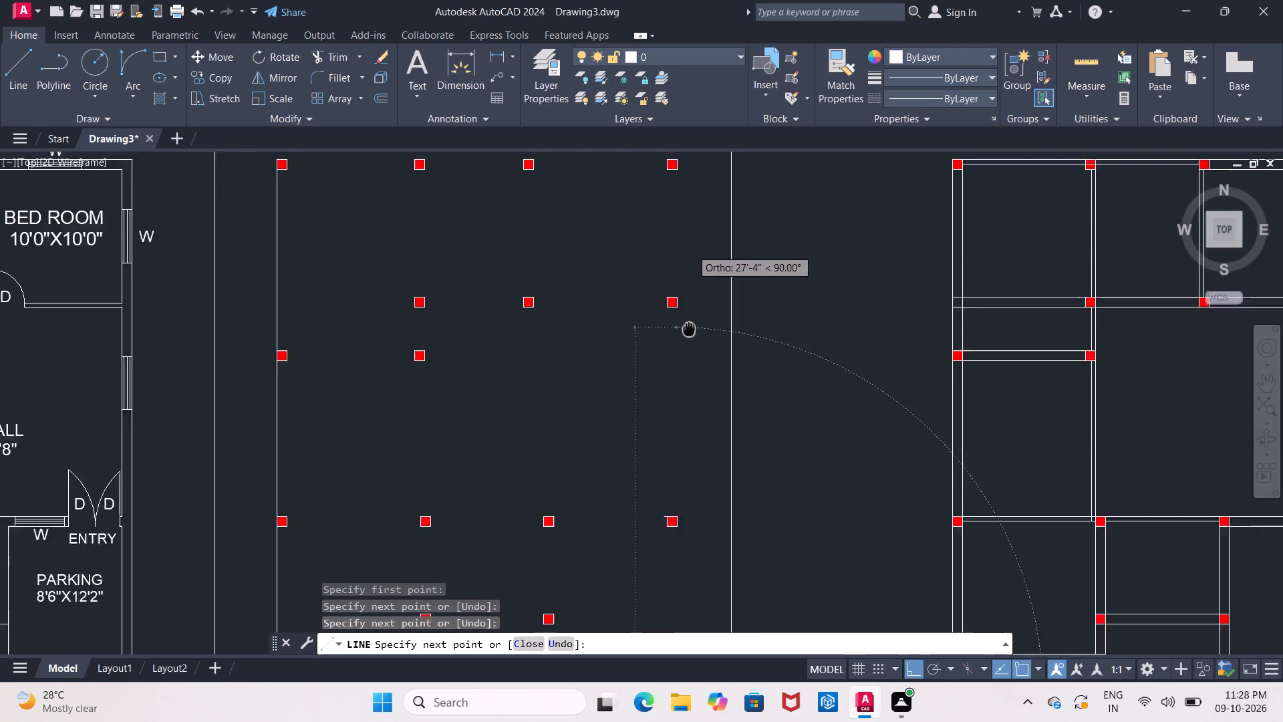
middle_drag(689, 351, 690, 396)
middle_drag(694, 286, 691, 408)
scroll(692, 372, up, 2)
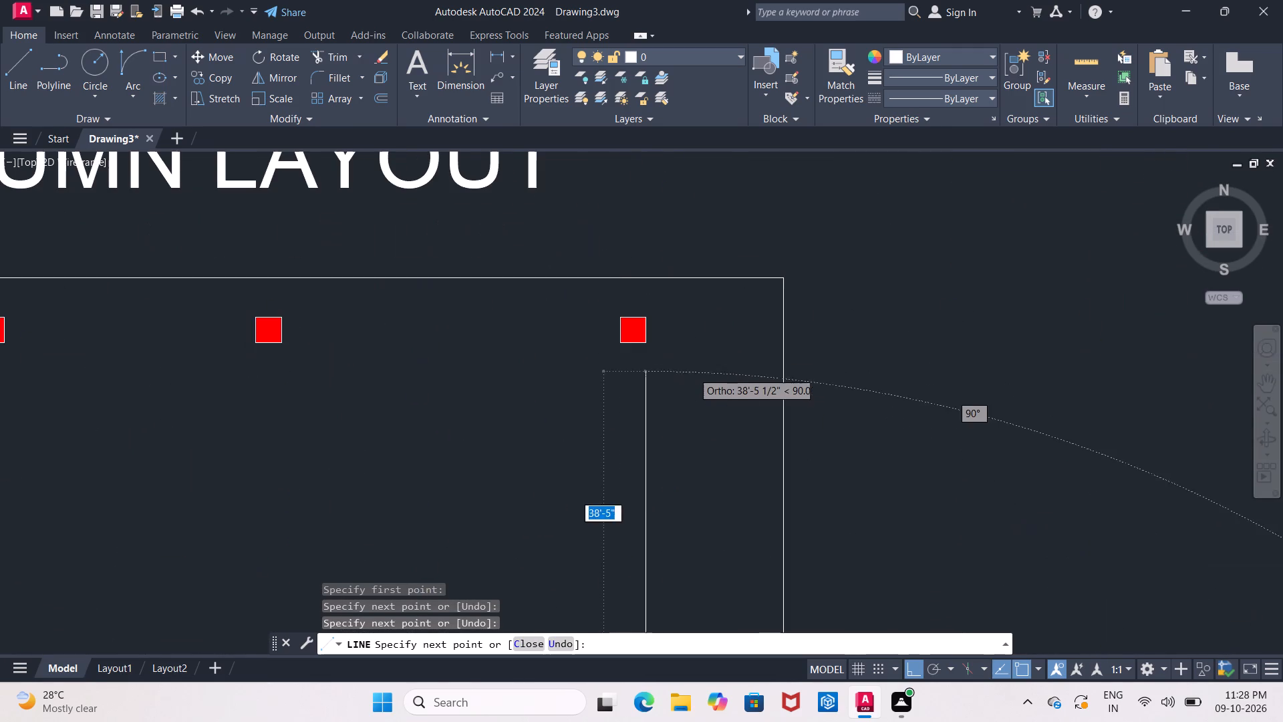
click(648, 317)
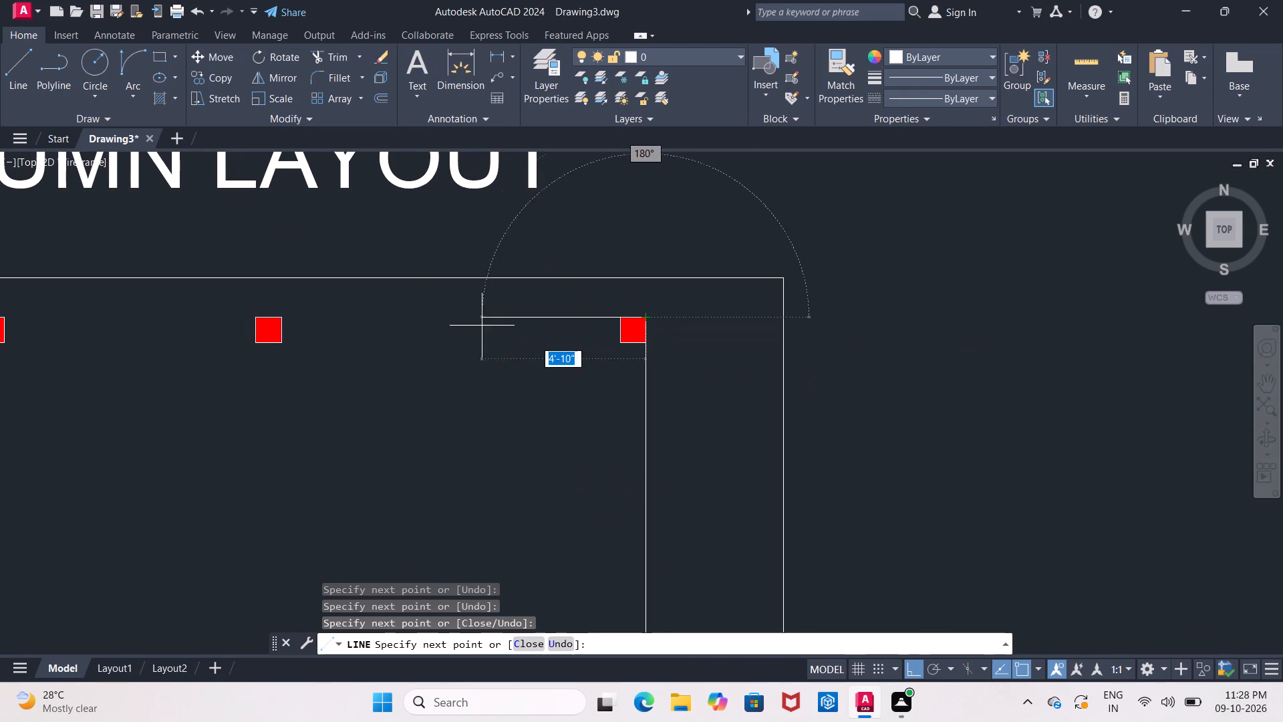
Close the outline with a 30' line along the top columns' outer face, back to the top left column's outer corner.
middle_drag(453, 332, 757, 358)
middle_drag(423, 350, 708, 384)
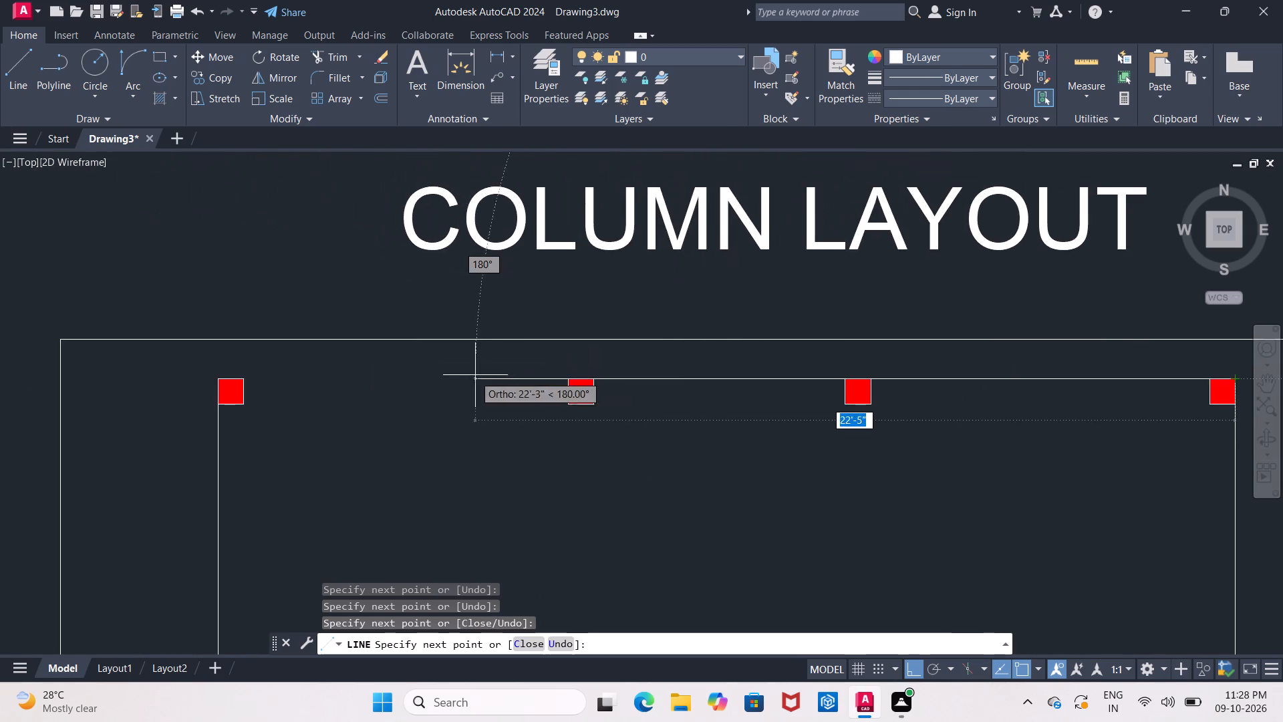
middle_drag(454, 378, 698, 396)
scroll(467, 394, up, 2)
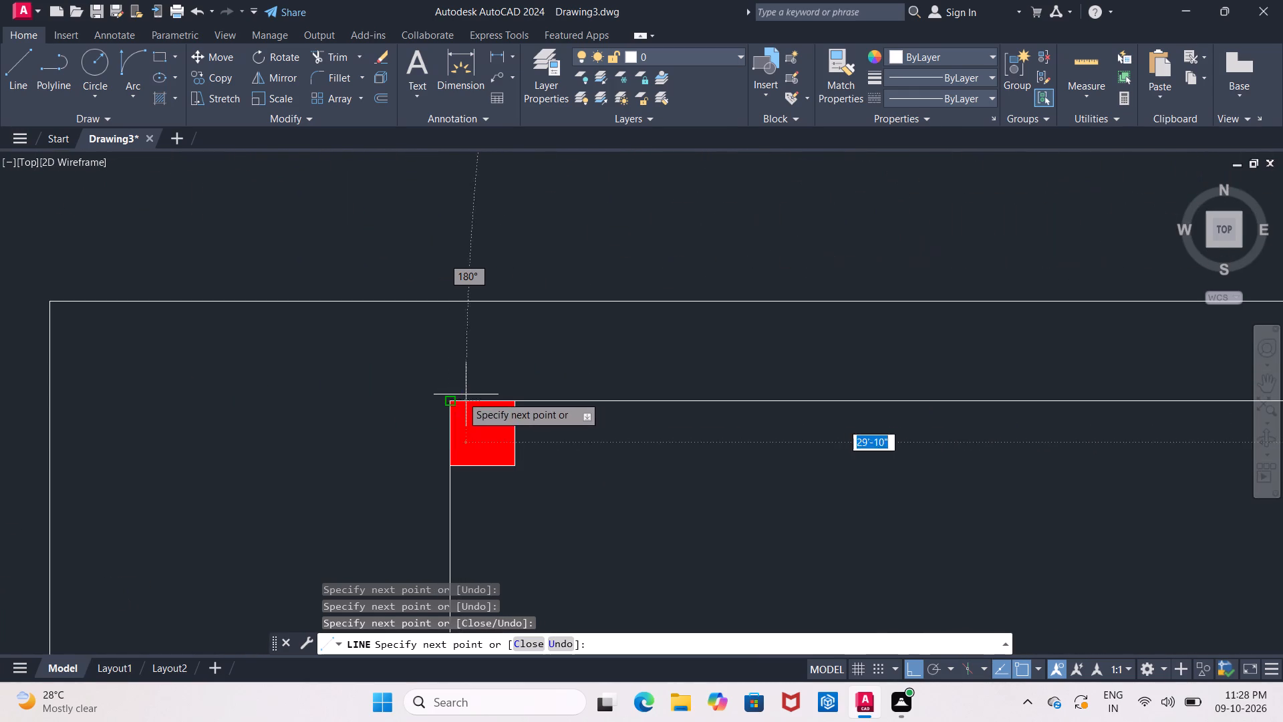
click(448, 402)
scroll(454, 406, down, 3)
scroll(546, 455, down, 2)
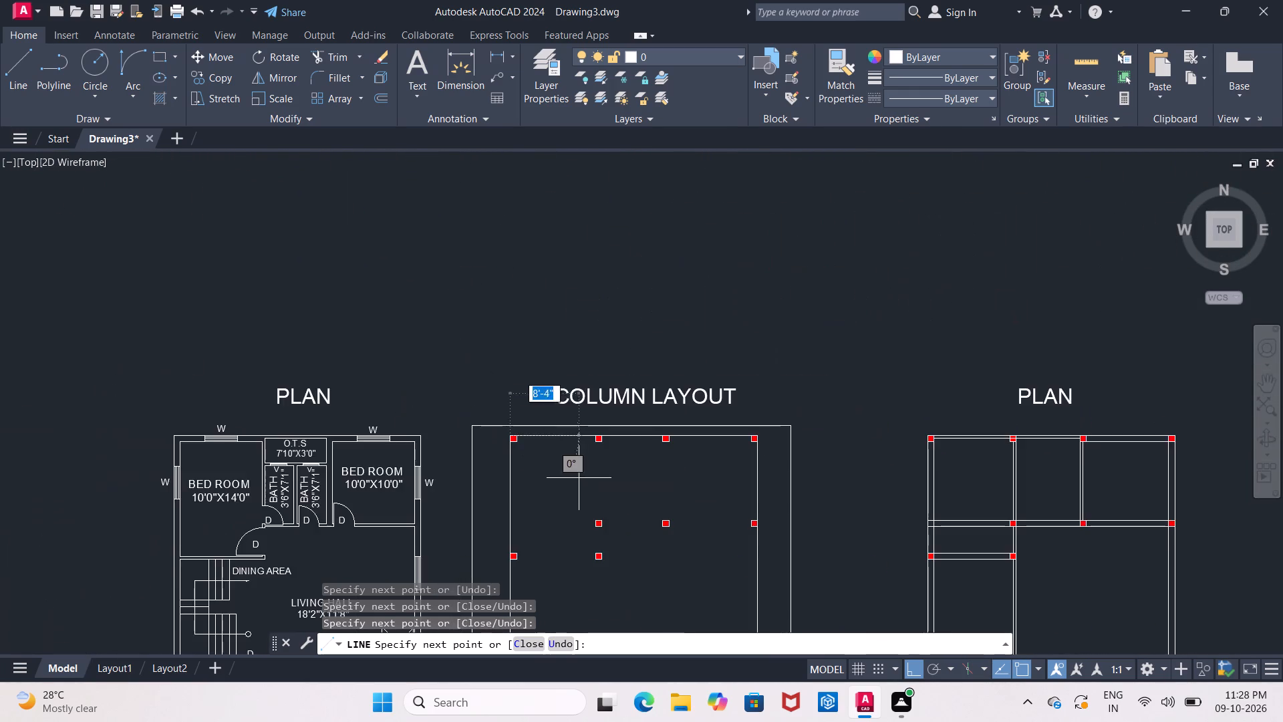
middle_drag(583, 479, 520, 336)
key(Escape)
Select the outer rectangle framing the column layout.
scroll(550, 382, down, 1)
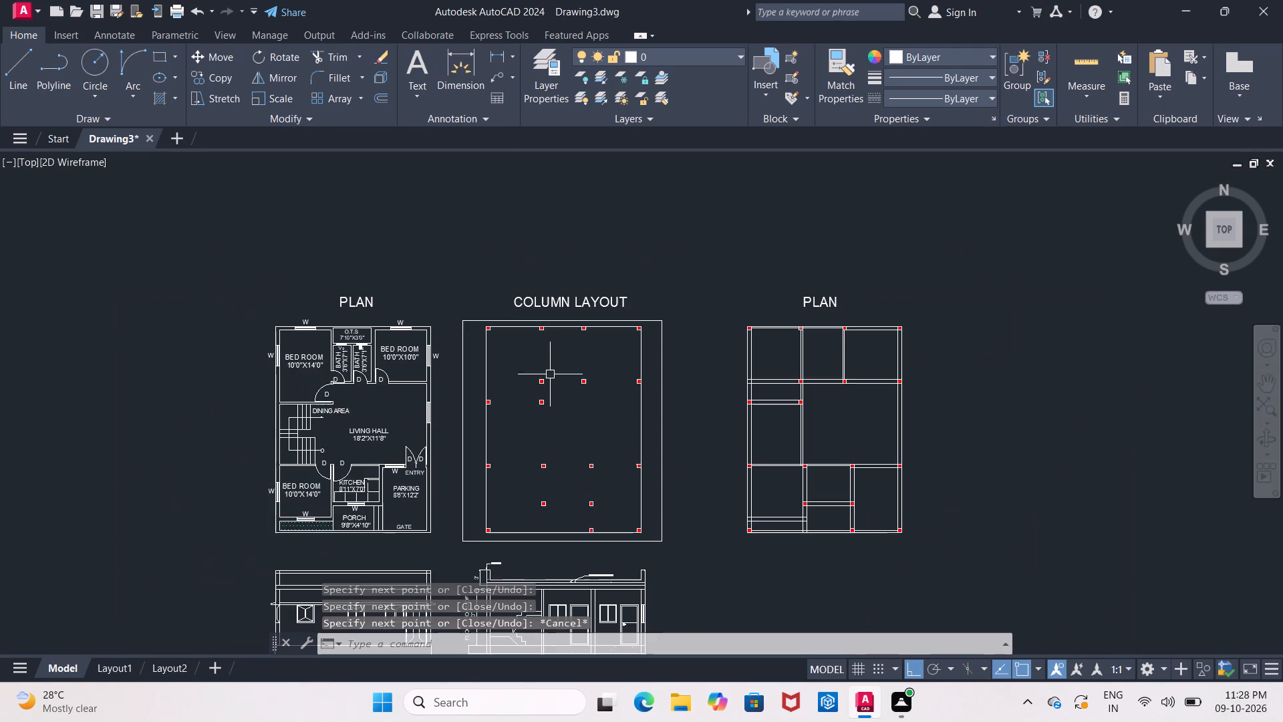
middle_drag(550, 355, 555, 303)
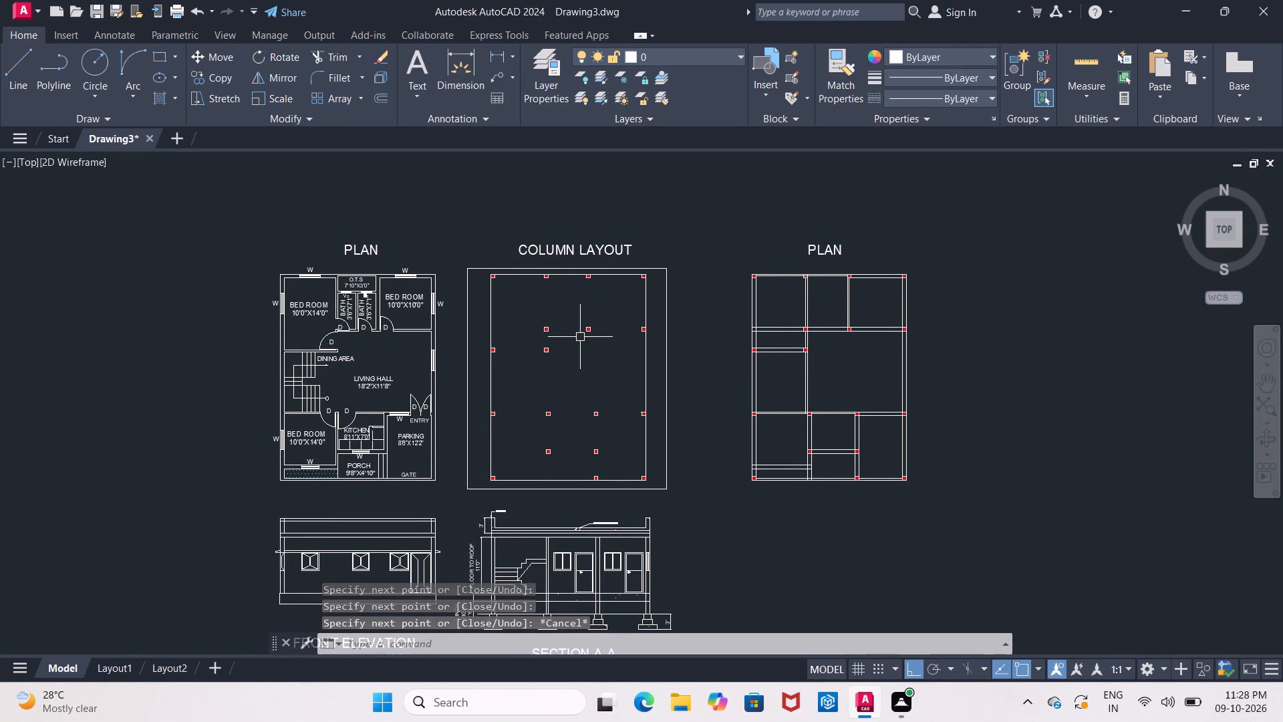
click(662, 269)
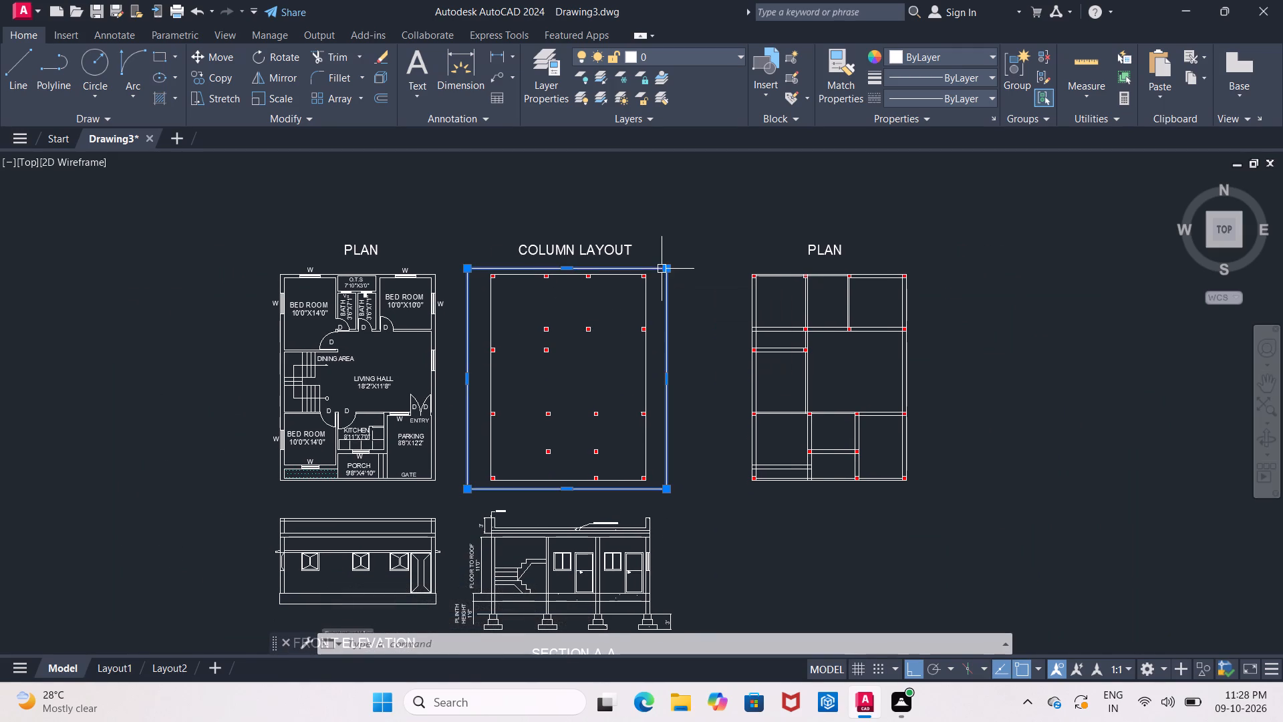
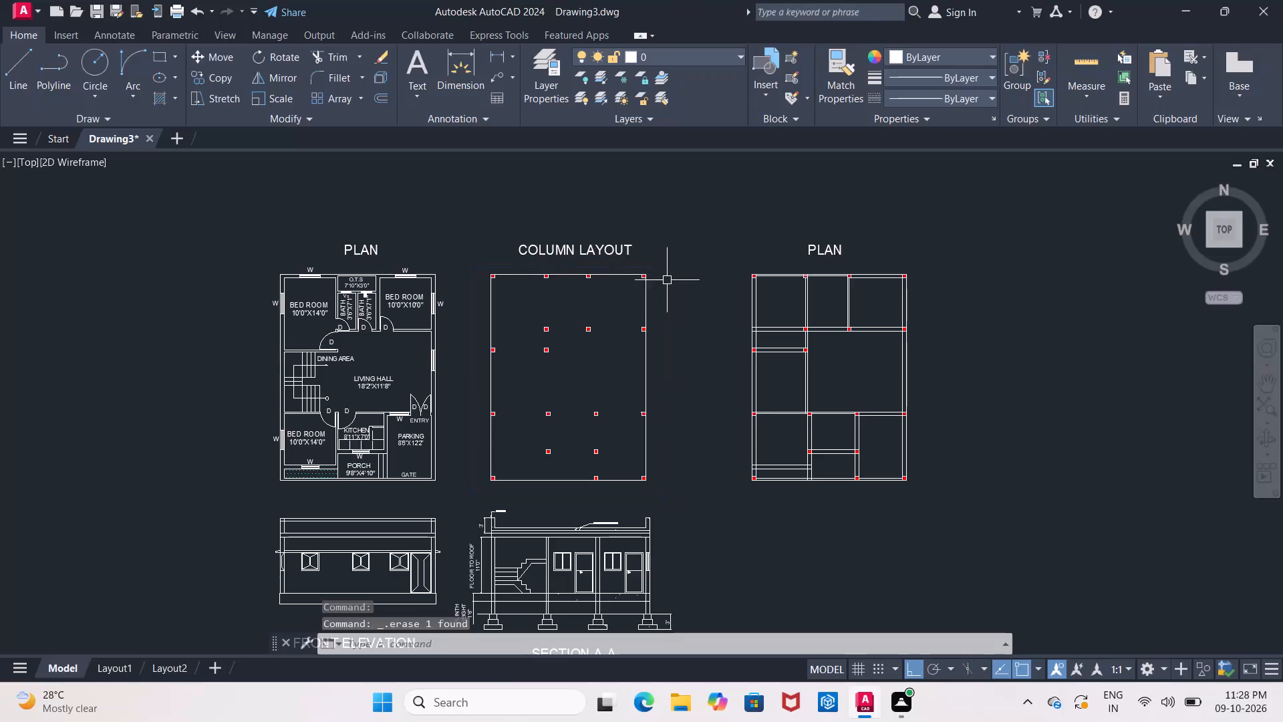
Change the title above the beam drawing from PLAN to "BEAM AND ROOF BEAM LAYOUT".
middle_drag(679, 287, 678, 282)
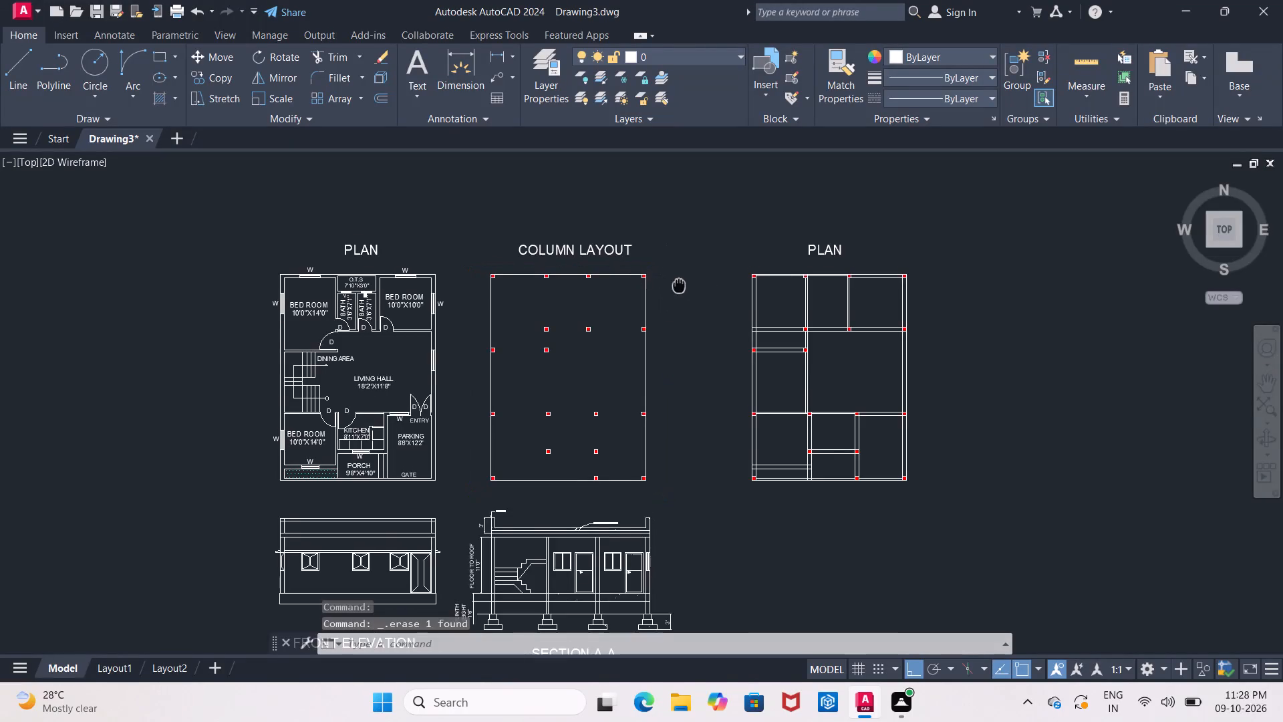
middle_drag(678, 282, 637, 216)
middle_drag(650, 253, 581, 271)
scroll(581, 271, down, 1)
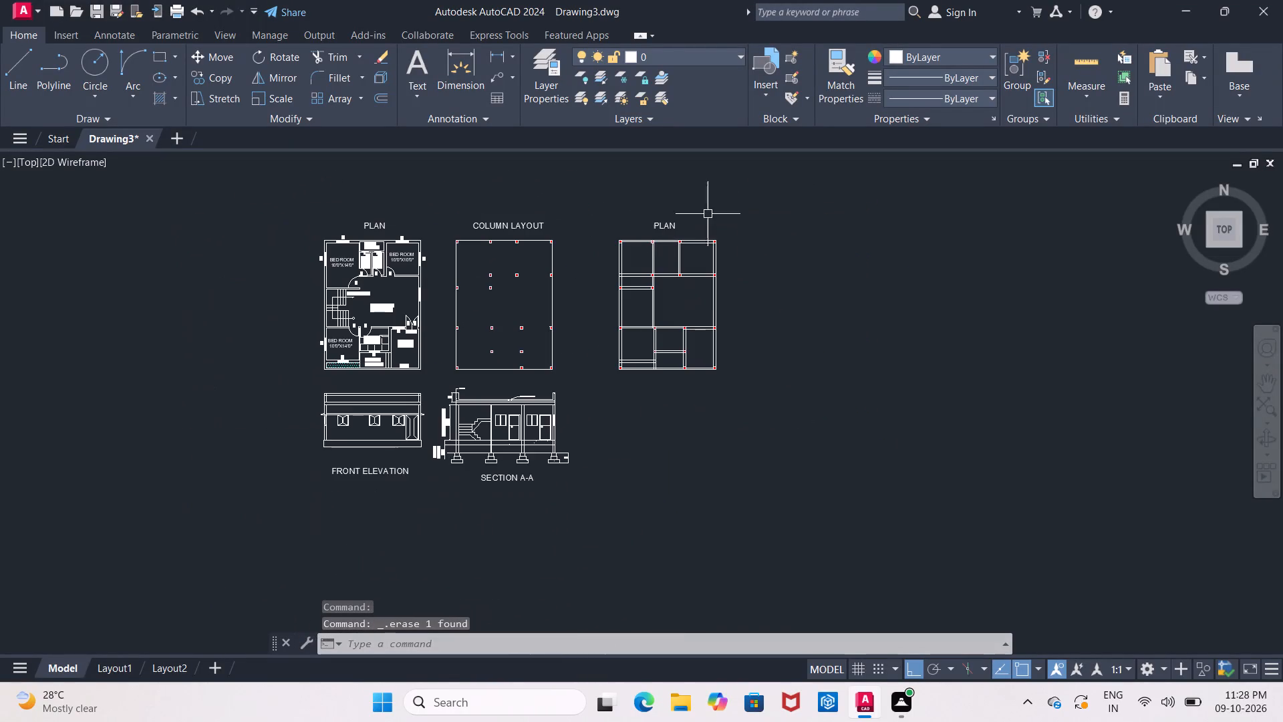
scroll(680, 223, up, 2)
middle_drag(680, 223, 684, 176)
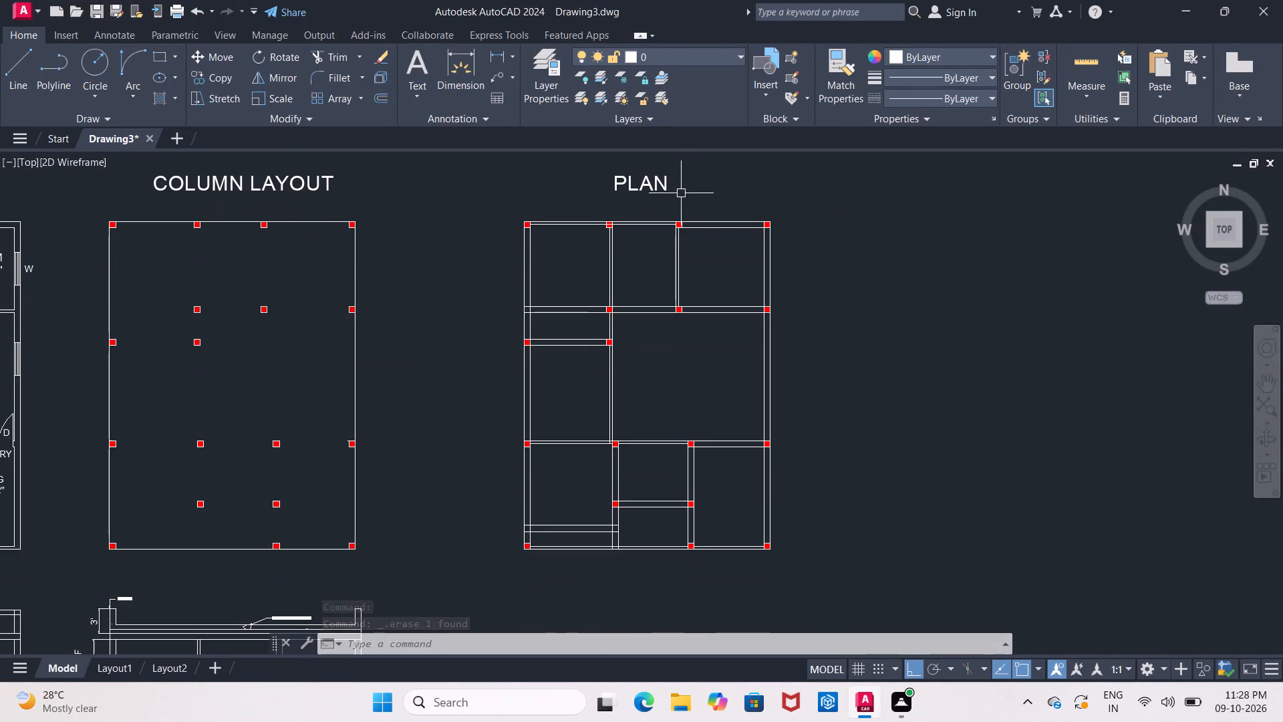
key(Escape)
click(644, 185)
click(644, 185)
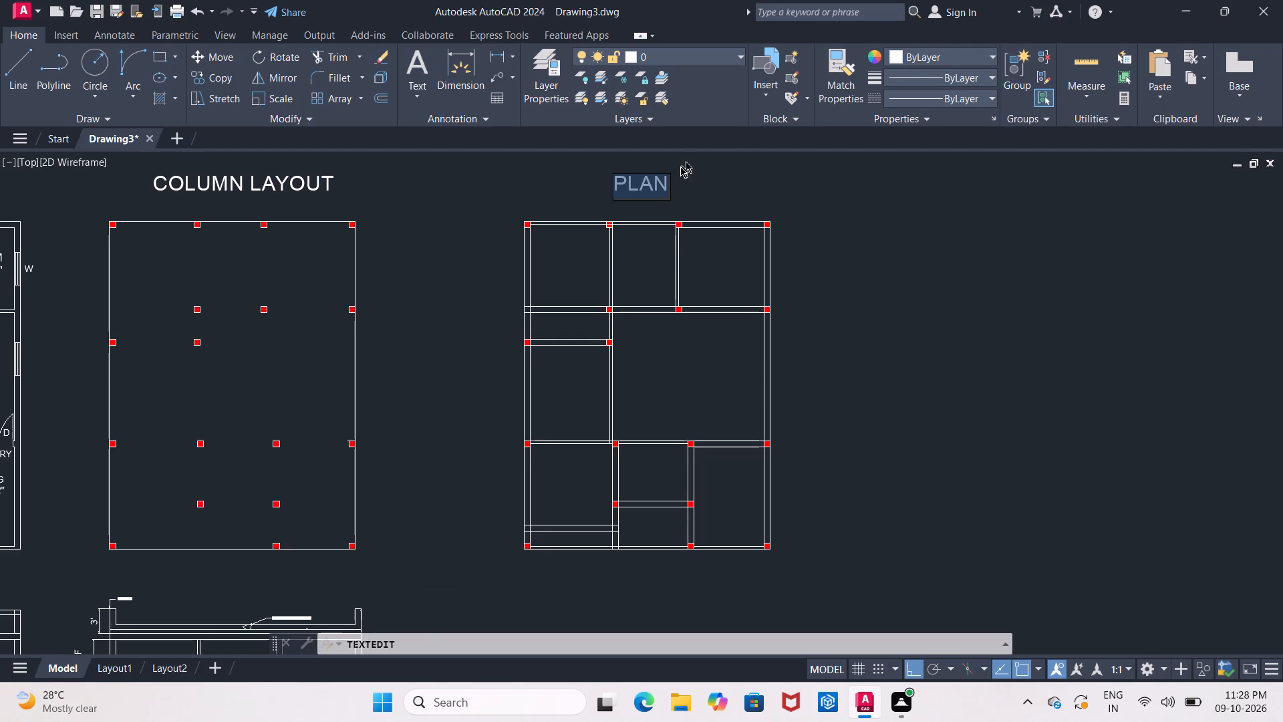
click(666, 183)
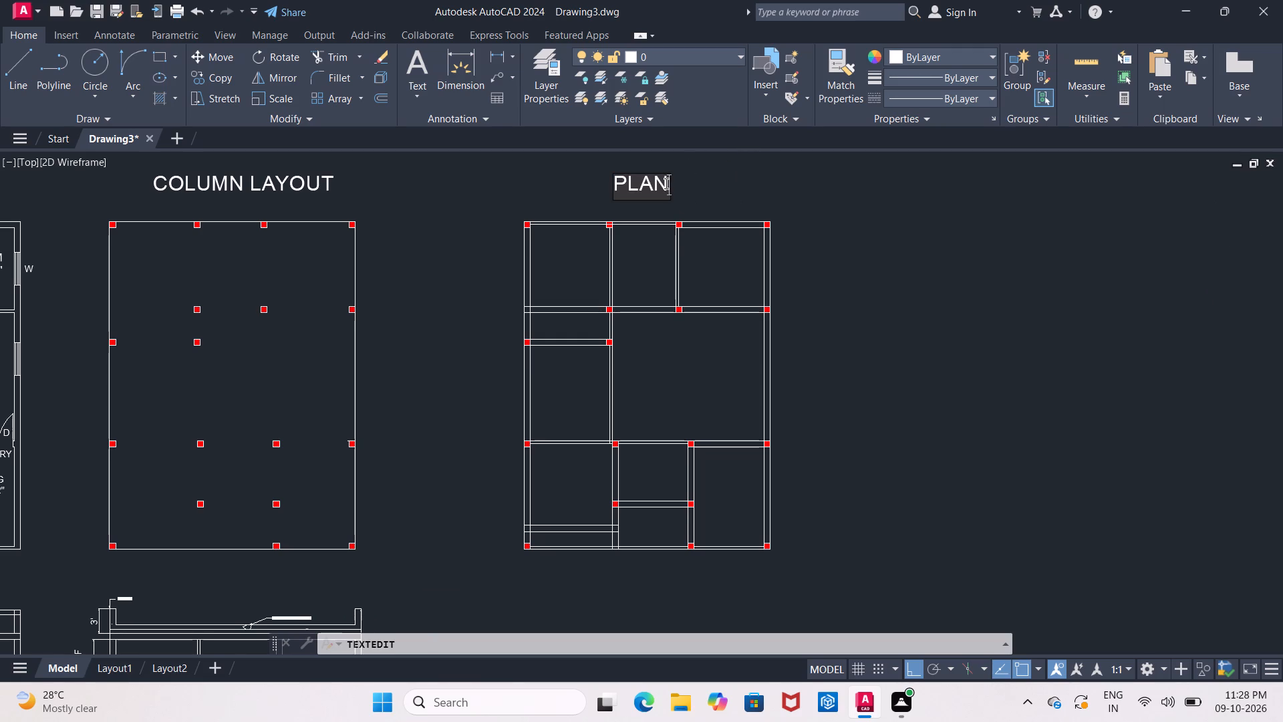
key(BackSpace)
key(BackSpace)
key(BackSpace)
key(BackSpace)
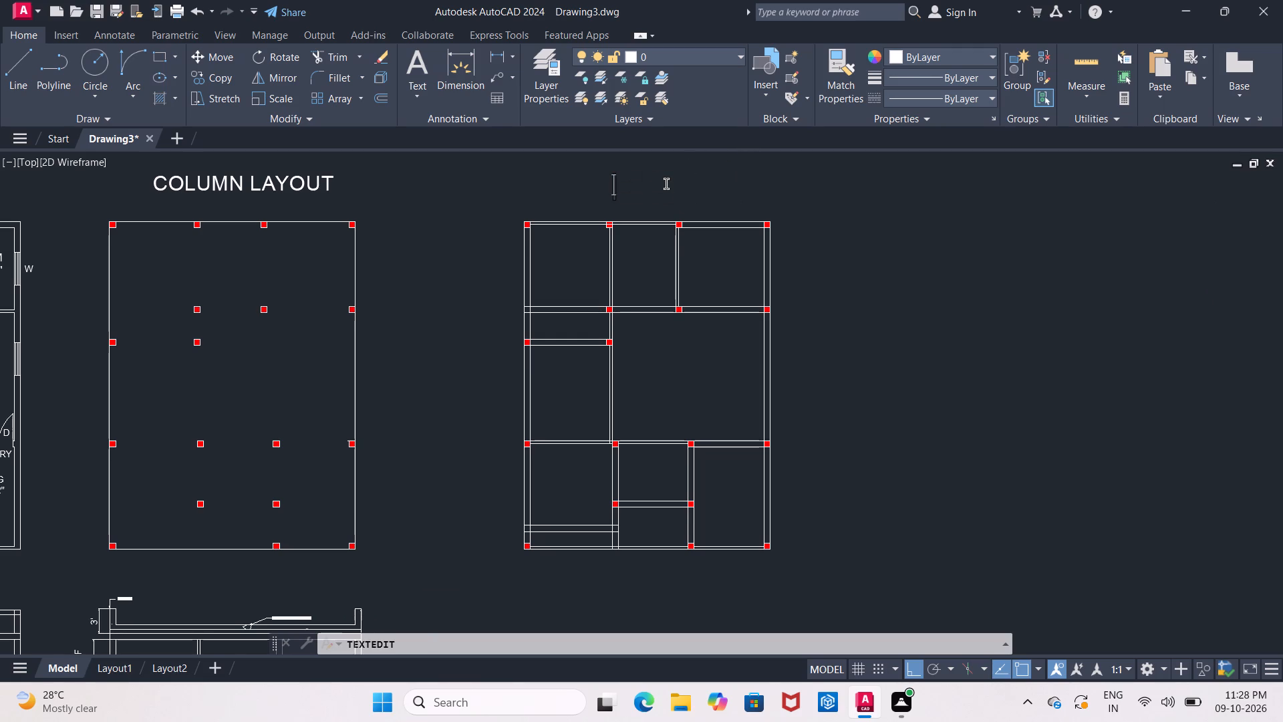
text(BEAM AND ROO)
text(F N)
key(BackSpace)
text(BEAM)
key(space)
text(LAYOUT)
click(825, 356)
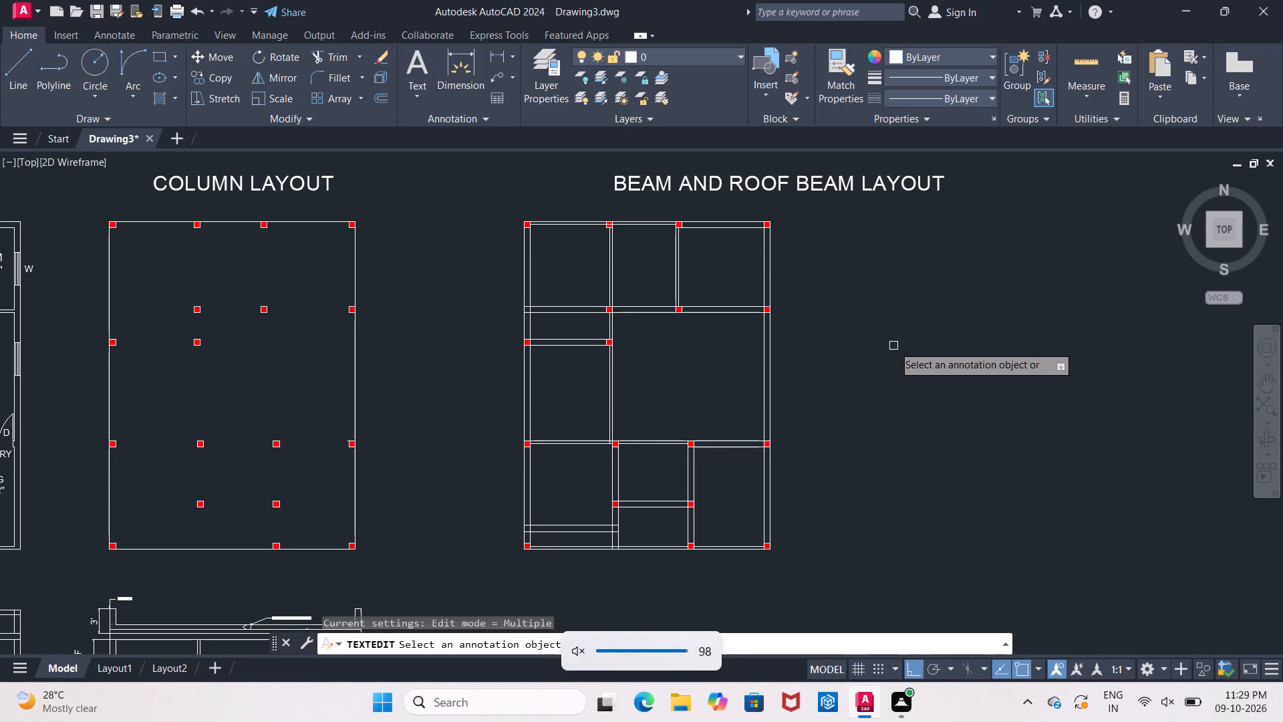
middle_drag(873, 351, 851, 368)
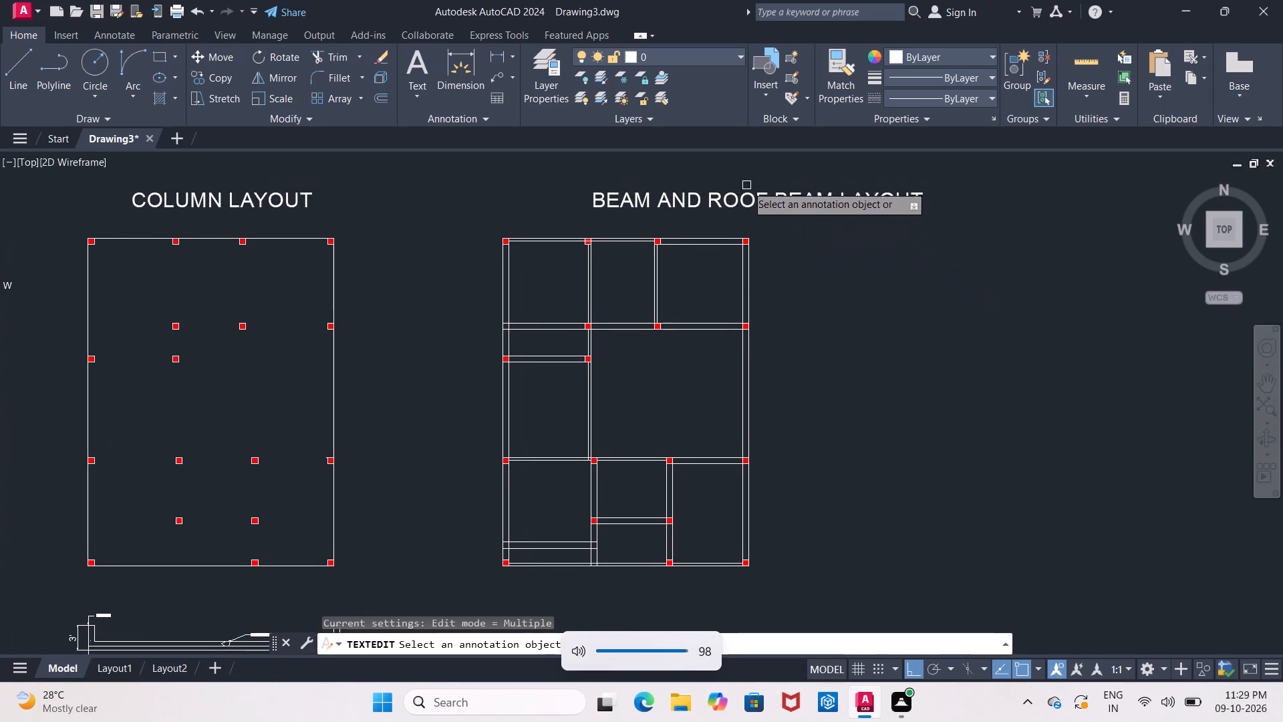
key(Escape)
Move the BEAM AND ROOF BEAM LAYOUT title horizontally so it sits centred above its drawing.
click(751, 199)
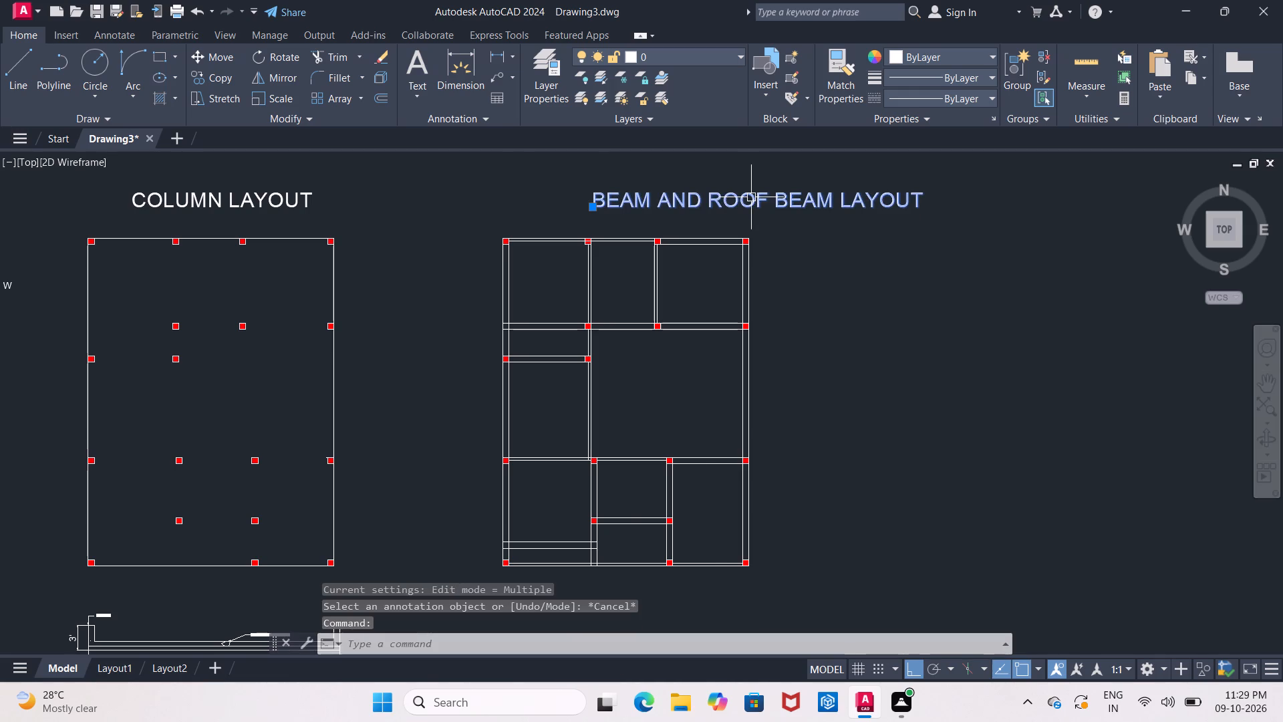
click(227, 56)
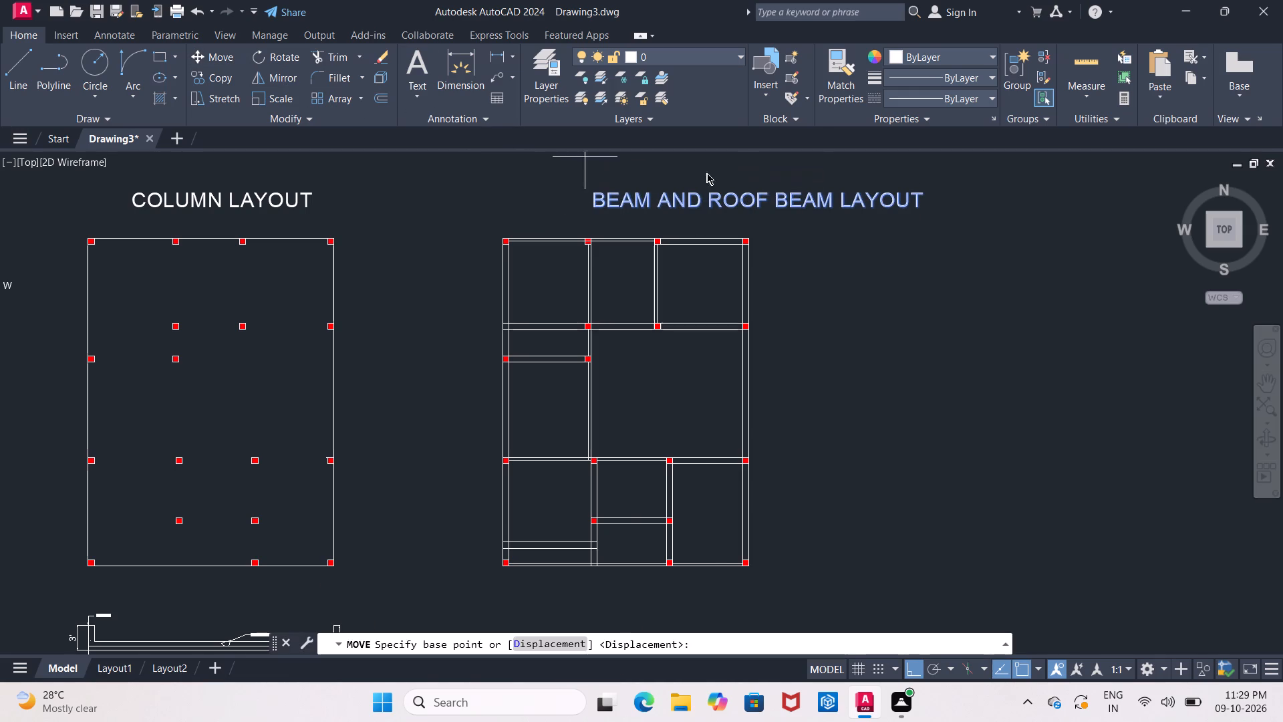
click(715, 199)
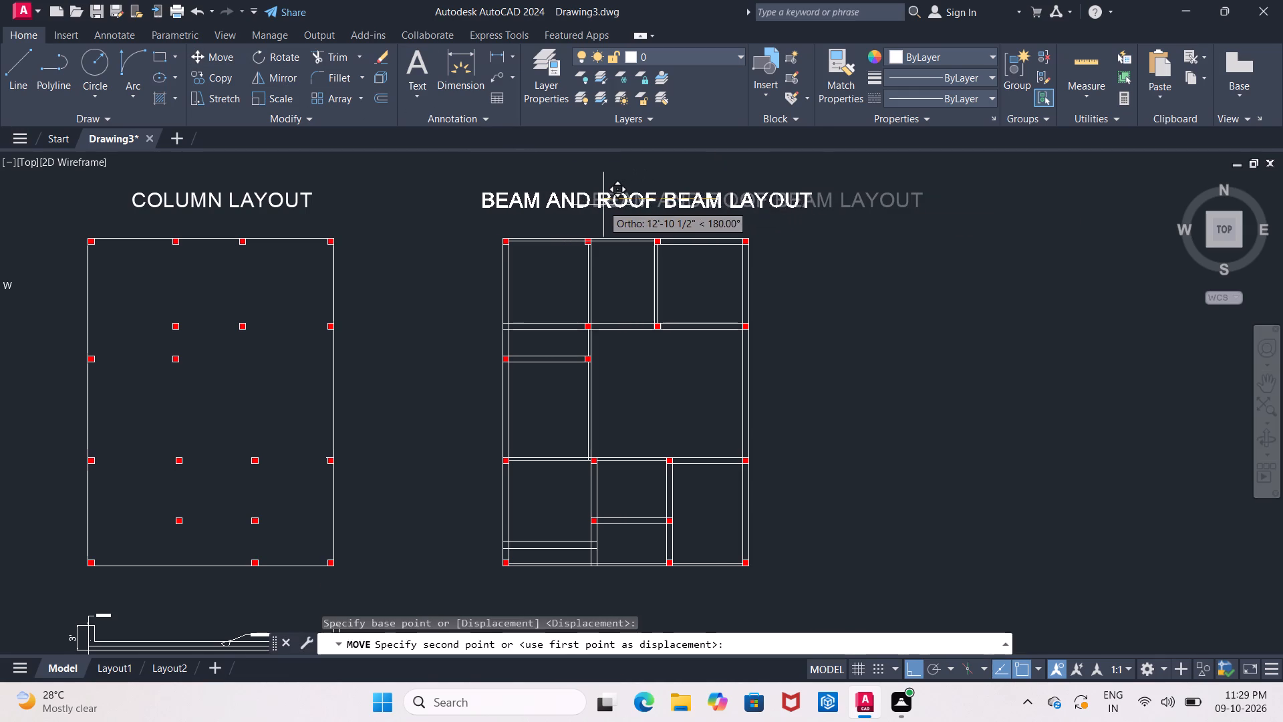
click(594, 205)
Move the beam layout drawing together with its title about 9'-7 1/2" horizontally towards the column layout.
scroll(607, 210, down, 2)
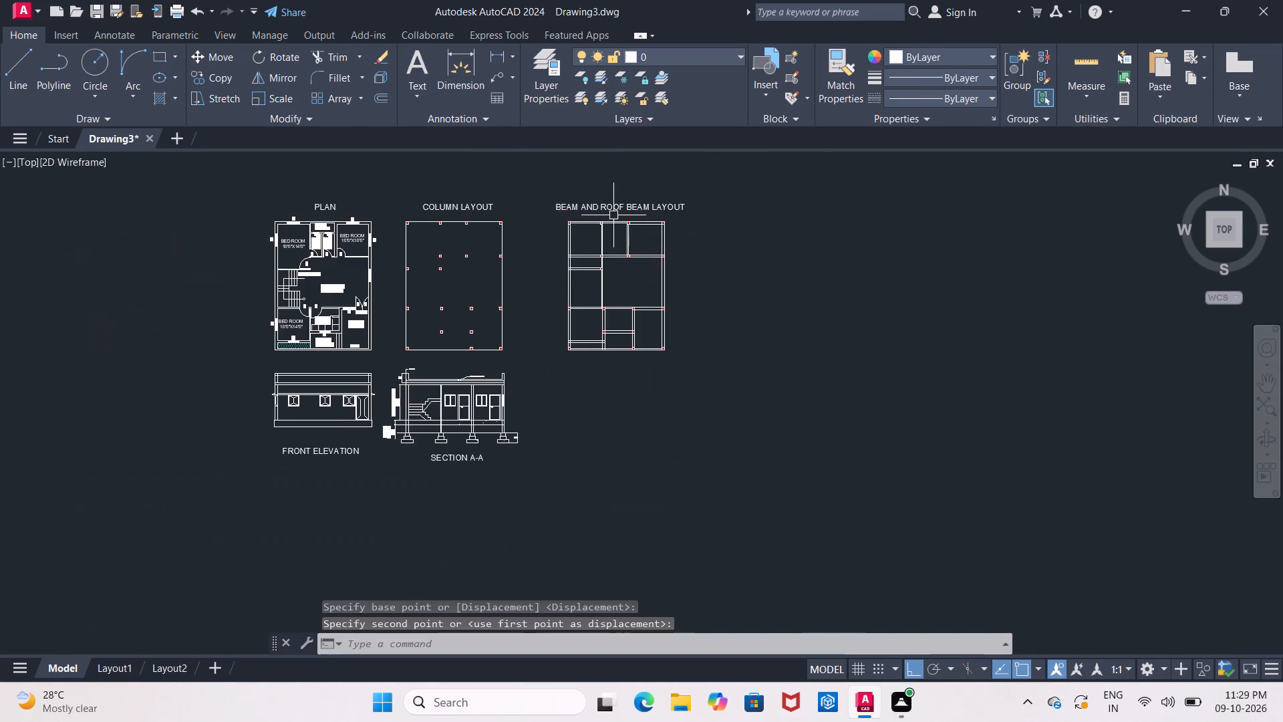
middle_drag(613, 215, 682, 189)
middle_drag(637, 221, 716, 213)
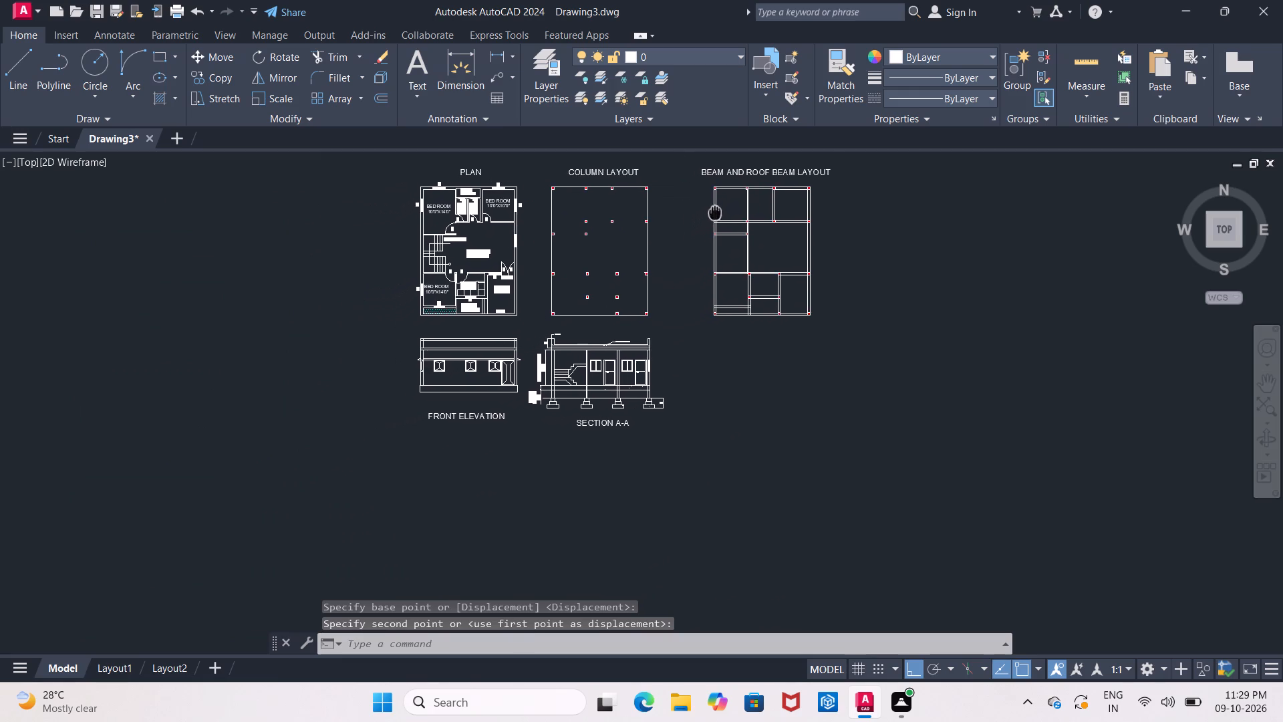
middle_drag(716, 213, 716, 215)
scroll(716, 215, down, 2)
middle_drag(715, 221, 710, 227)
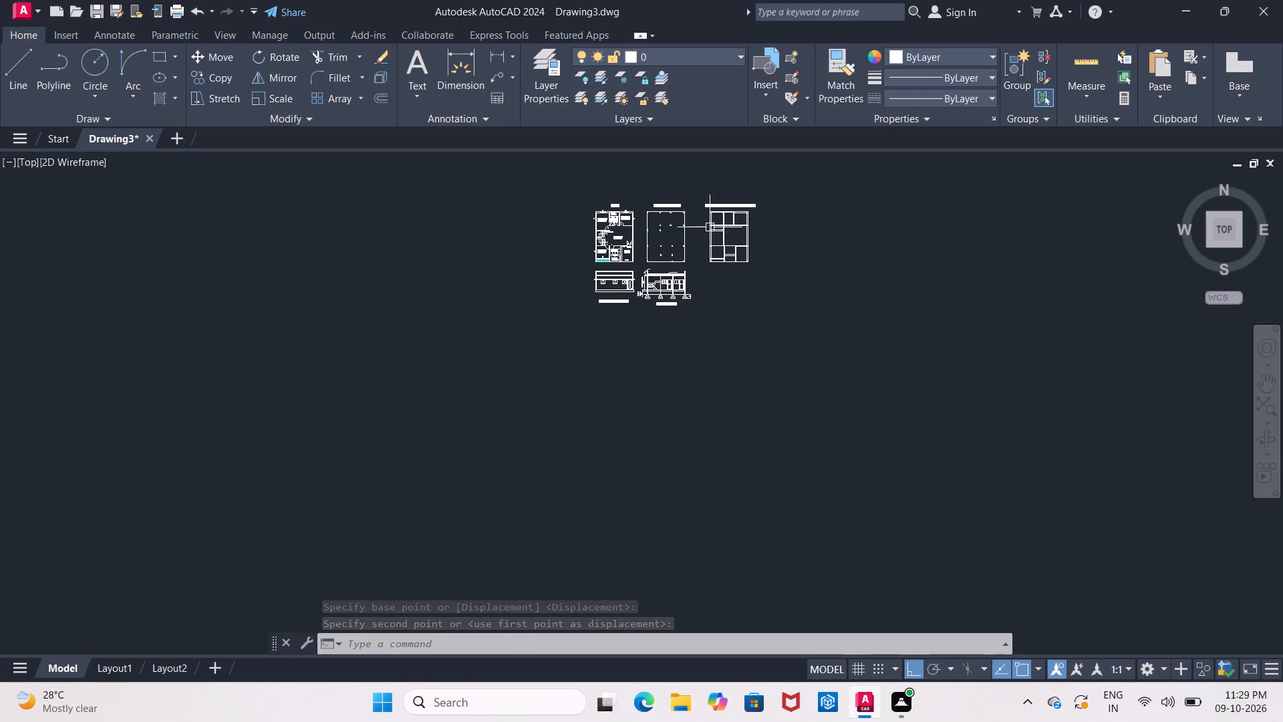
scroll(709, 226, up, 1)
middle_drag(708, 224, 715, 237)
scroll(714, 235, up, 1)
middle_drag(712, 233, 637, 237)
scroll(635, 225, up, 1)
middle_drag(635, 225, 576, 233)
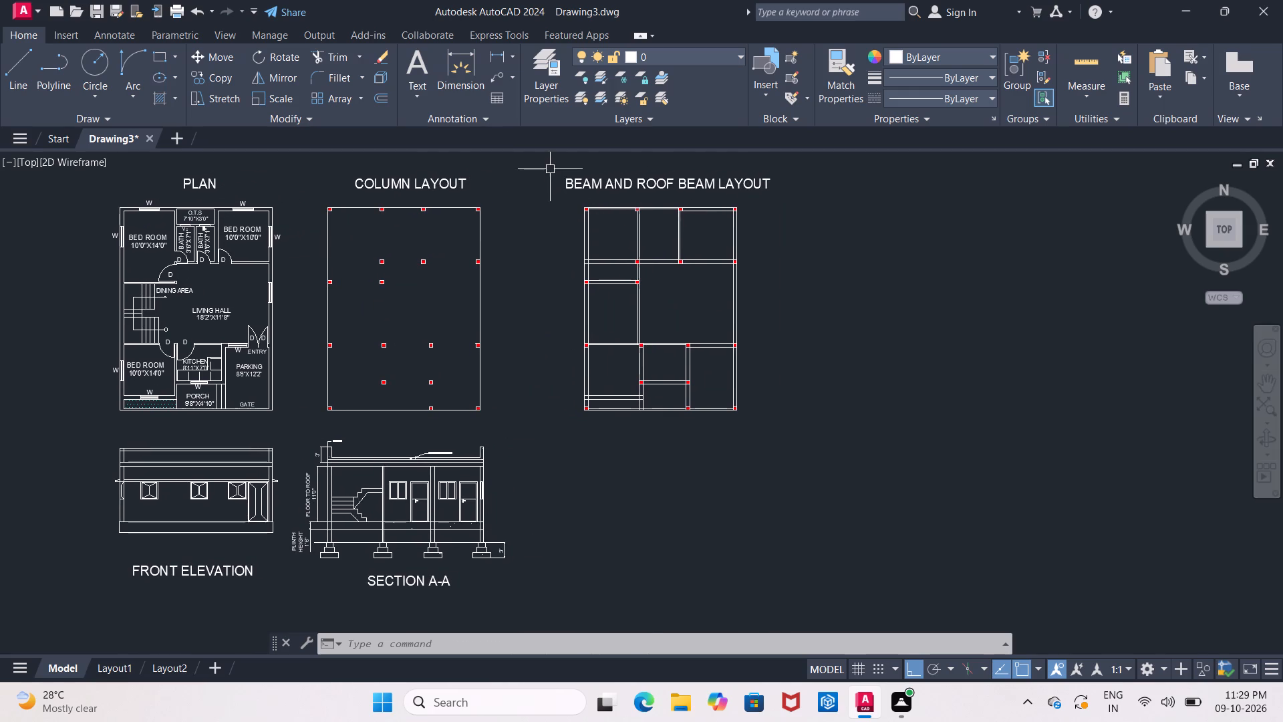
click(550, 169)
click(781, 435)
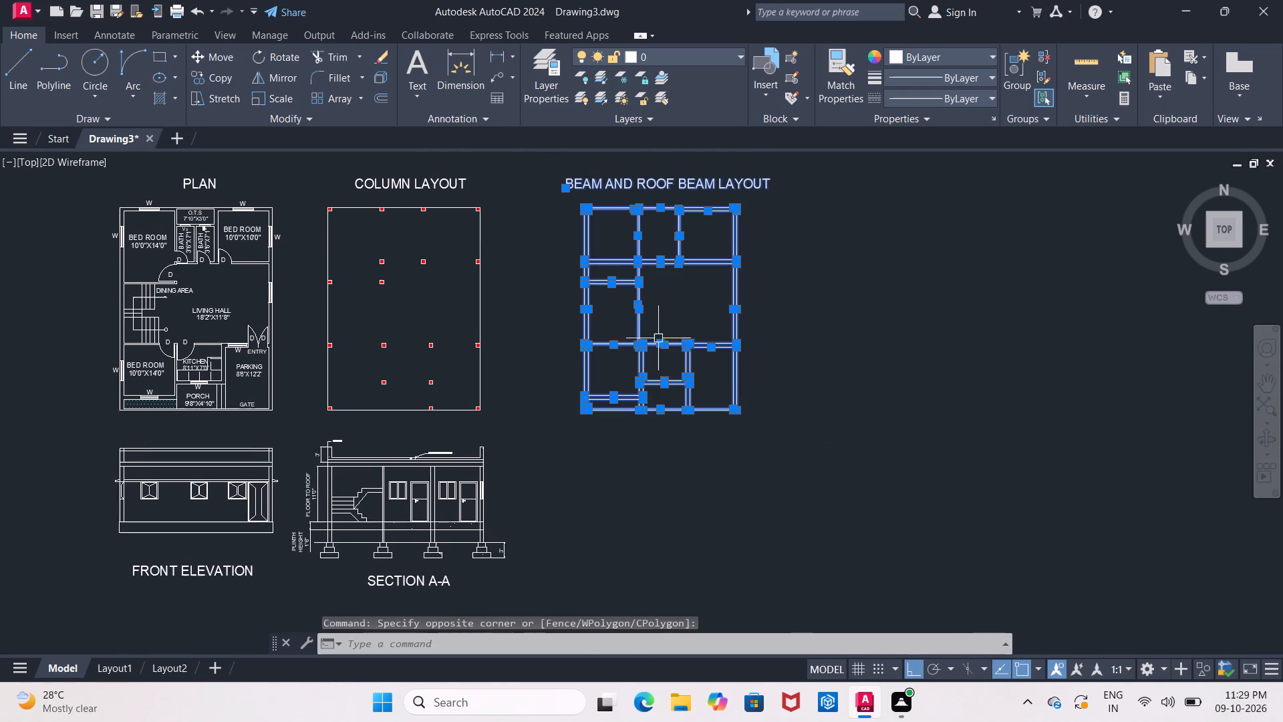
click(202, 62)
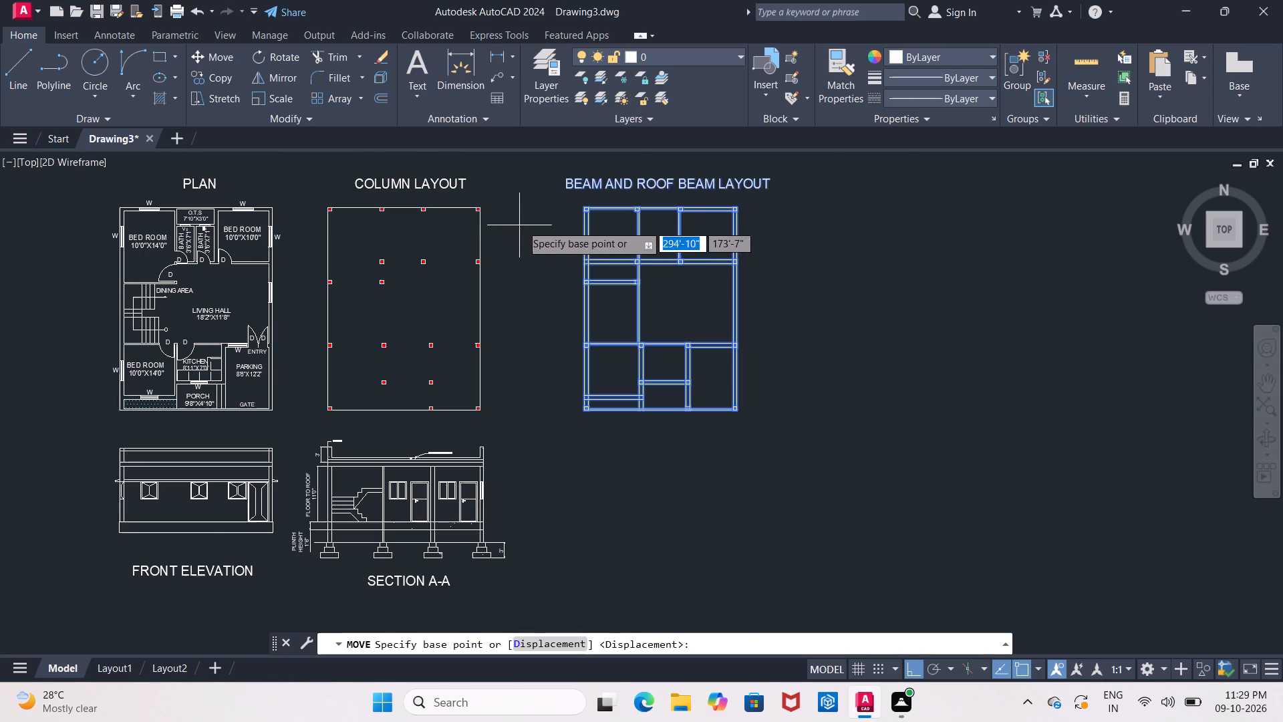
scroll(527, 223, up, 1)
middle_drag(527, 223, 468, 209)
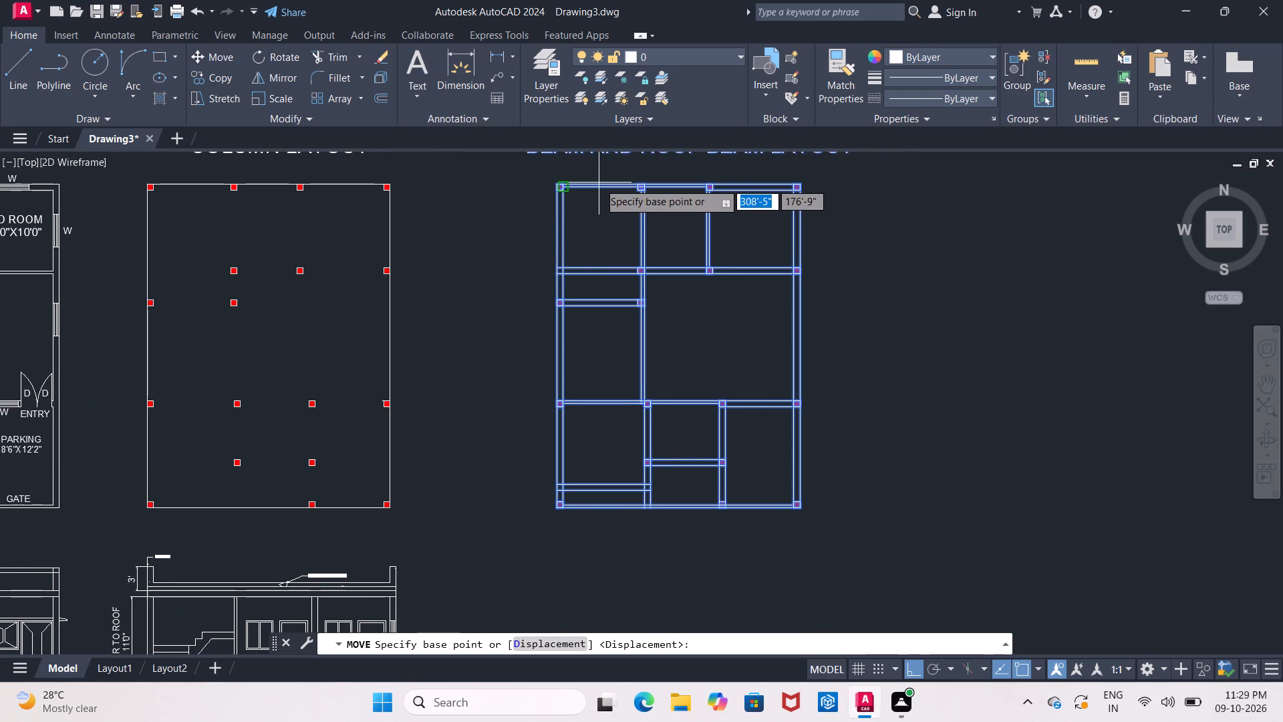
click(599, 183)
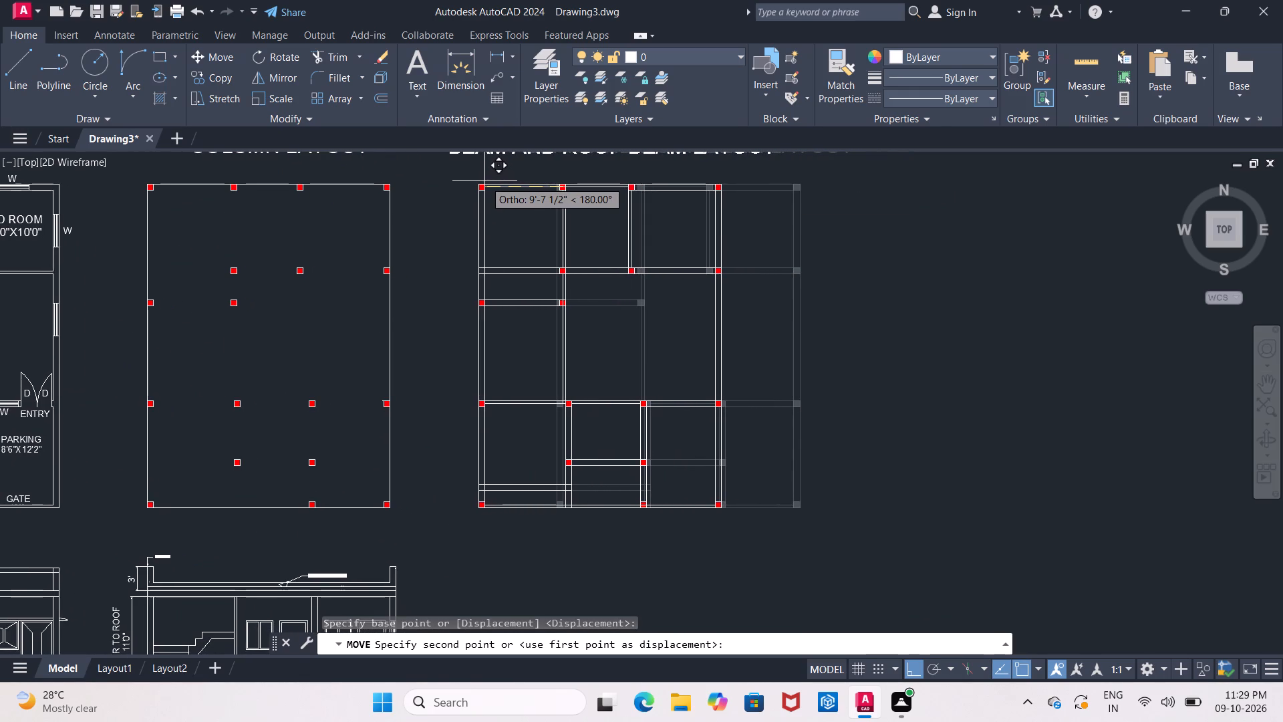
click(484, 180)
Move the FRONT ELEVATION title about 2'-0" straight down to line up with the SECTION A-A title.
scroll(492, 187, down, 3)
middle_drag(513, 193, 542, 199)
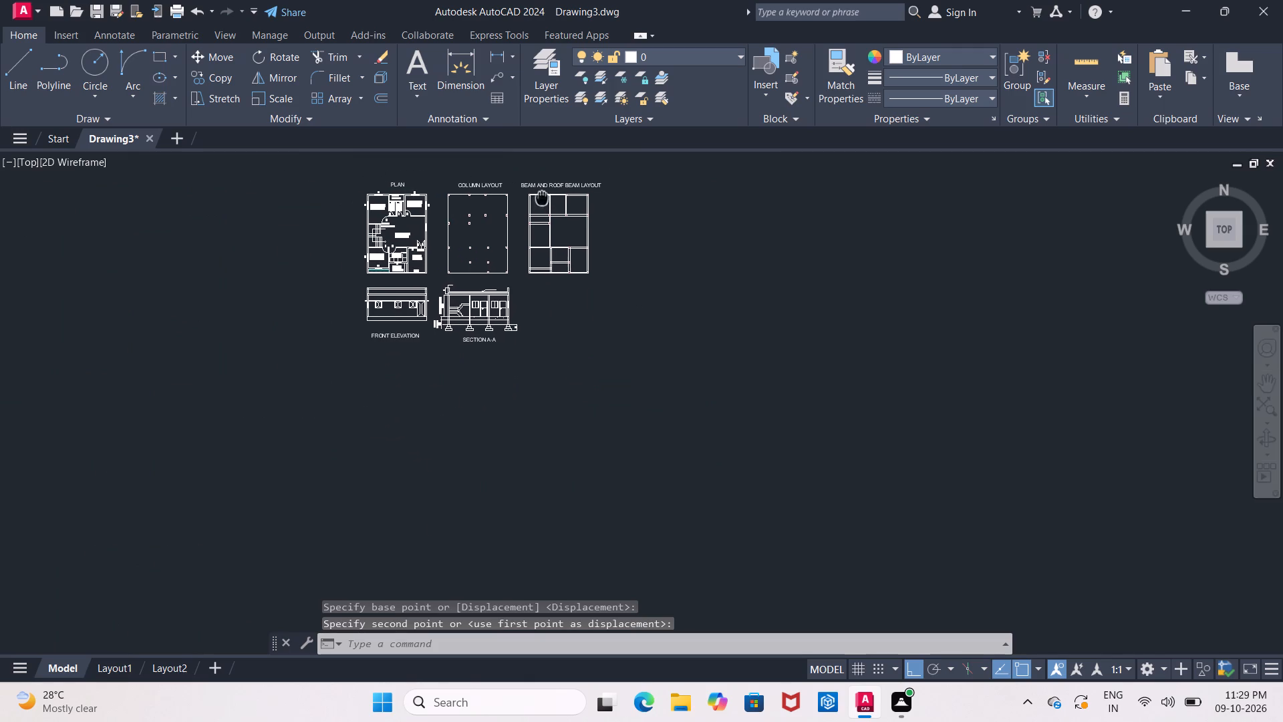
middle_drag(542, 199, 543, 199)
middle_drag(507, 242, 558, 219)
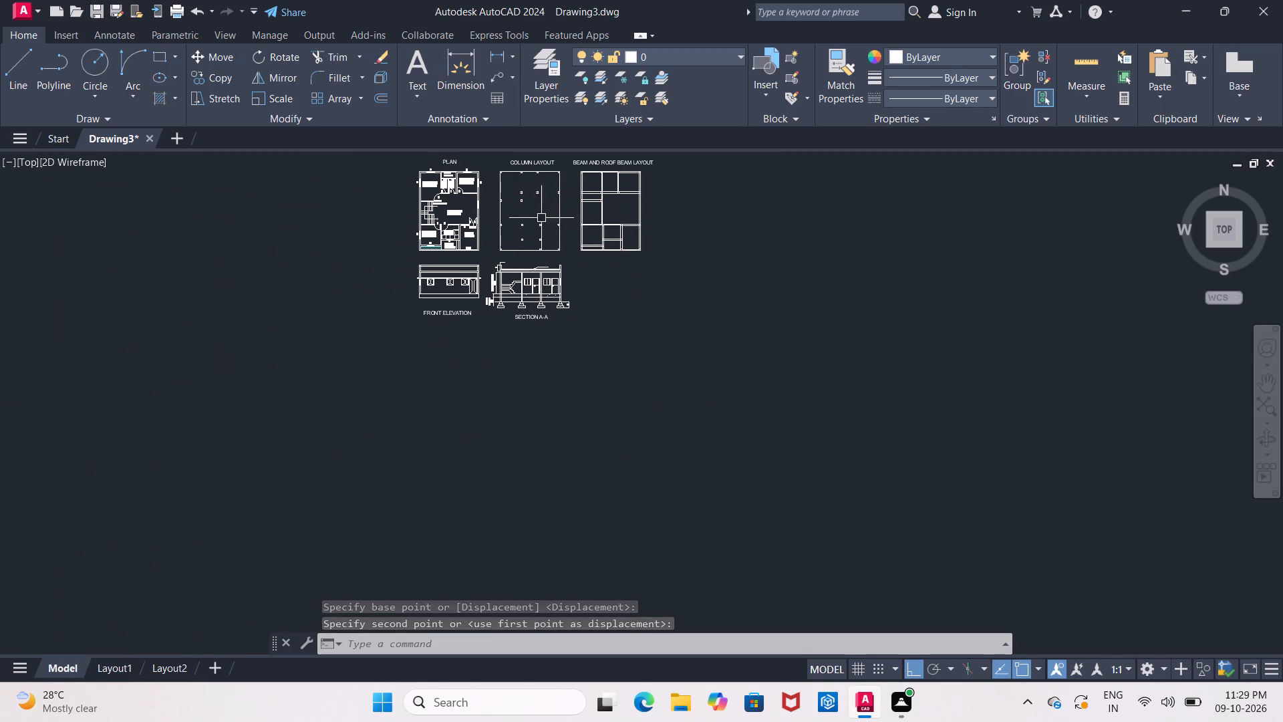
middle_drag(535, 221, 565, 213)
scroll(492, 349, up, 2)
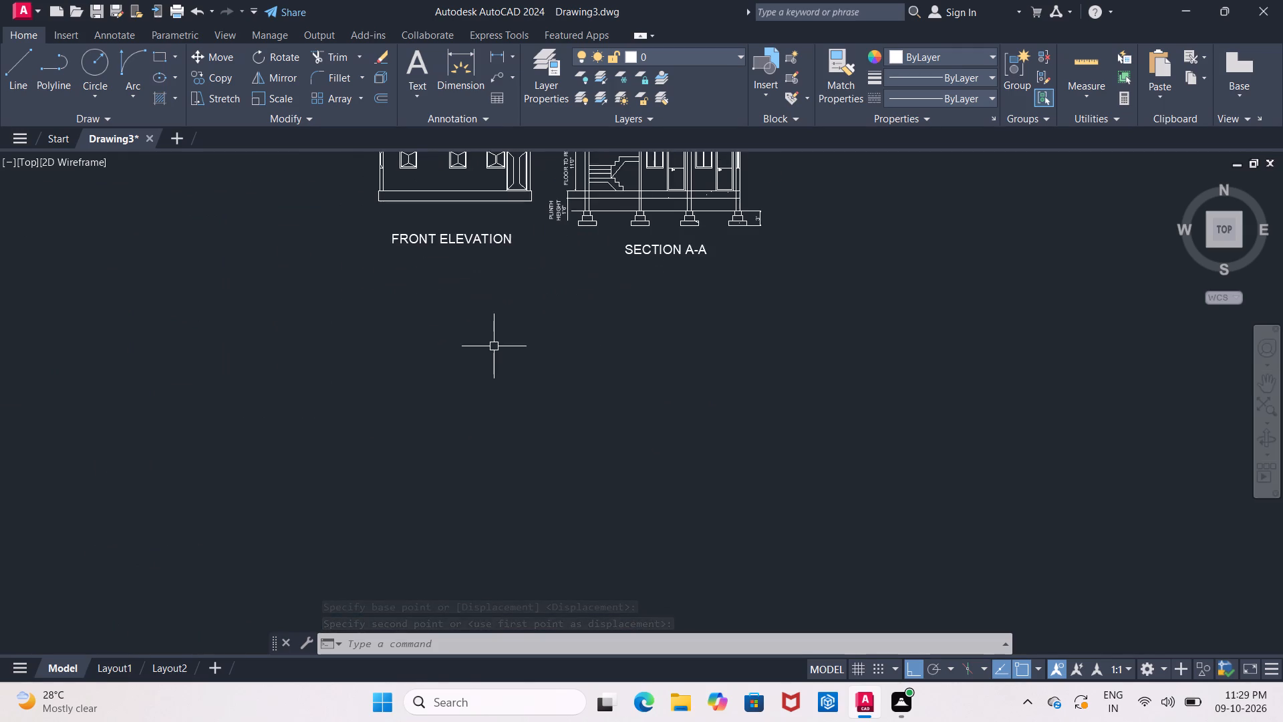
middle_drag(494, 346, 490, 368)
click(455, 261)
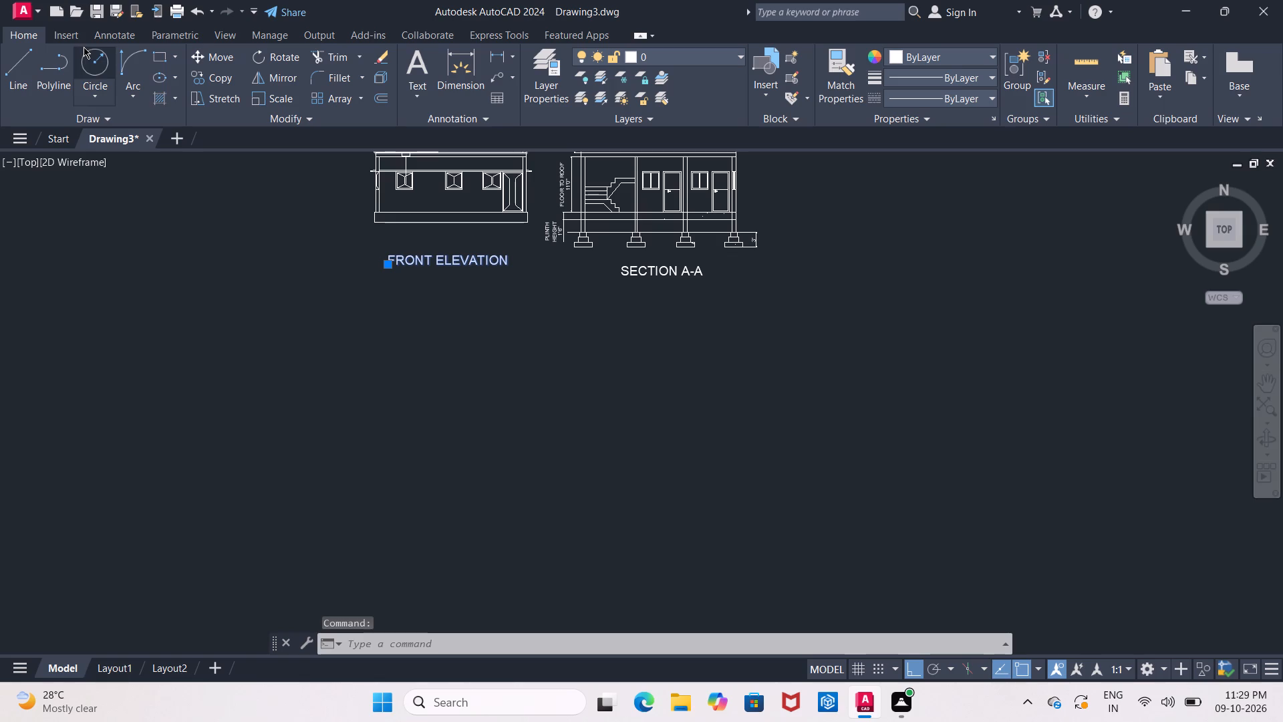
click(210, 60)
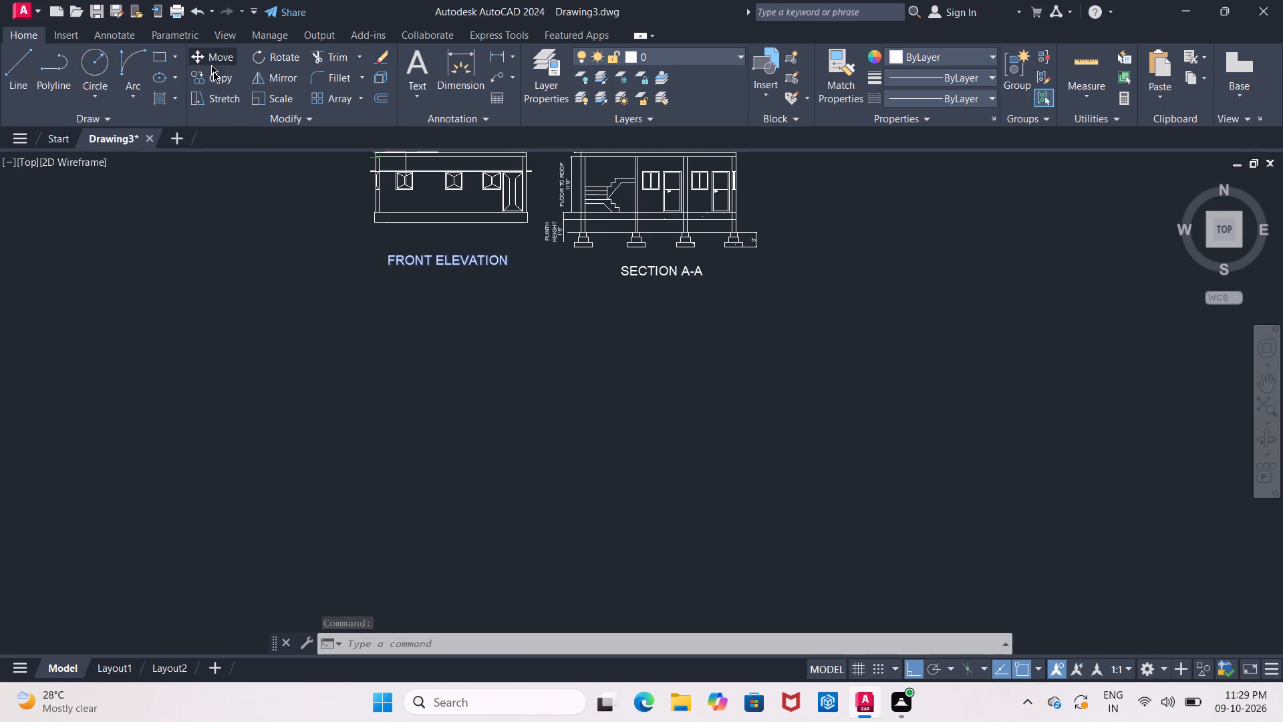
scroll(371, 247, up, 2)
middle_drag(369, 245, 295, 240)
click(478, 279)
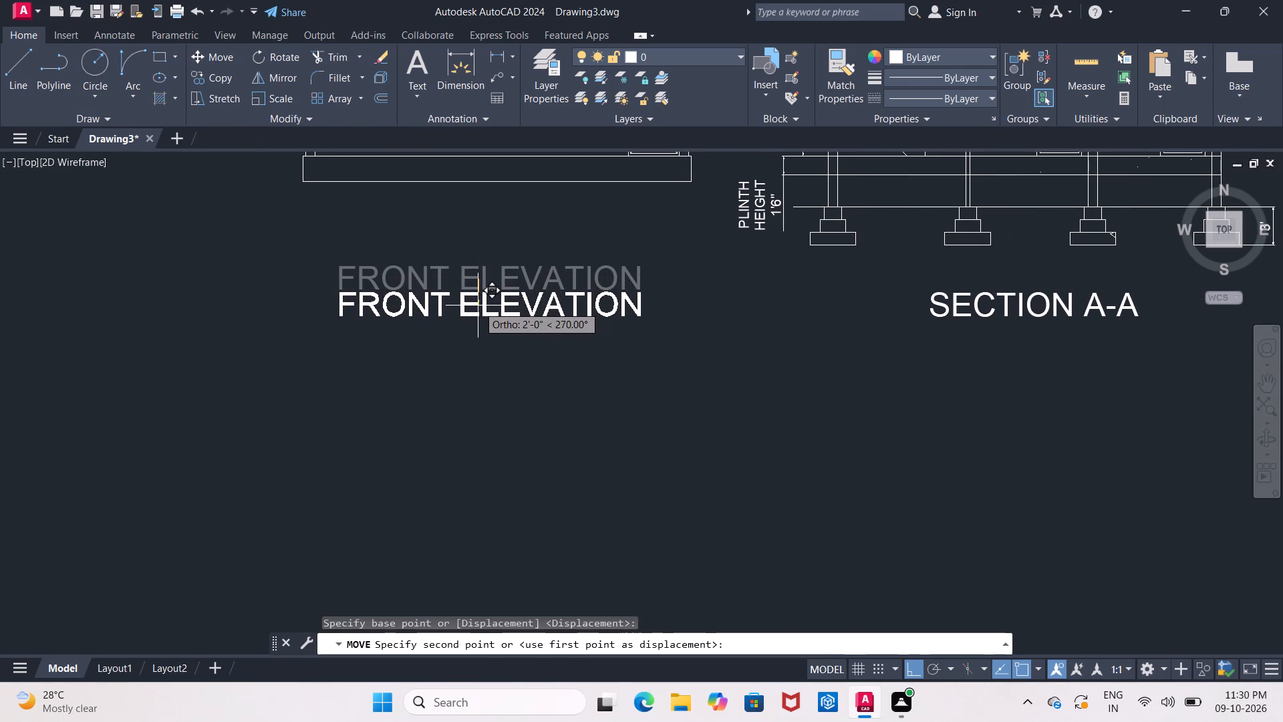
click(478, 306)
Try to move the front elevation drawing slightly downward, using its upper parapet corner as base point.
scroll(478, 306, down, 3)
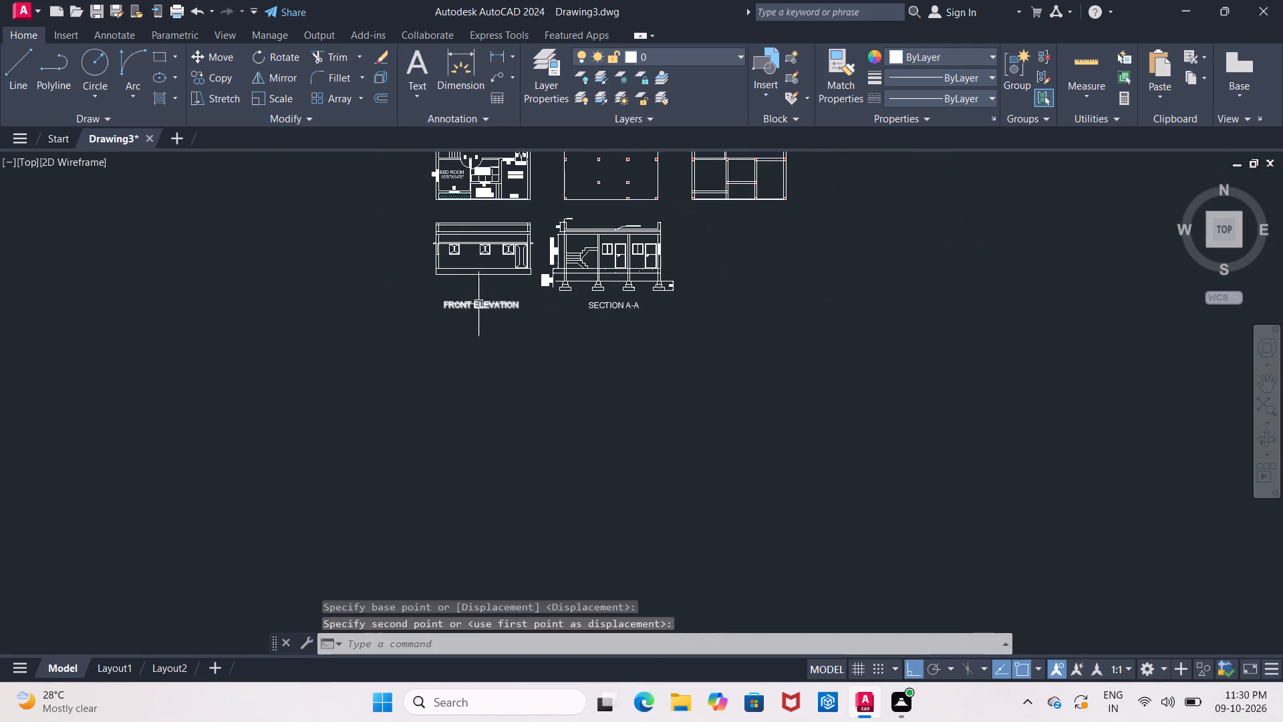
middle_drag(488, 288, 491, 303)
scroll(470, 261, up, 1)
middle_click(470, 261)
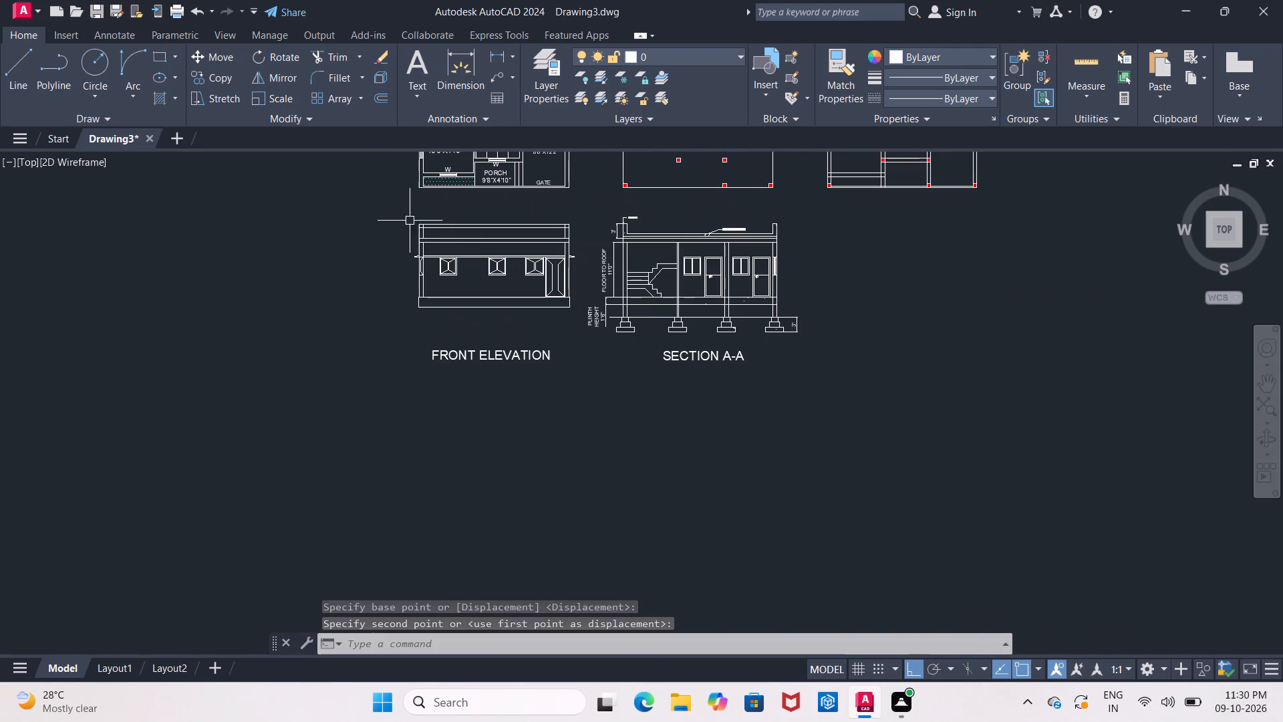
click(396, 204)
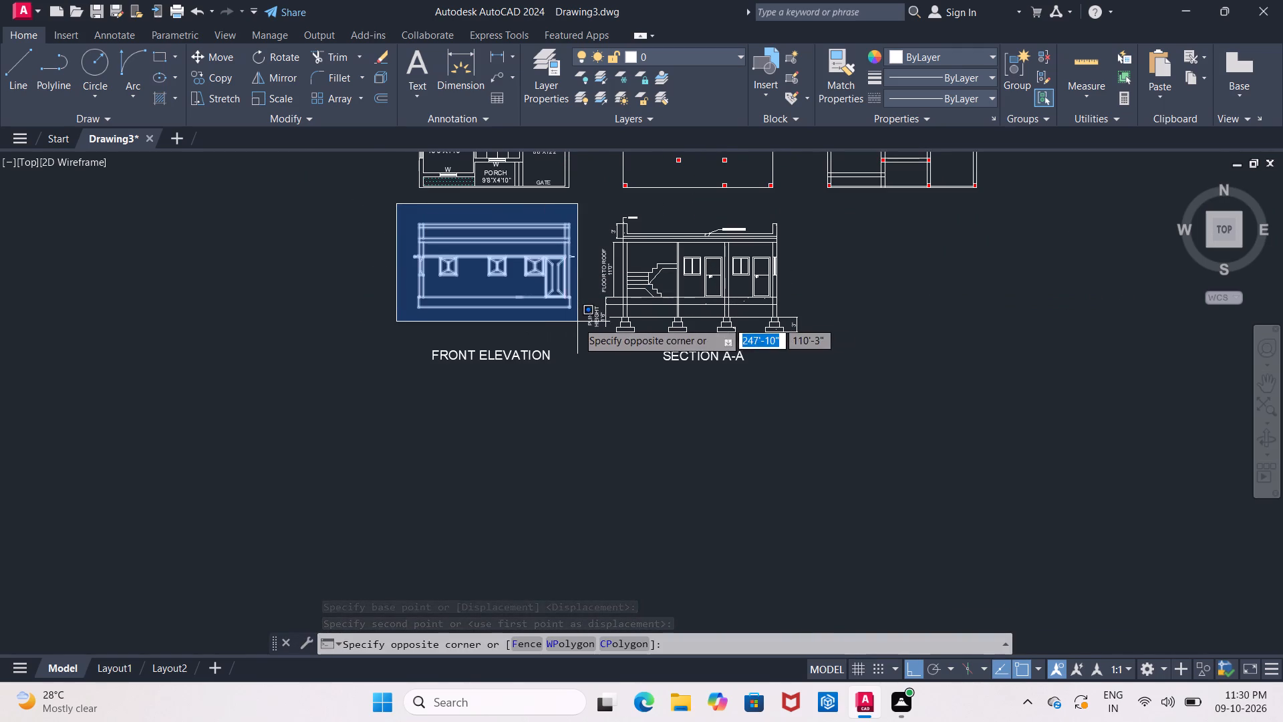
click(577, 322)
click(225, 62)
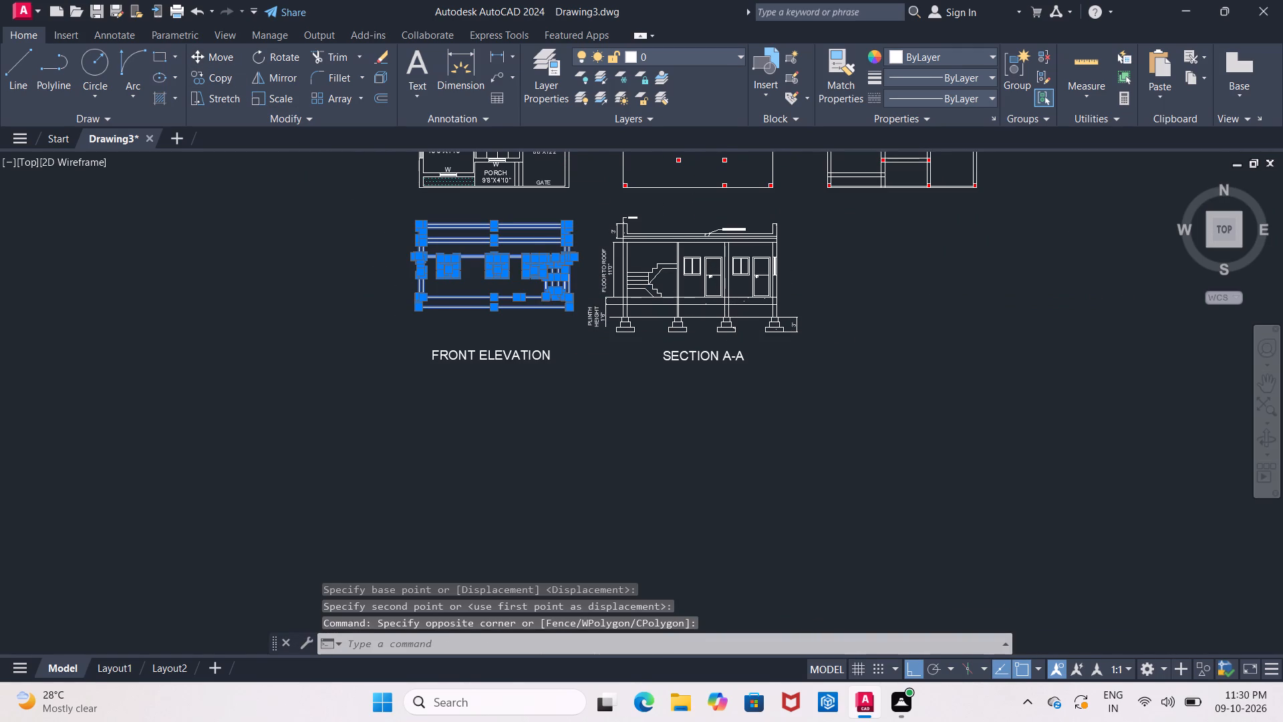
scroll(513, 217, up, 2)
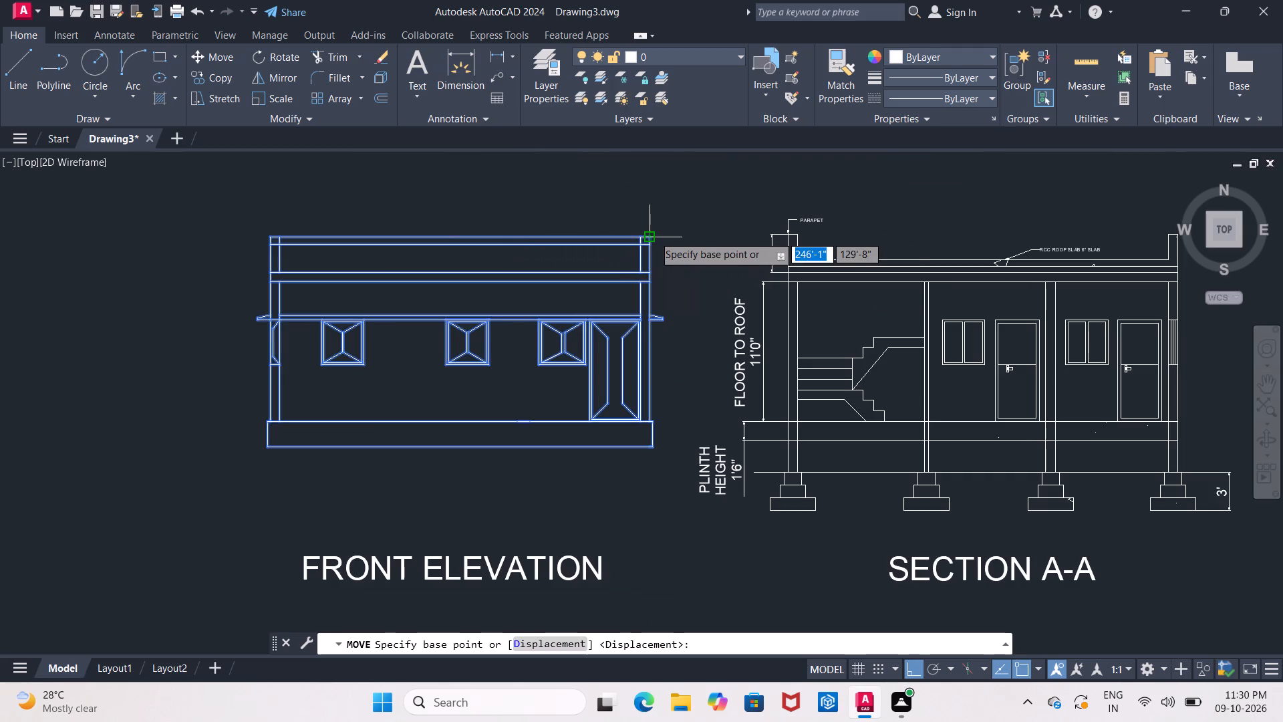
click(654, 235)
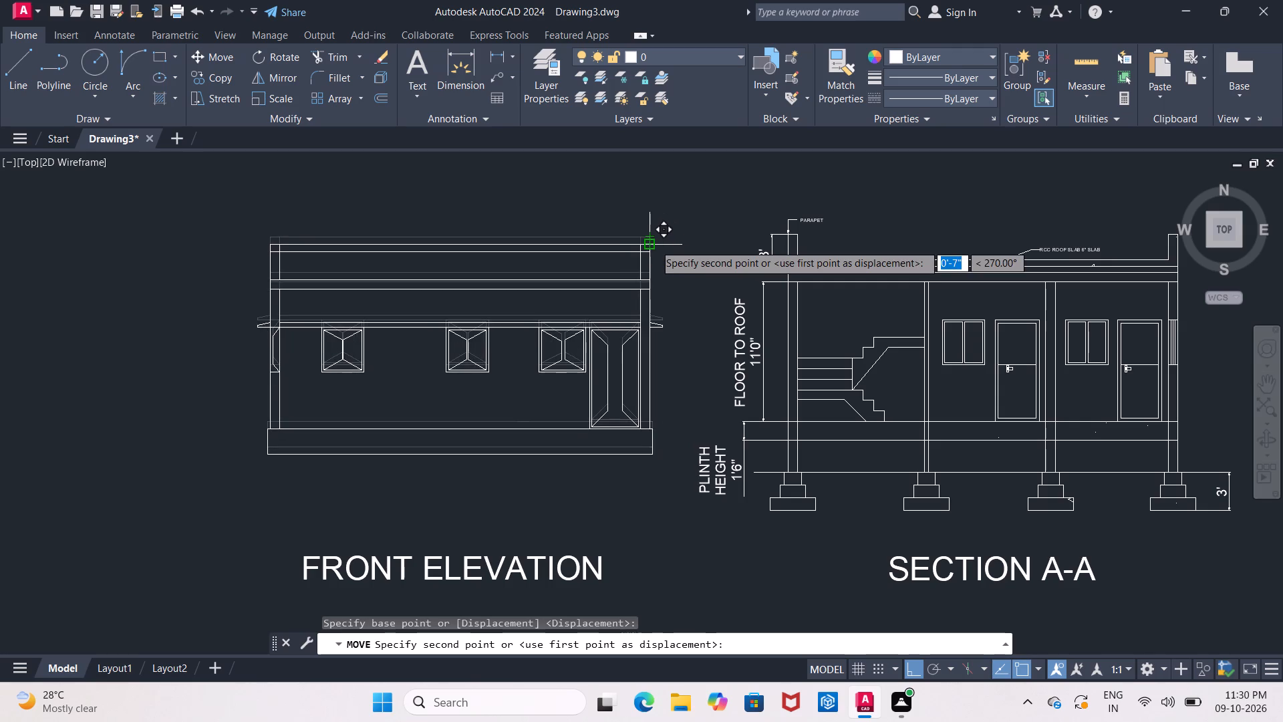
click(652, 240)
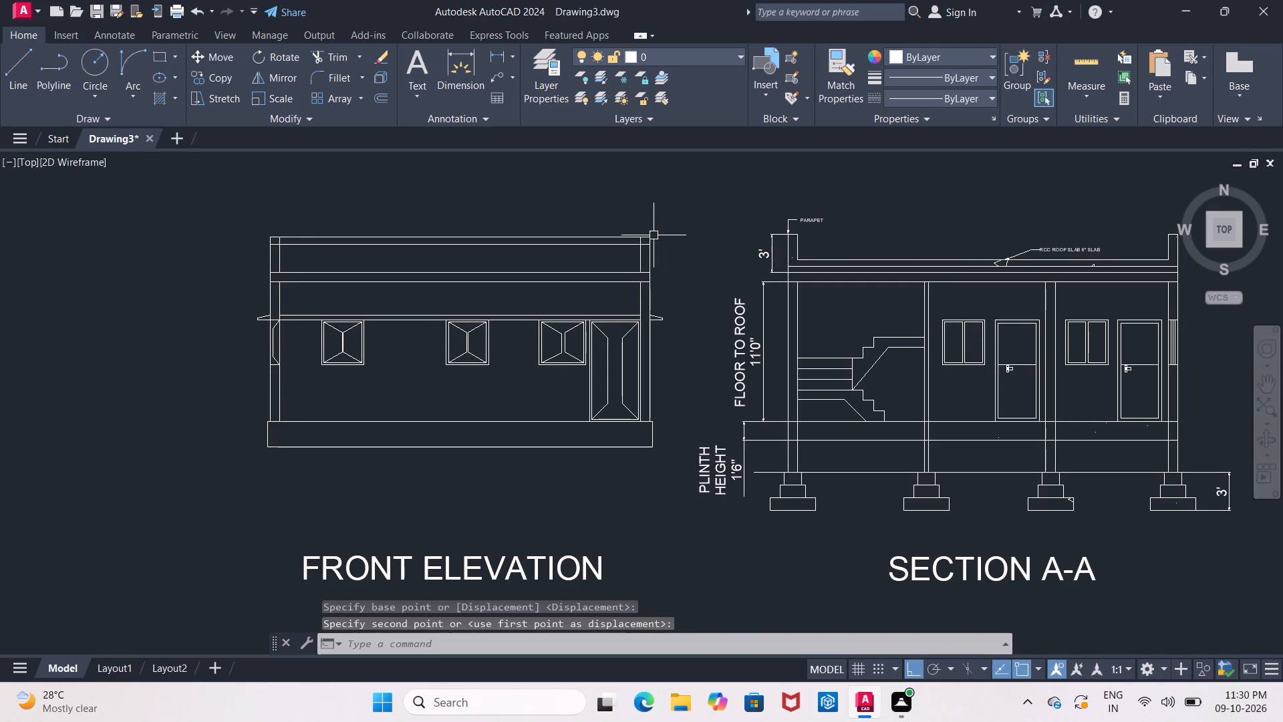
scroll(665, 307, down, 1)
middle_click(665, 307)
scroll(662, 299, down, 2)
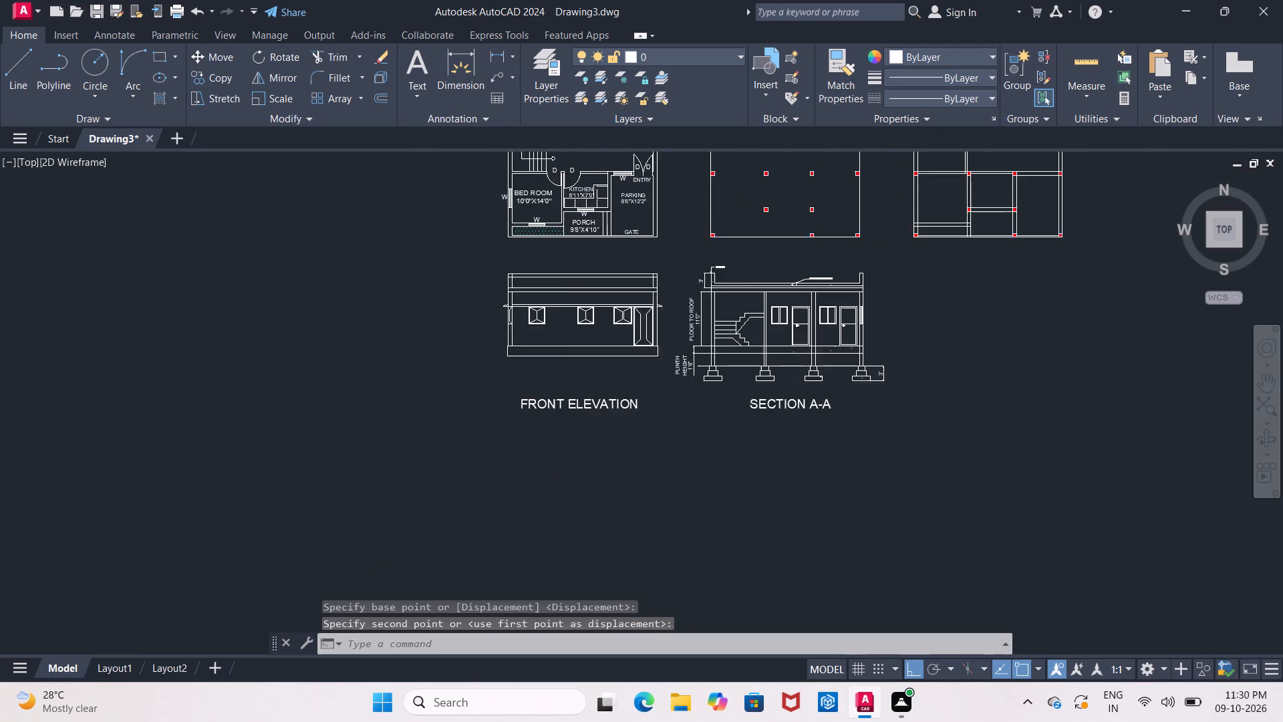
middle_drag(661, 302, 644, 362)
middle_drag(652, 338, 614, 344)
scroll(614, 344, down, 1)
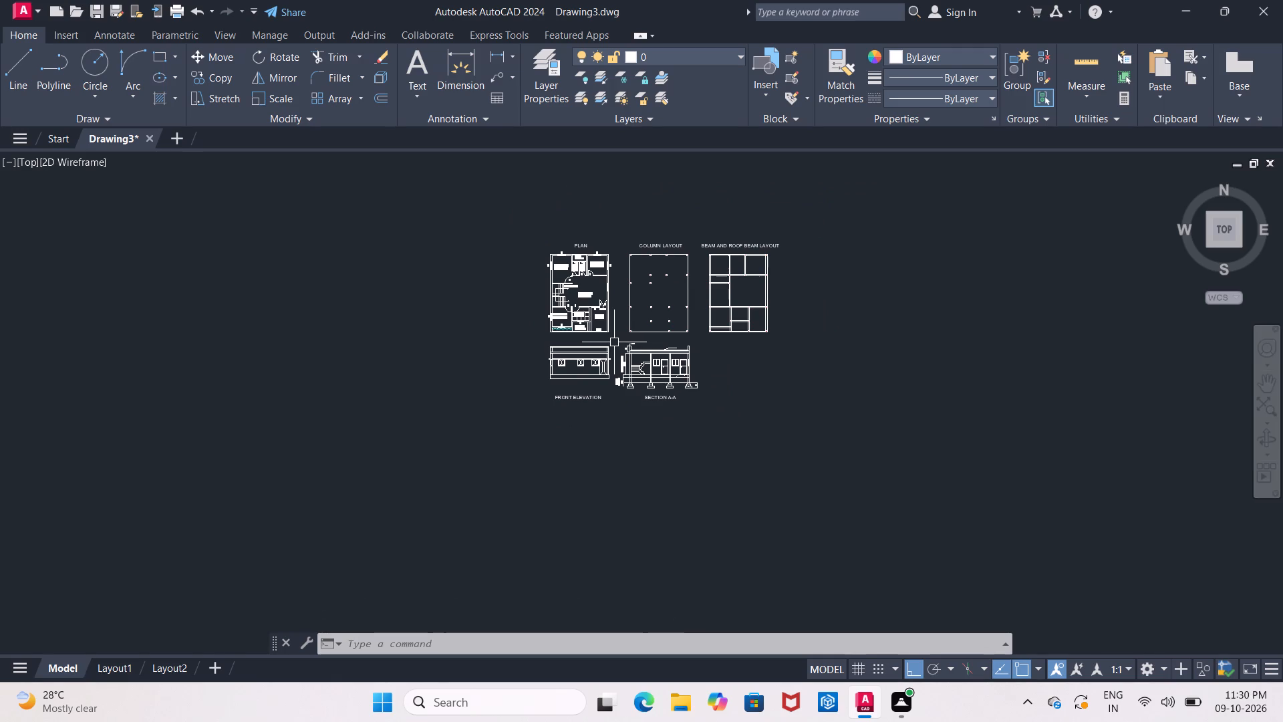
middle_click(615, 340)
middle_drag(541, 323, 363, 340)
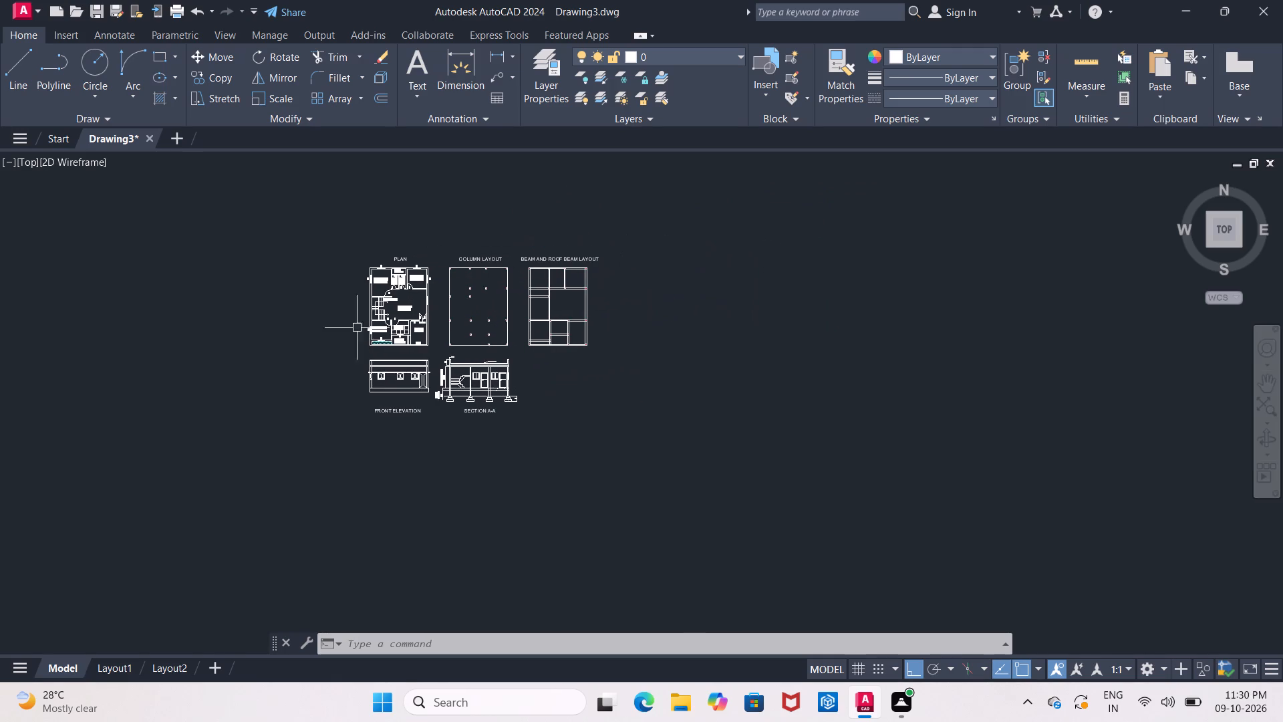
Draw a rectangular border about 140' by 98' around all five titled drawings.
click(158, 58)
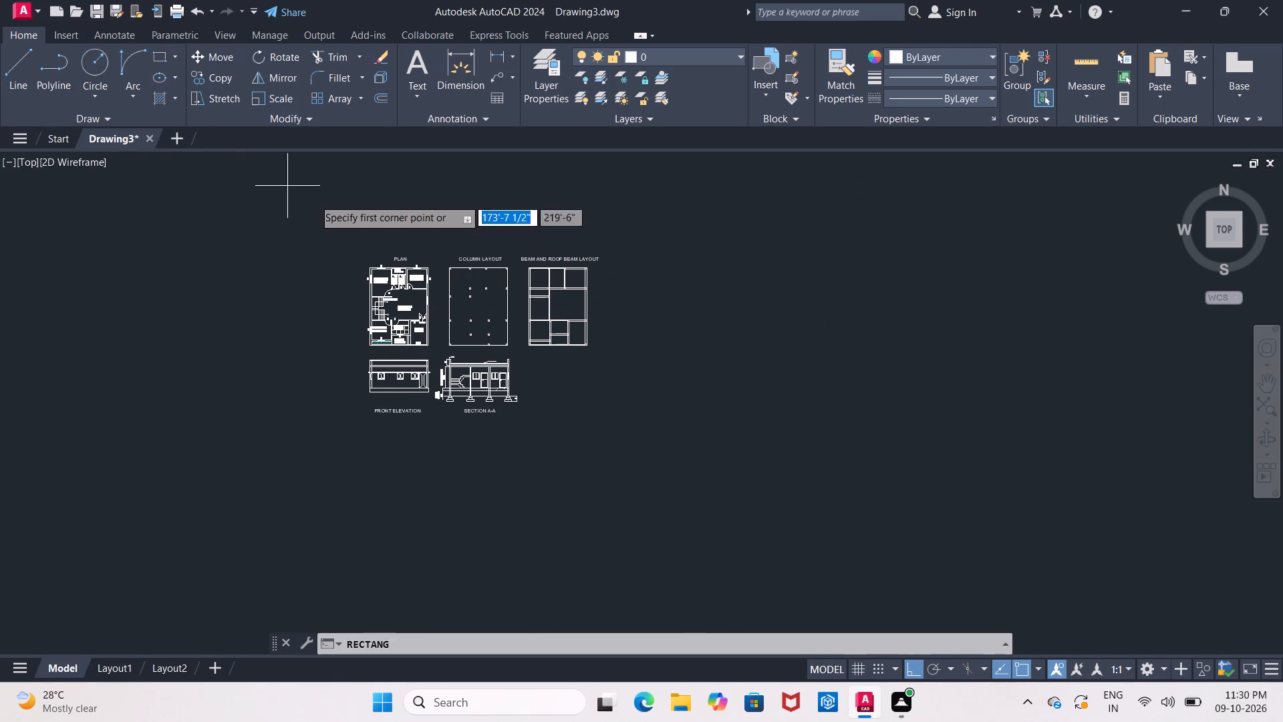
click(342, 238)
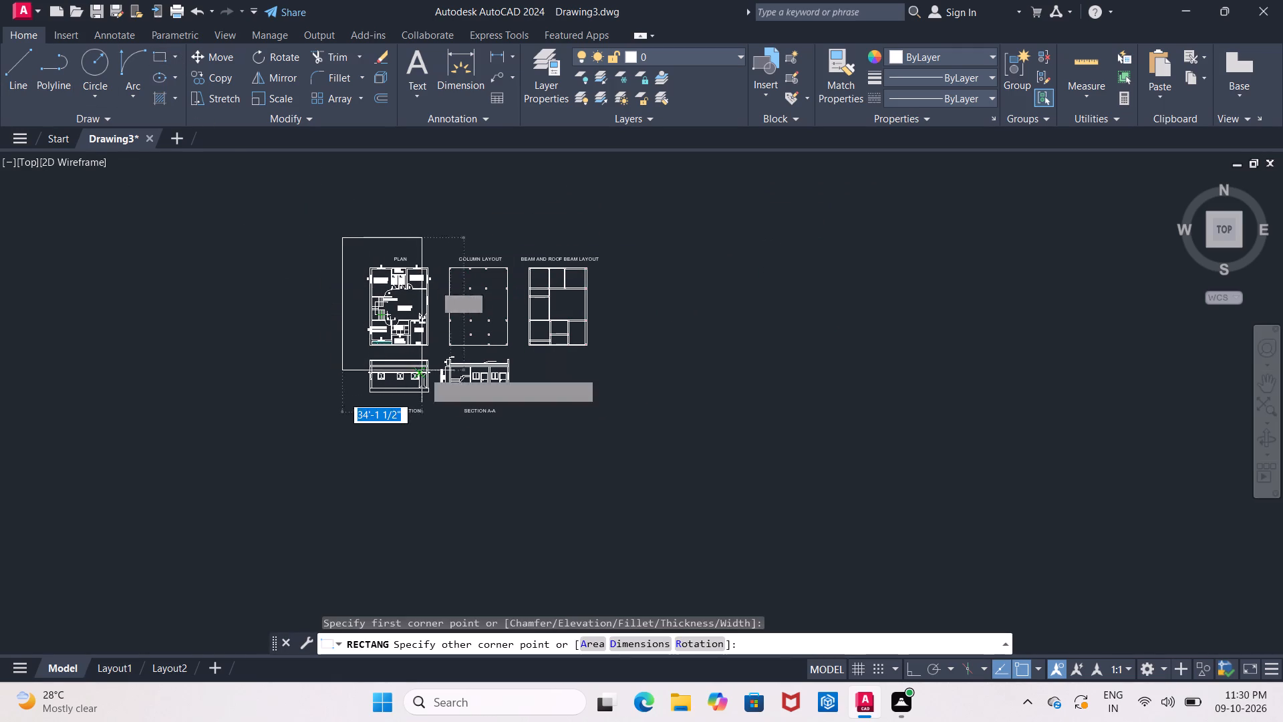
click(614, 428)
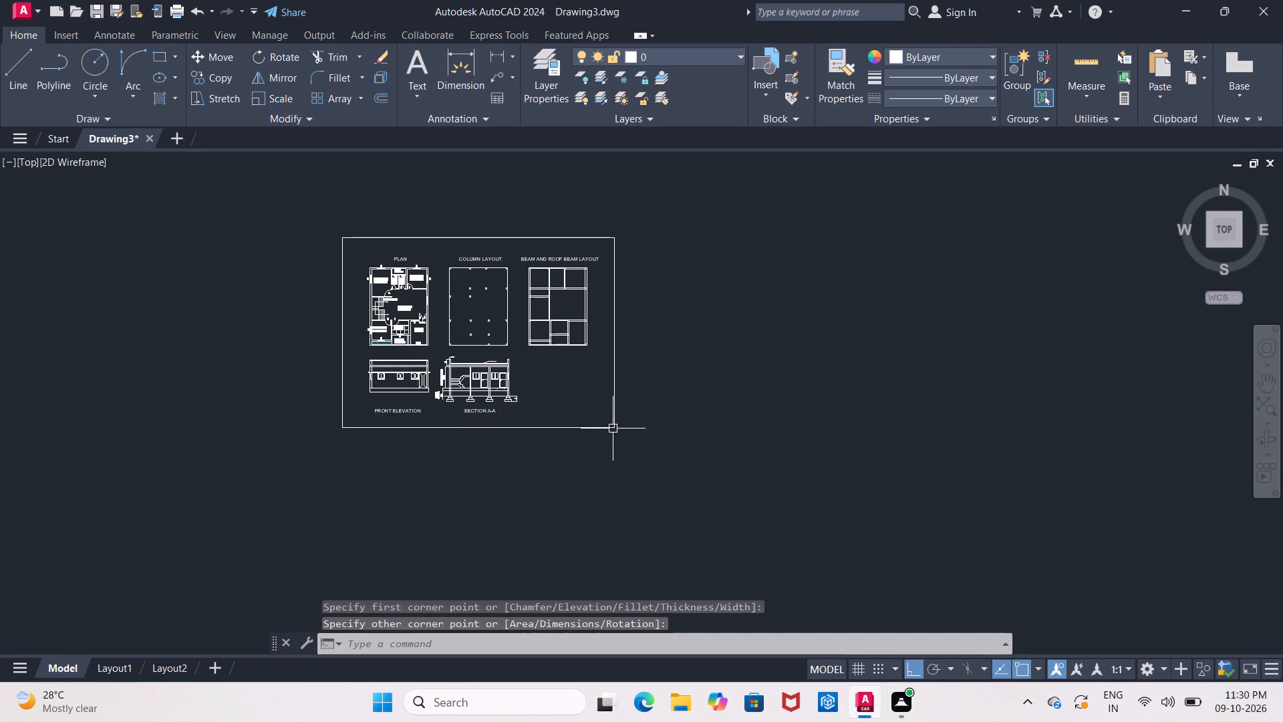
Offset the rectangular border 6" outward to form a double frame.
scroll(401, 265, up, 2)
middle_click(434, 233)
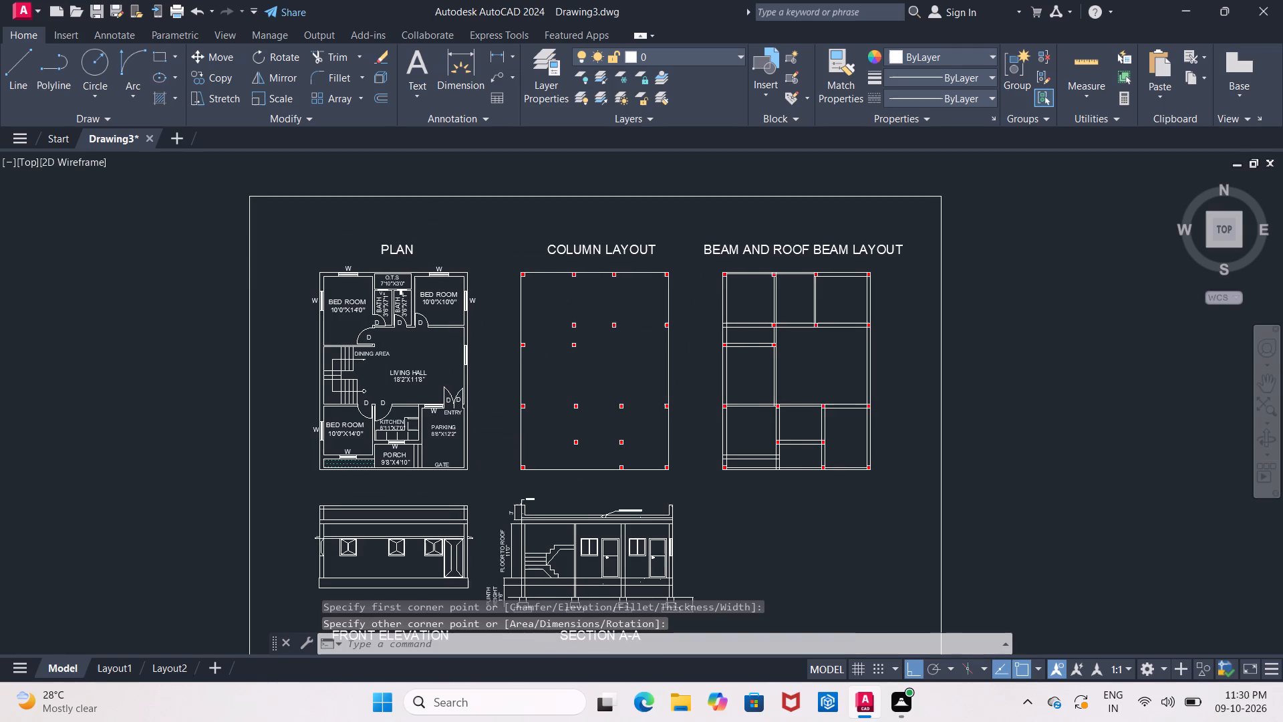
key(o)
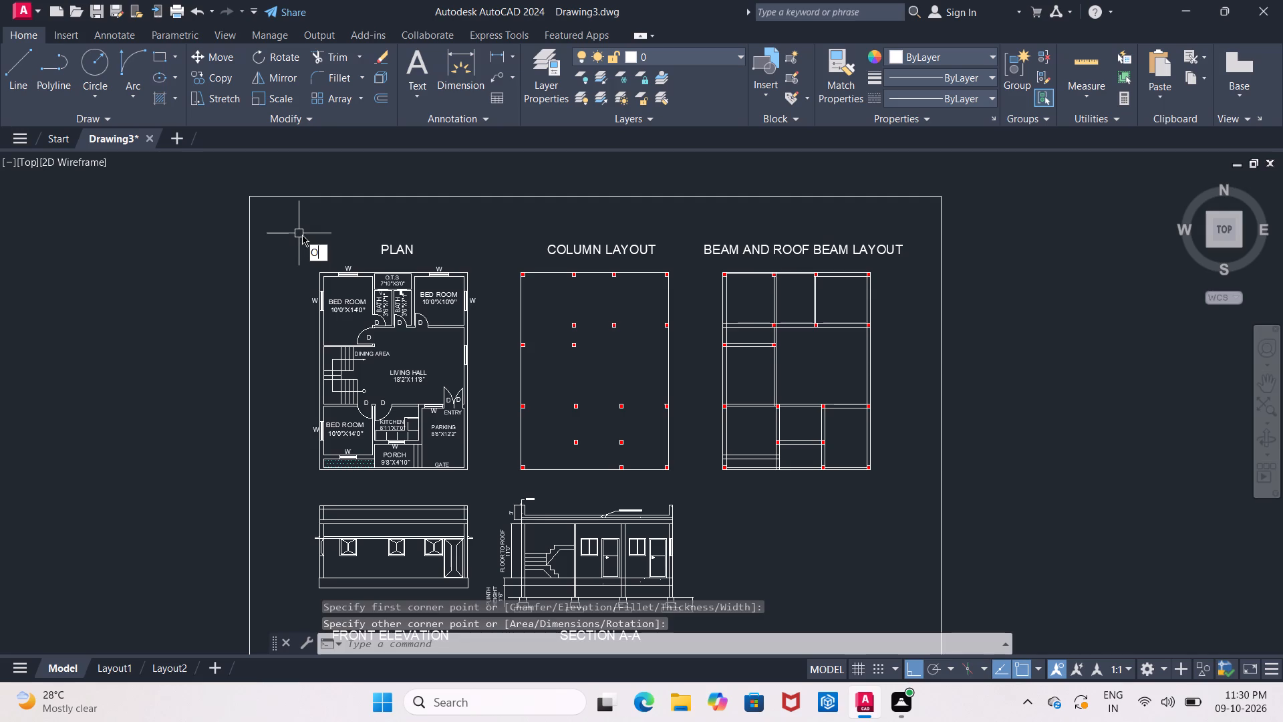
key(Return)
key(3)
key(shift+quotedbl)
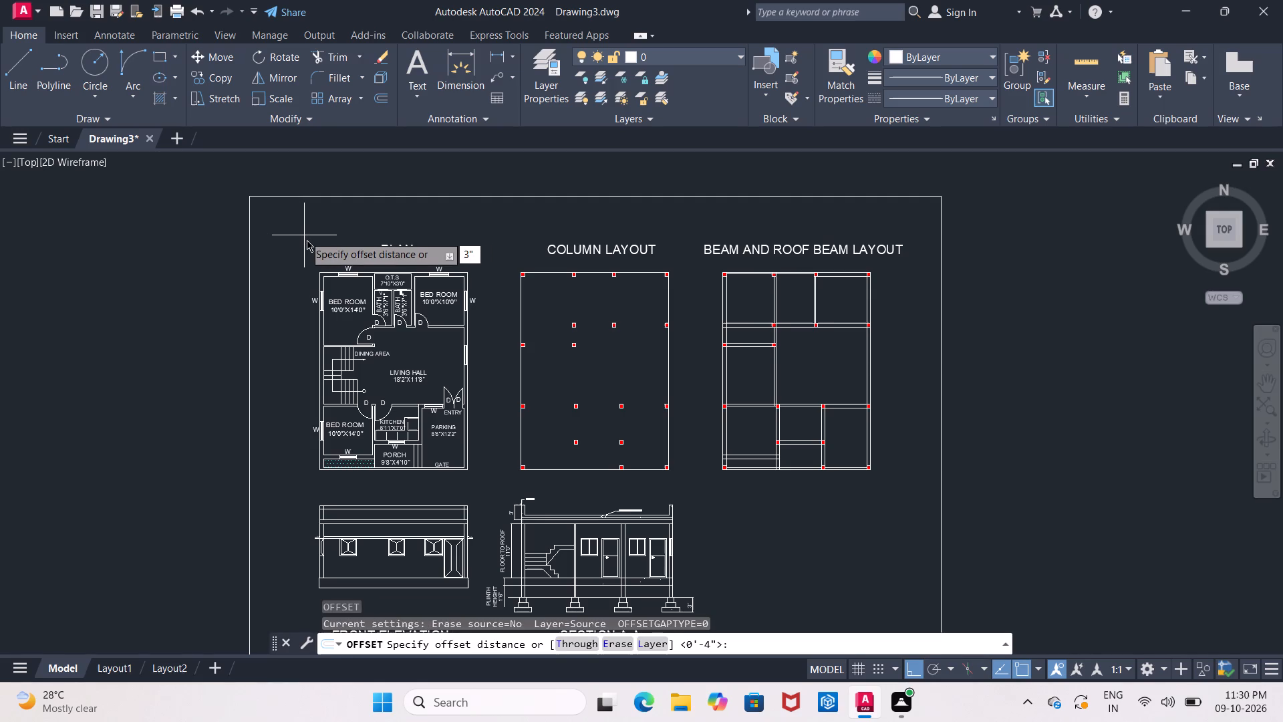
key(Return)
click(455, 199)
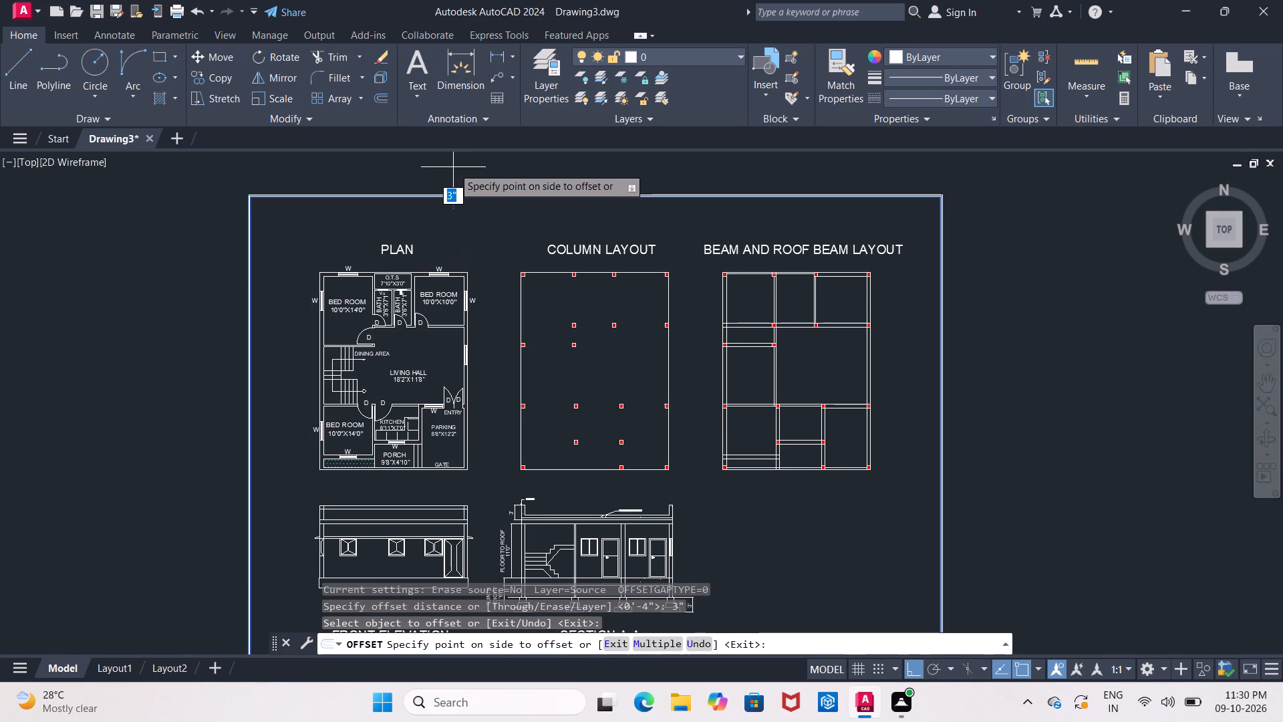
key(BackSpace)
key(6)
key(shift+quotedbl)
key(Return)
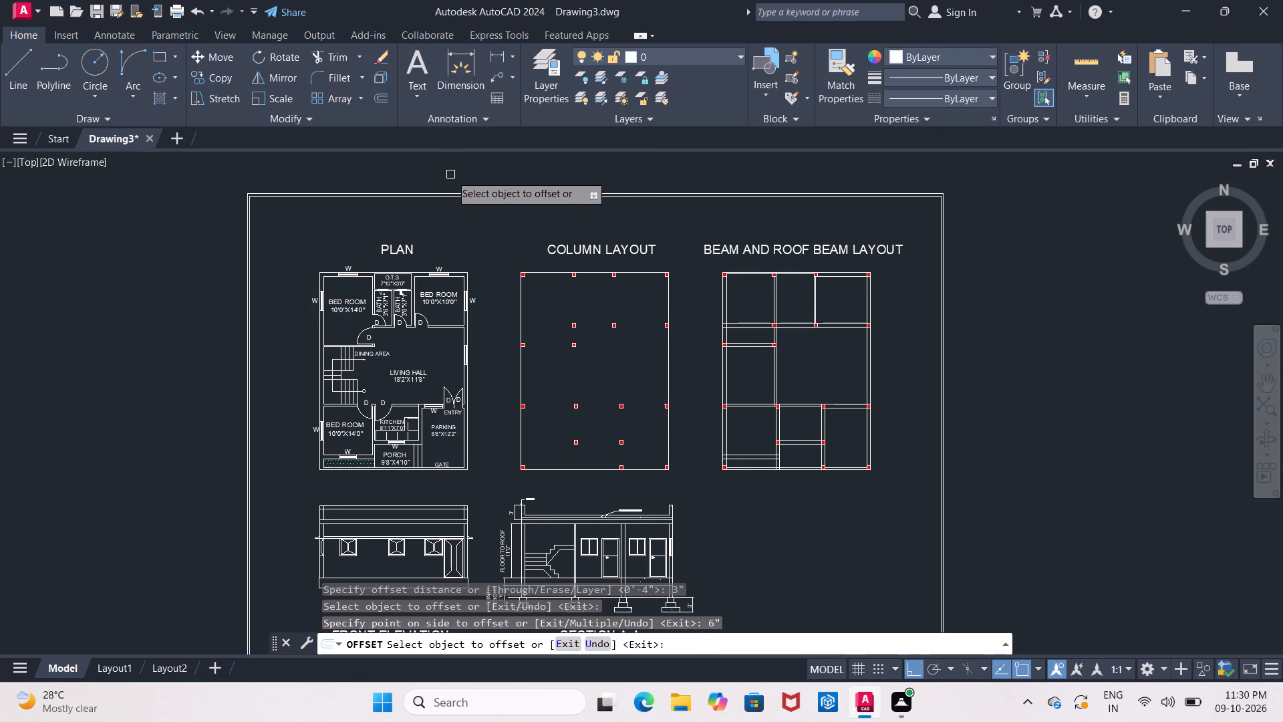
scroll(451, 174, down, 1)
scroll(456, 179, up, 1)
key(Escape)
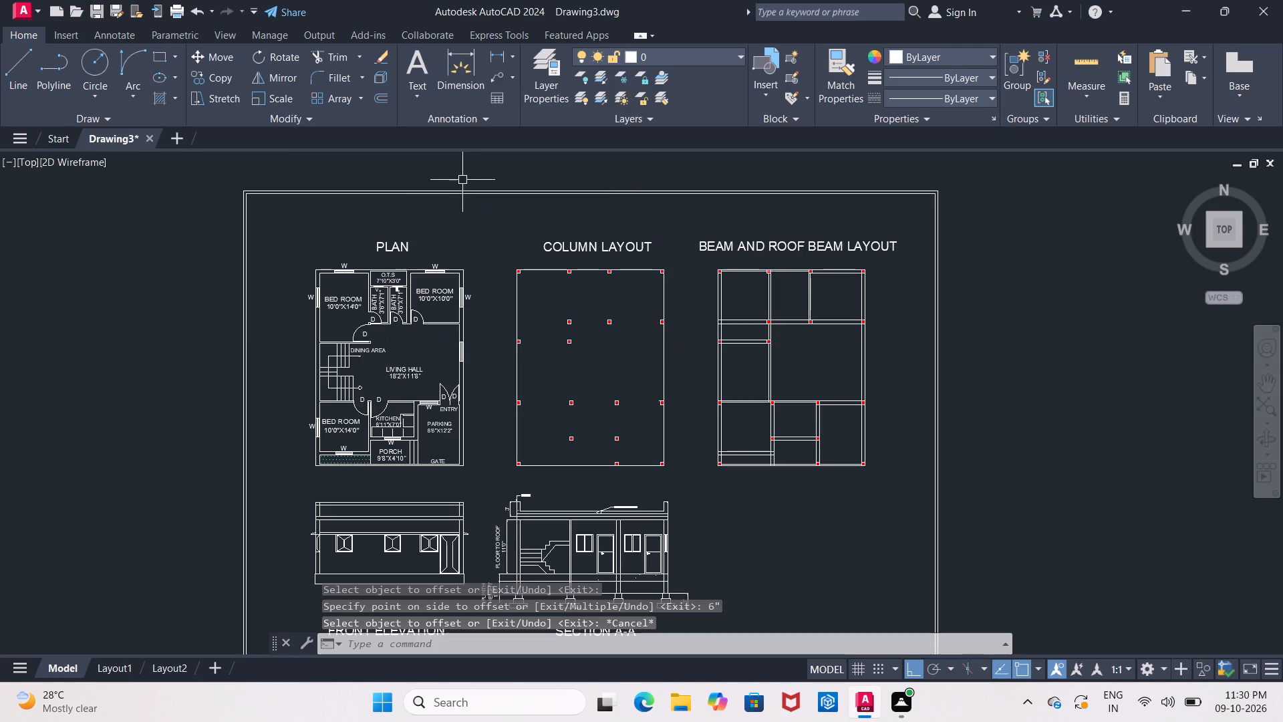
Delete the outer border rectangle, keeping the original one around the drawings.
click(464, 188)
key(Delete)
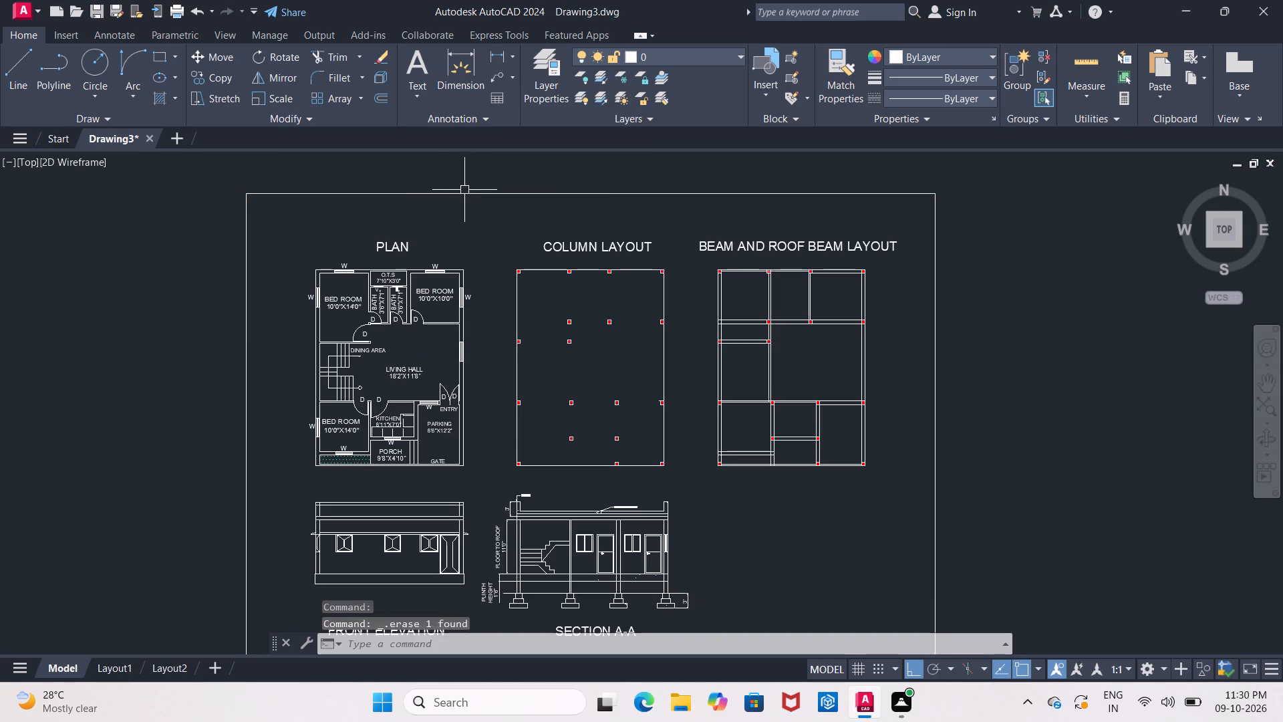
Offset the rectangular border 10" outward to form a double frame around the drawing set.
key(o)
key(Return)
key(1)
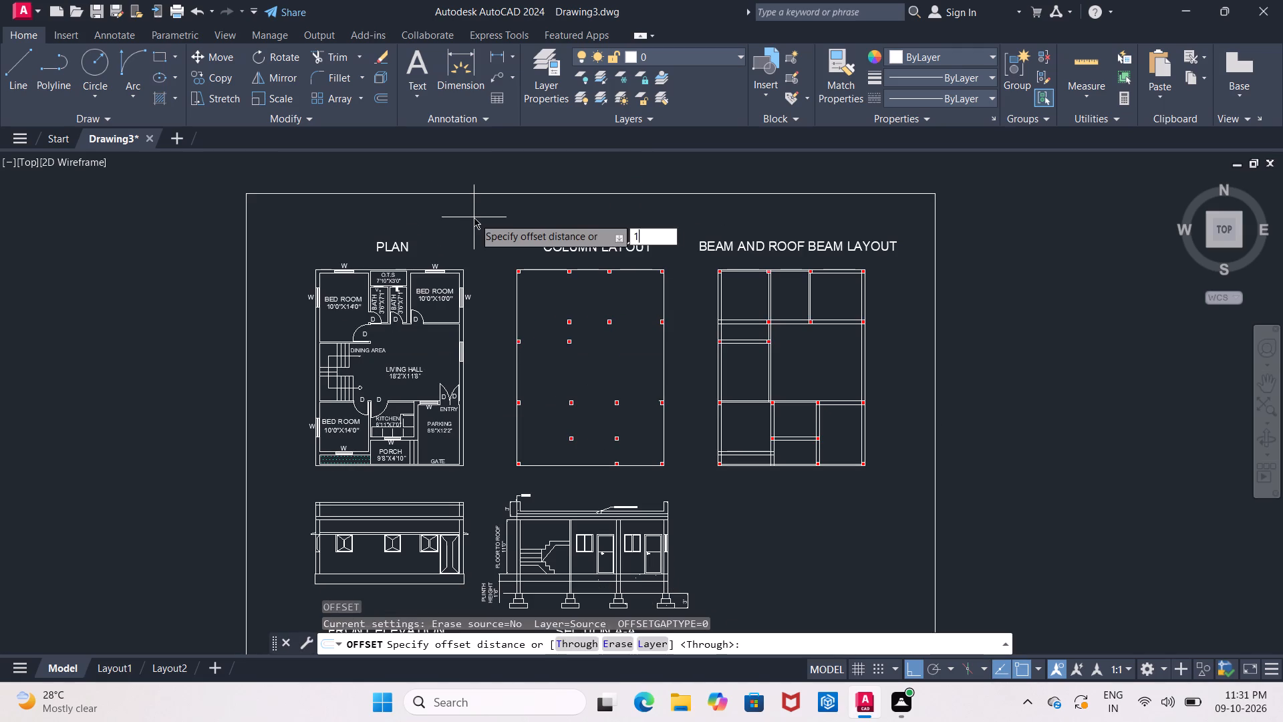
key(shift+quotedbl)
key(Return)
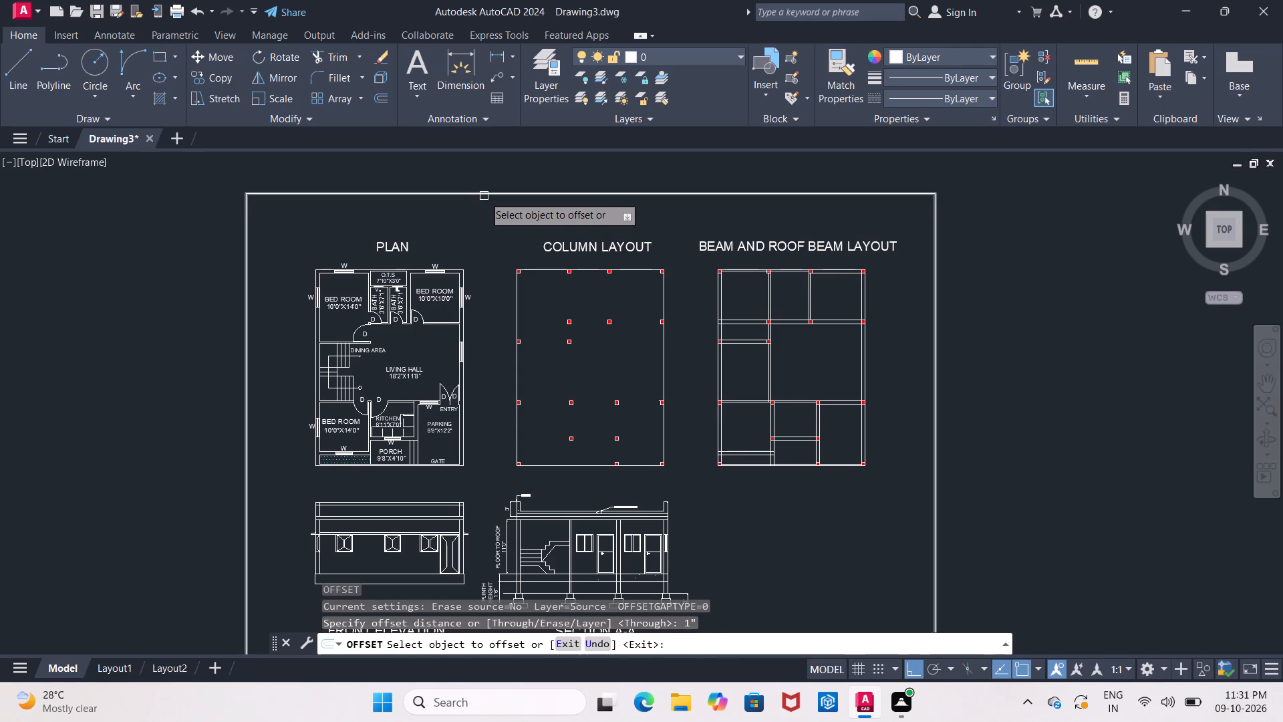
click(484, 196)
text(10)
key(shift+quotedbl)
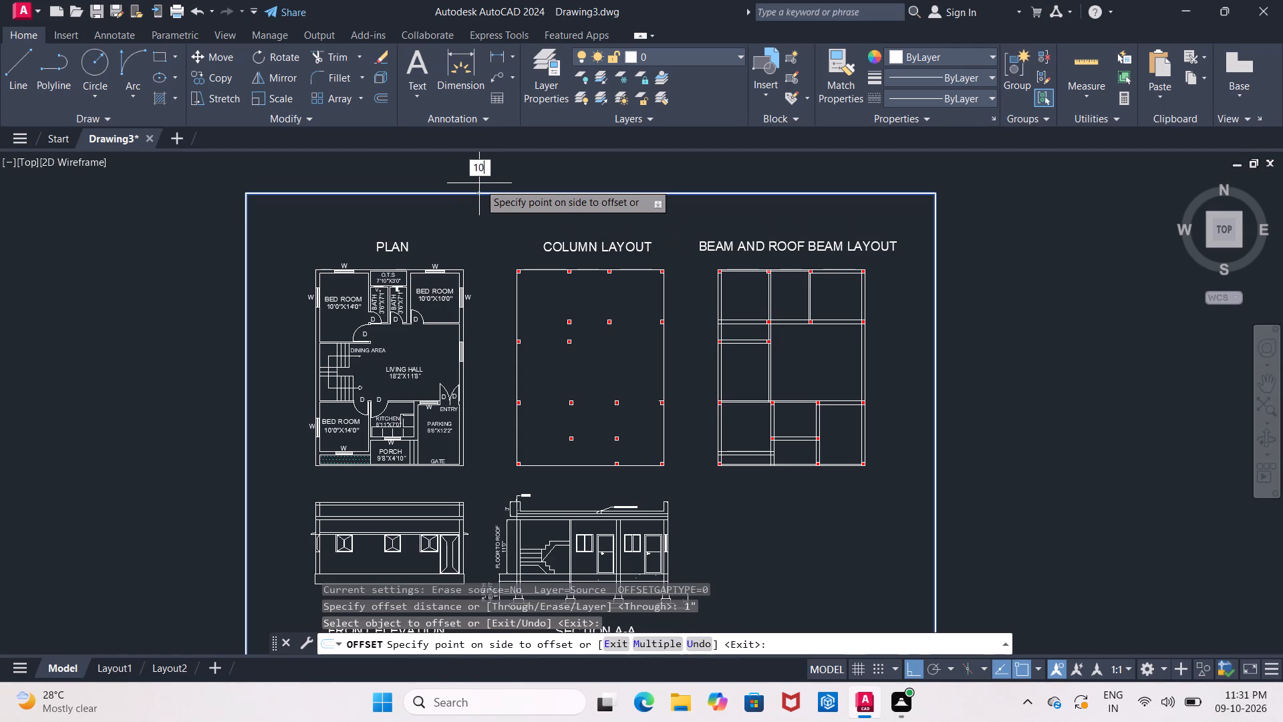
key(Return)
click(475, 172)
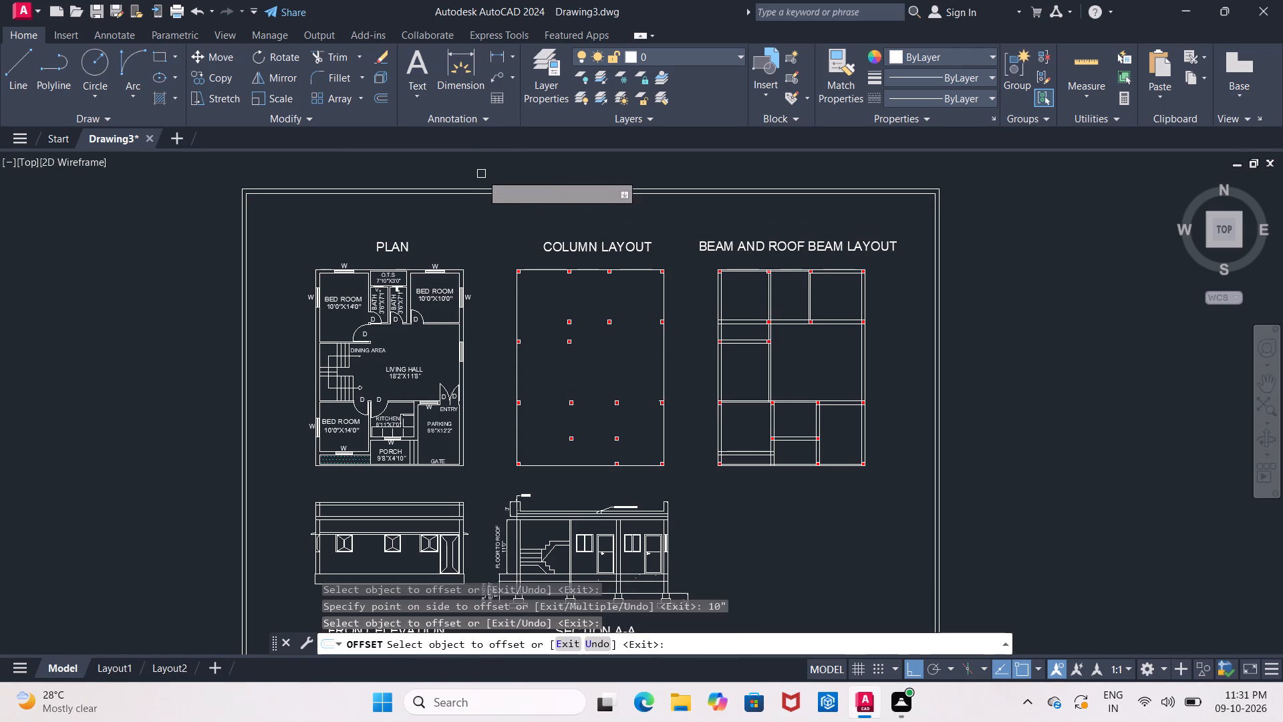
Examine the double border and the drawings inside it, looking closely at the plan and column layout.
scroll(481, 174, down, 1)
middle_drag(496, 174, 621, 172)
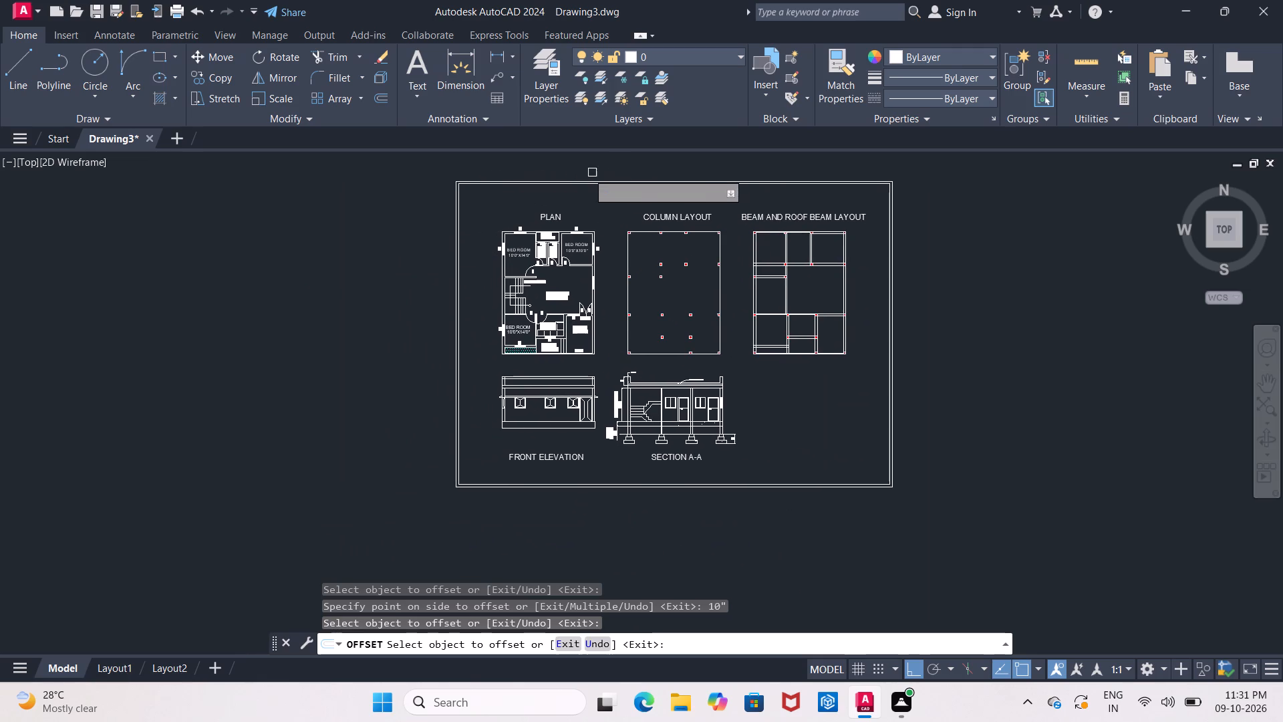
scroll(591, 165, up, 1)
middle_drag(591, 165, 557, 159)
scroll(555, 157, down, 1)
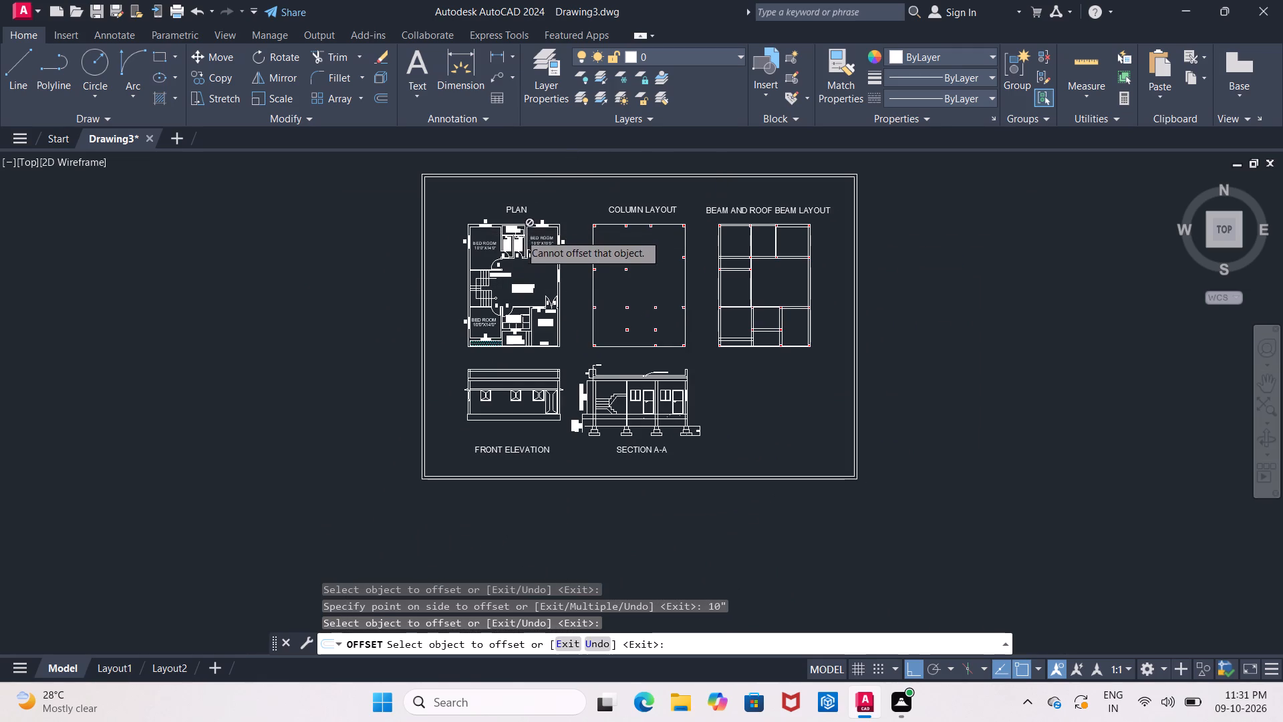
scroll(559, 218, up, 1)
middle_drag(563, 215, 606, 187)
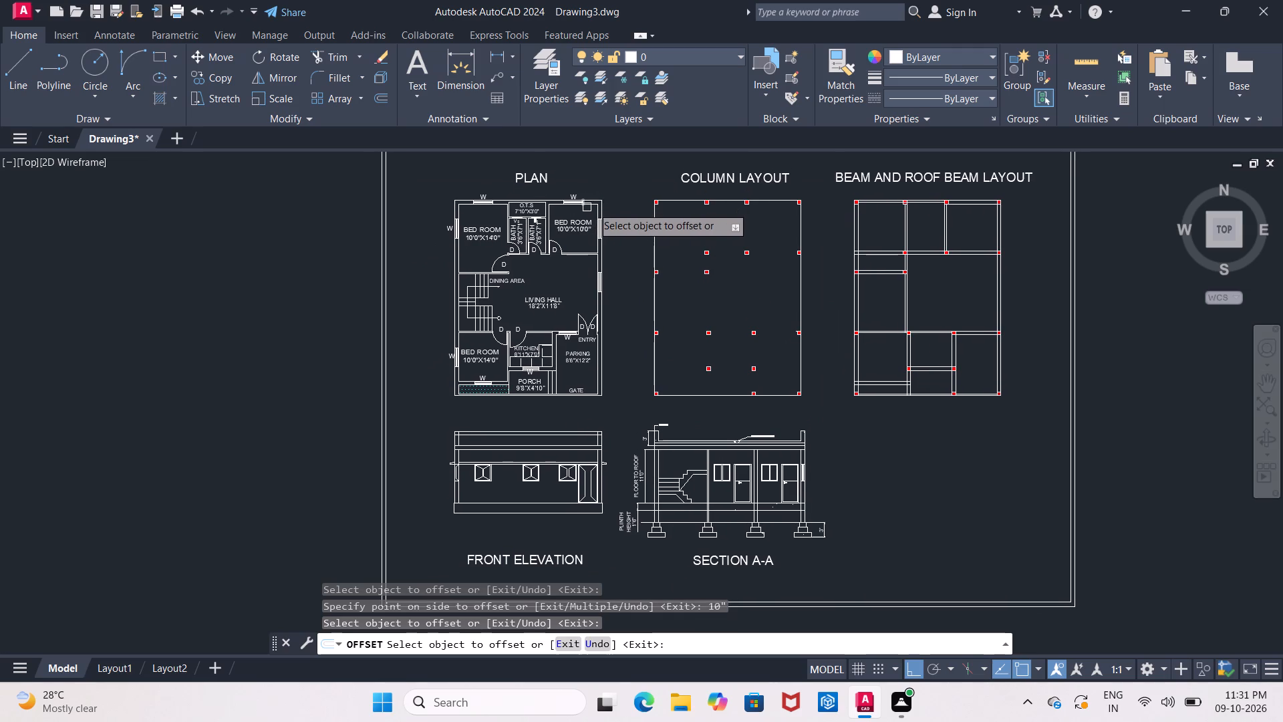
middle_drag(597, 184, 612, 207)
scroll(613, 203, up, 1)
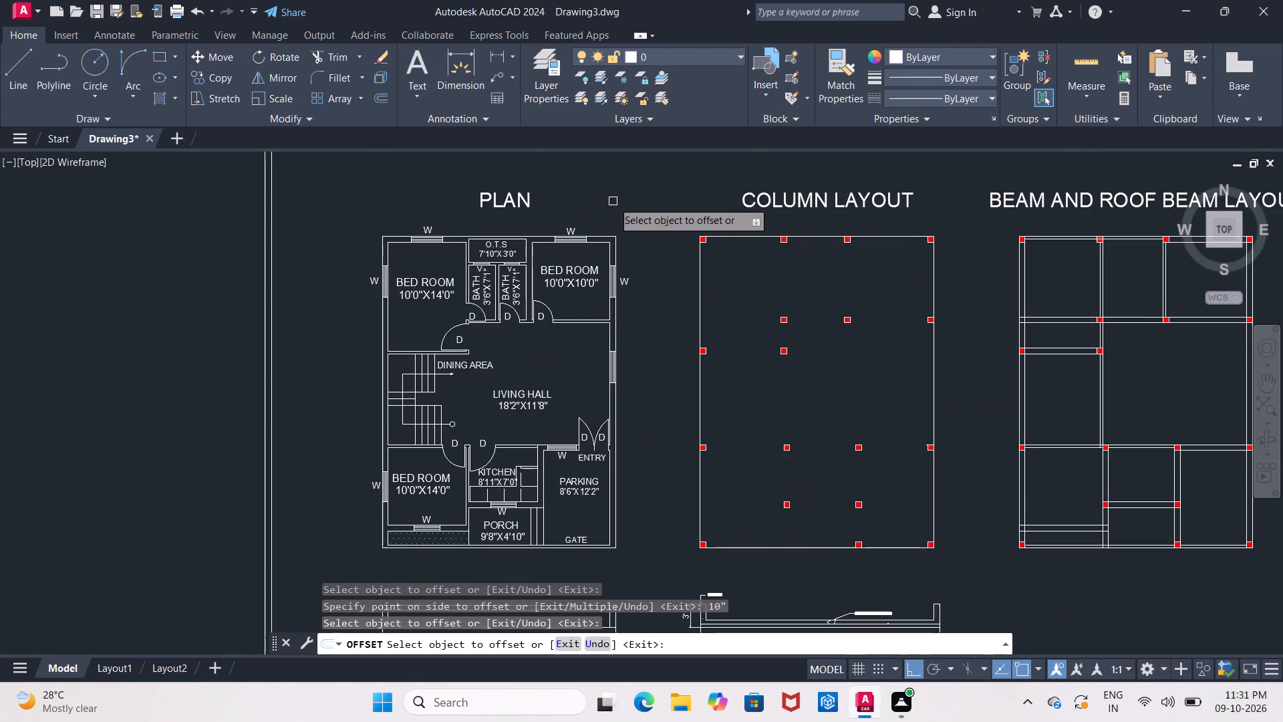
middle_drag(613, 201, 604, 182)
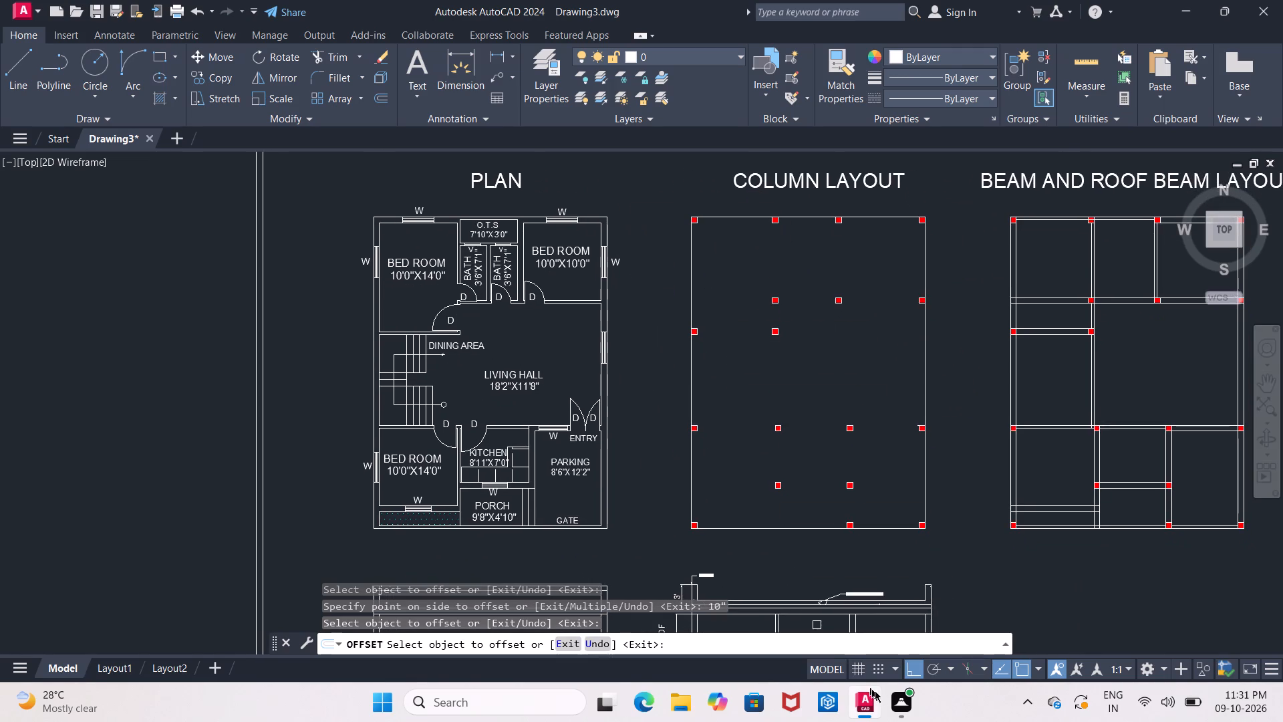
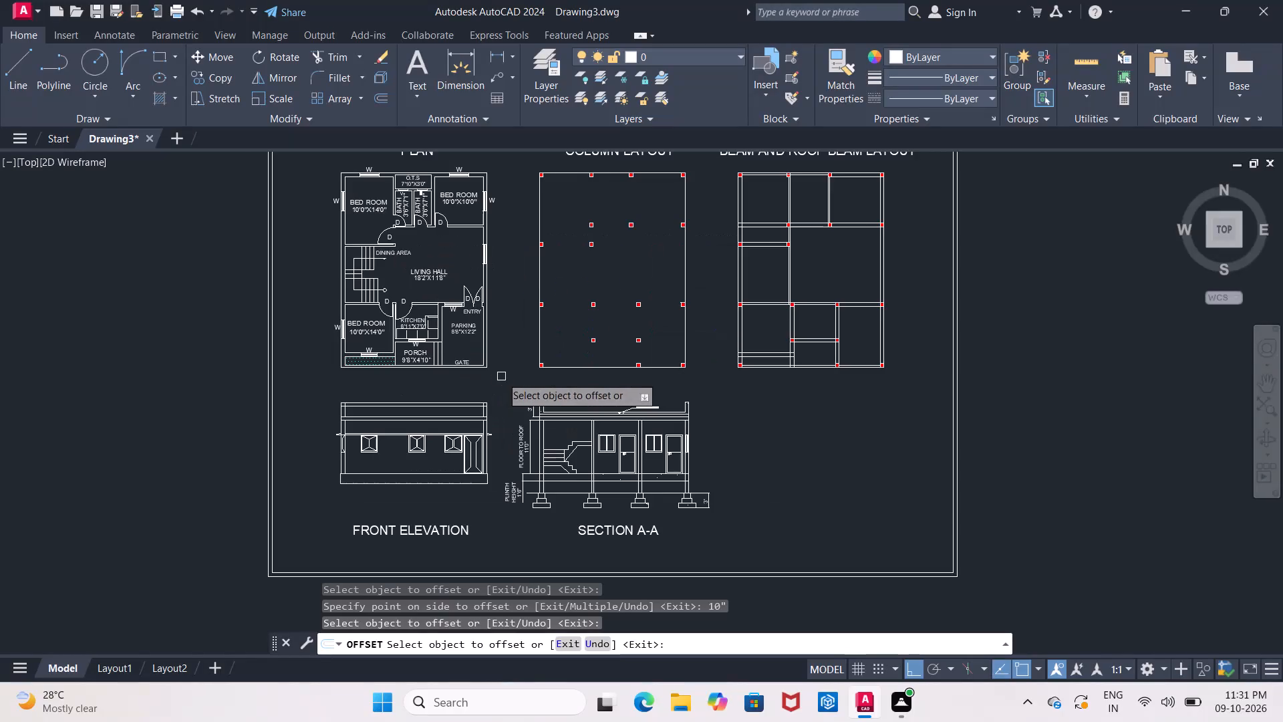
Examine the whole framed drawing set, from the plan and layouts down to the elevation and section.
middle_drag(501, 376, 488, 372)
middle_drag(520, 375, 494, 372)
middle_drag(501, 372, 503, 361)
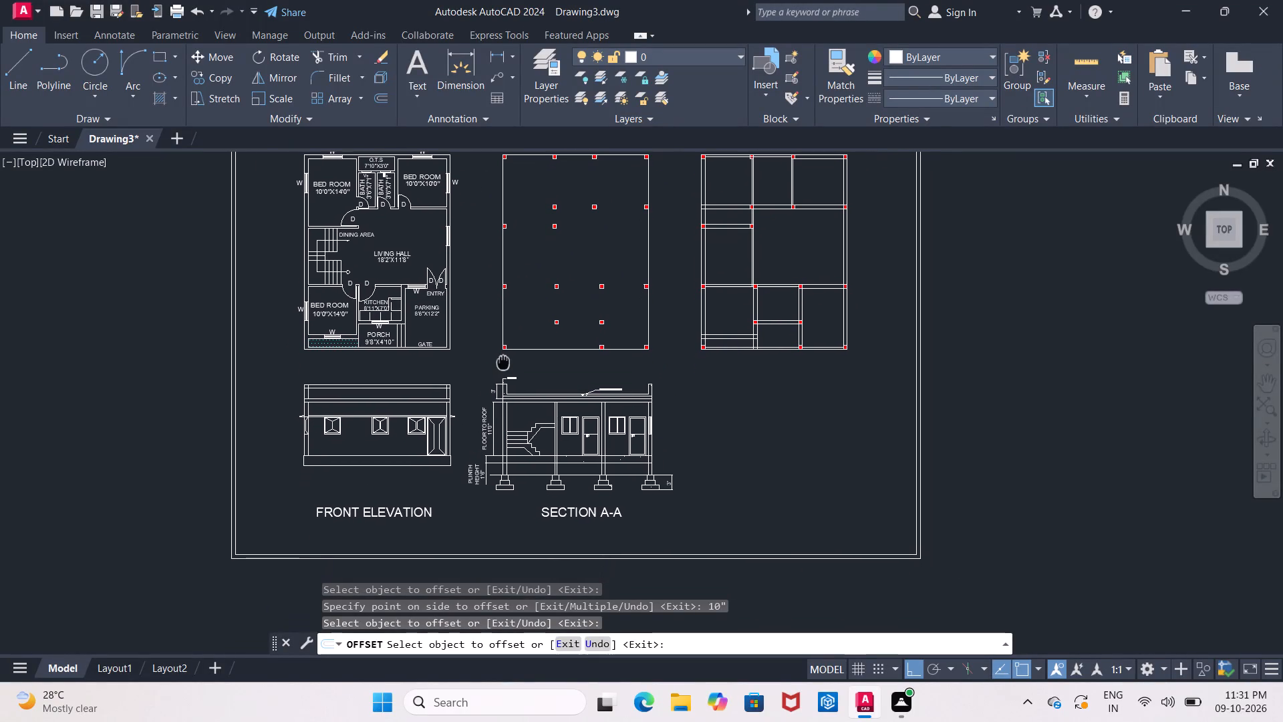
middle_drag(503, 361, 448, 387)
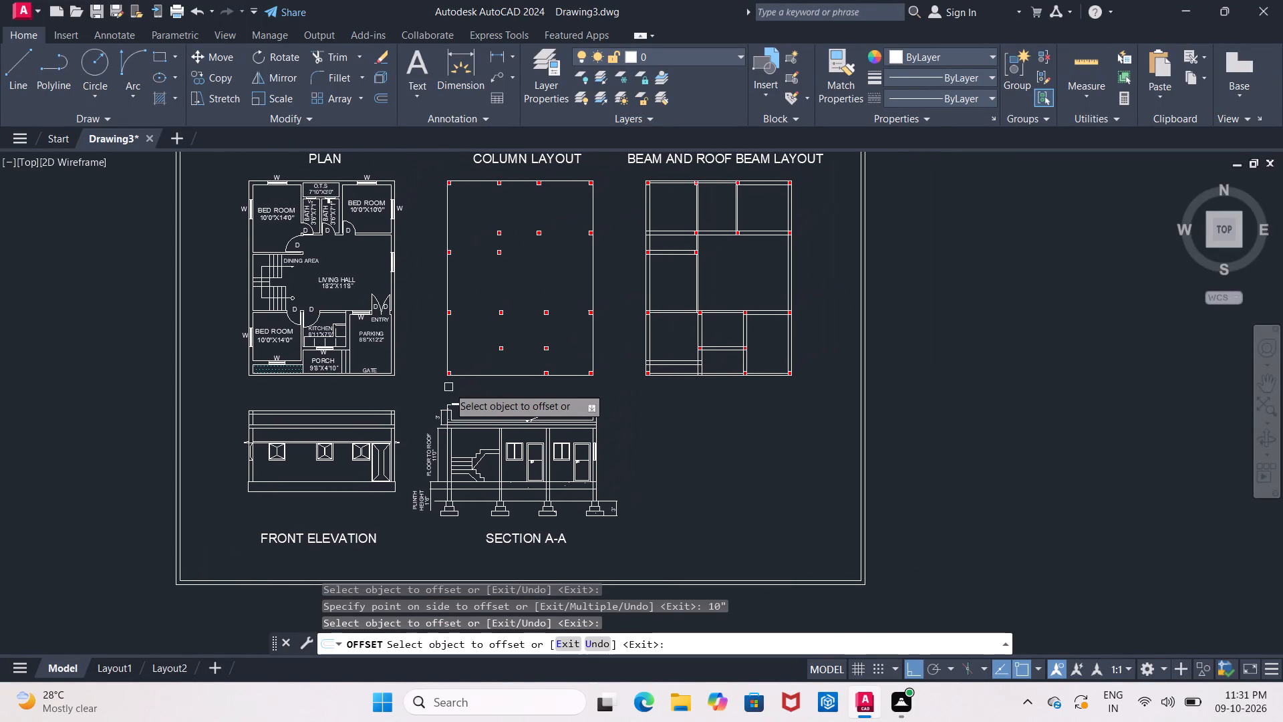
middle_drag(428, 390, 486, 385)
scroll(486, 385, down, 1)
middle_drag(486, 385, 538, 376)
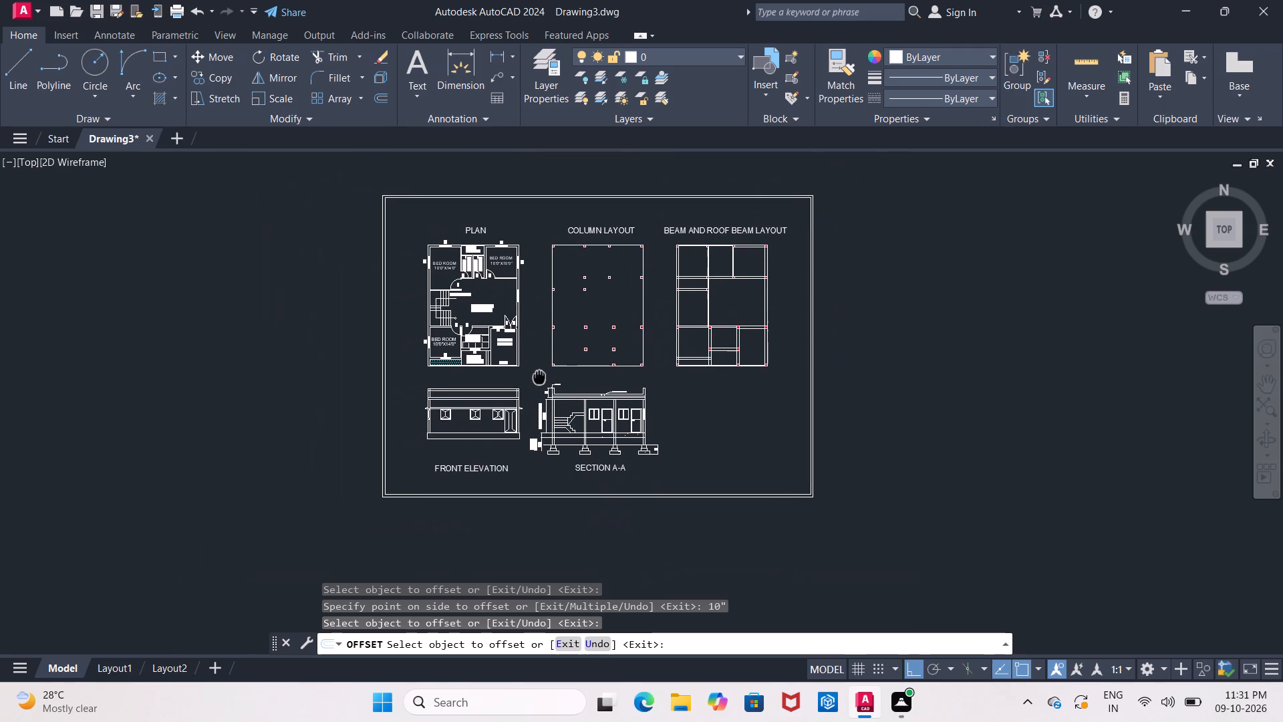
middle_drag(538, 376, 529, 377)
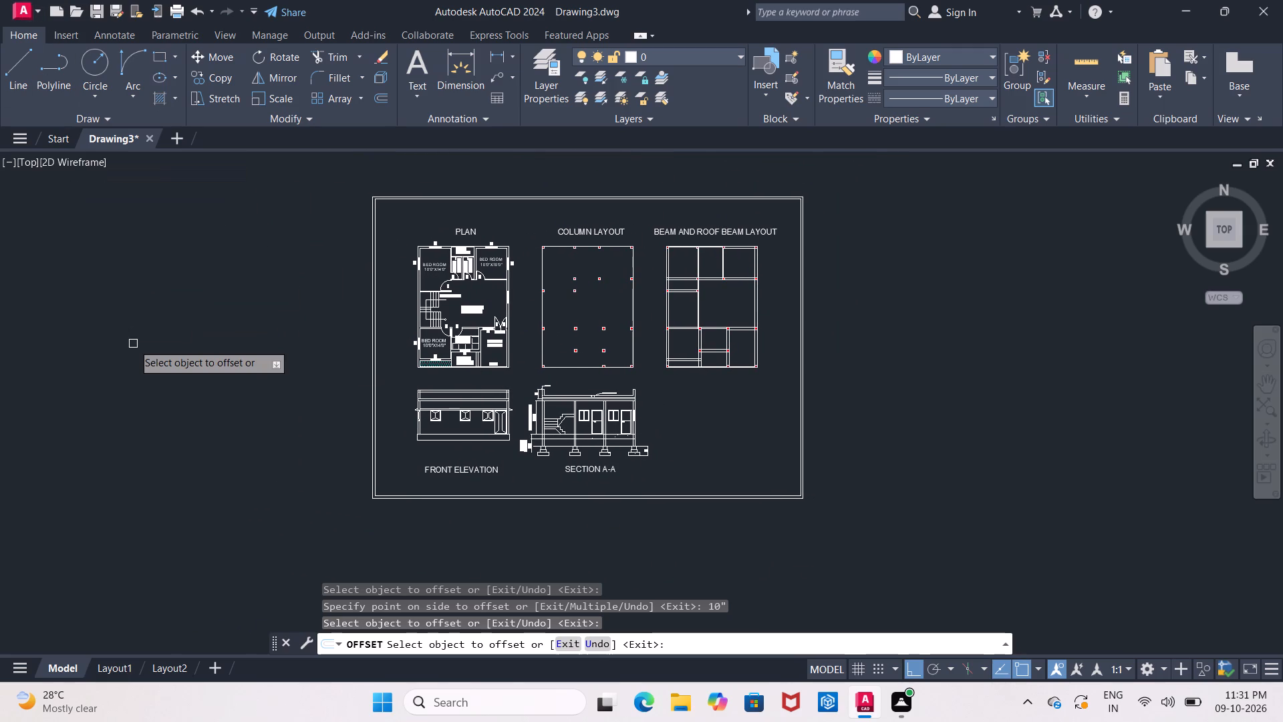
Leave the Offset command and review the open and save options, including the log file setting, without changing them.
text(OPTION)
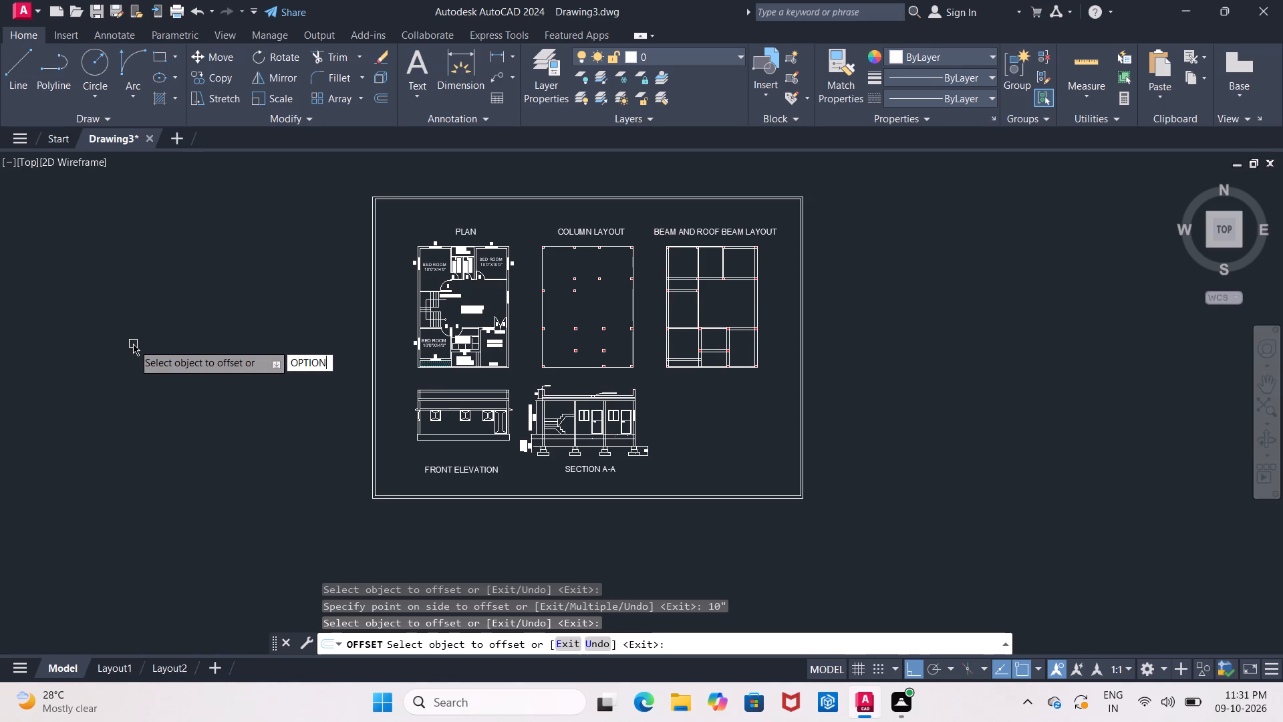
key(Return)
key(Escape)
key(Escape)
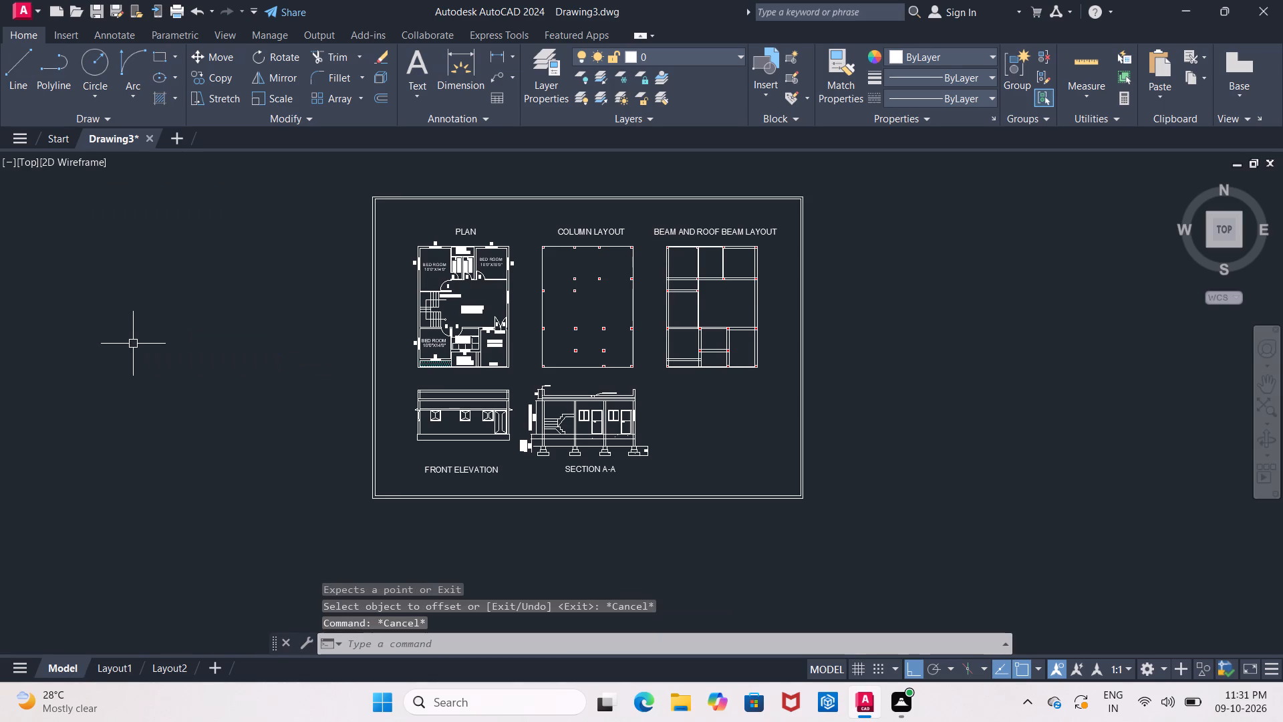
key(o)
key(p)
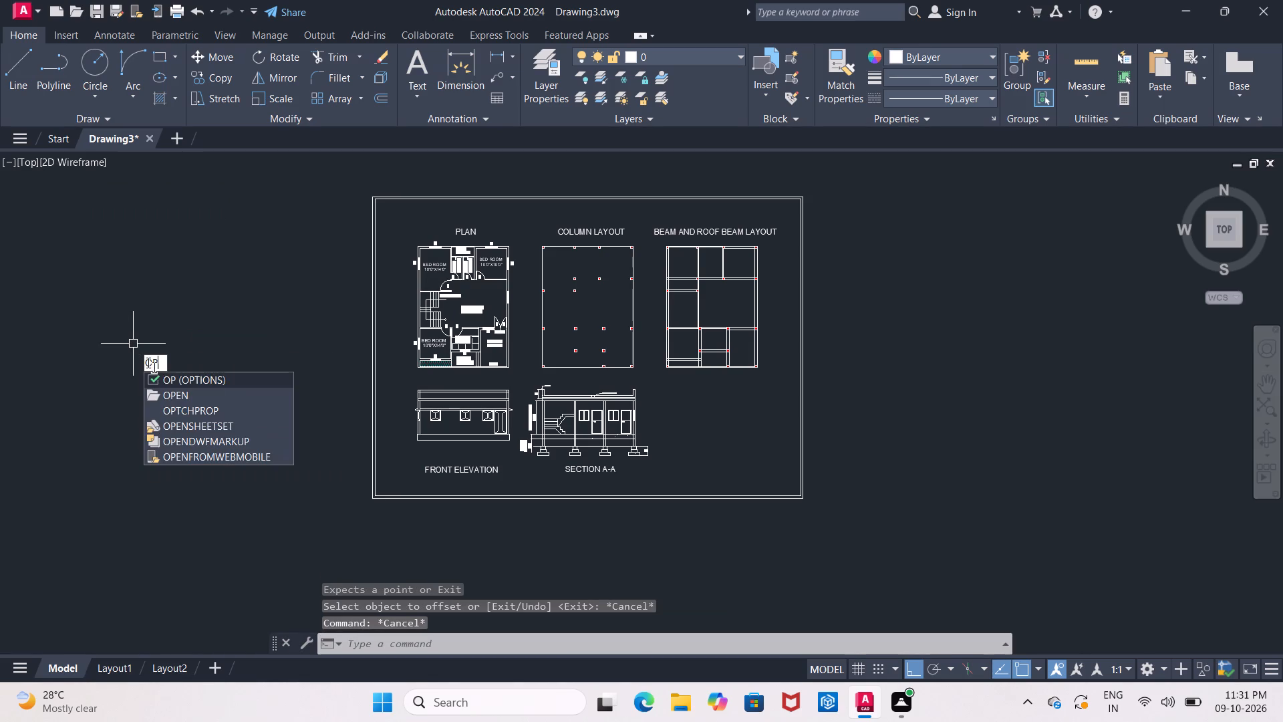
click(174, 376)
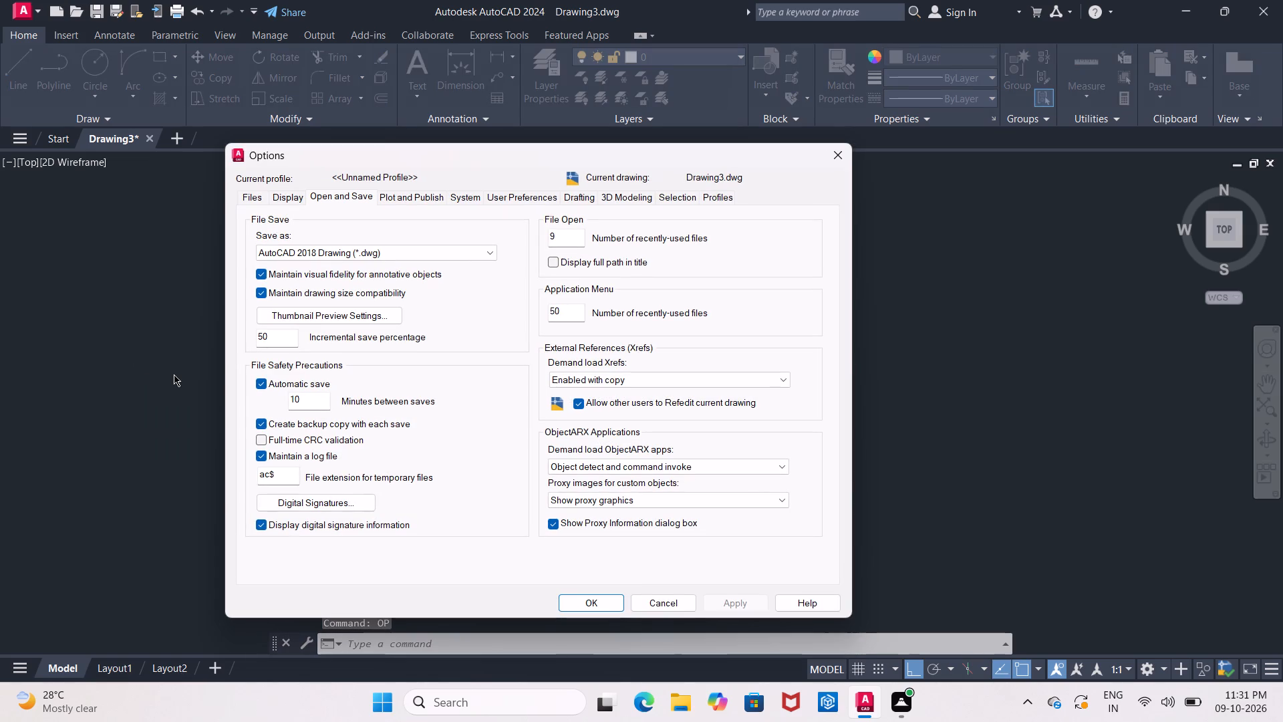
click(837, 158)
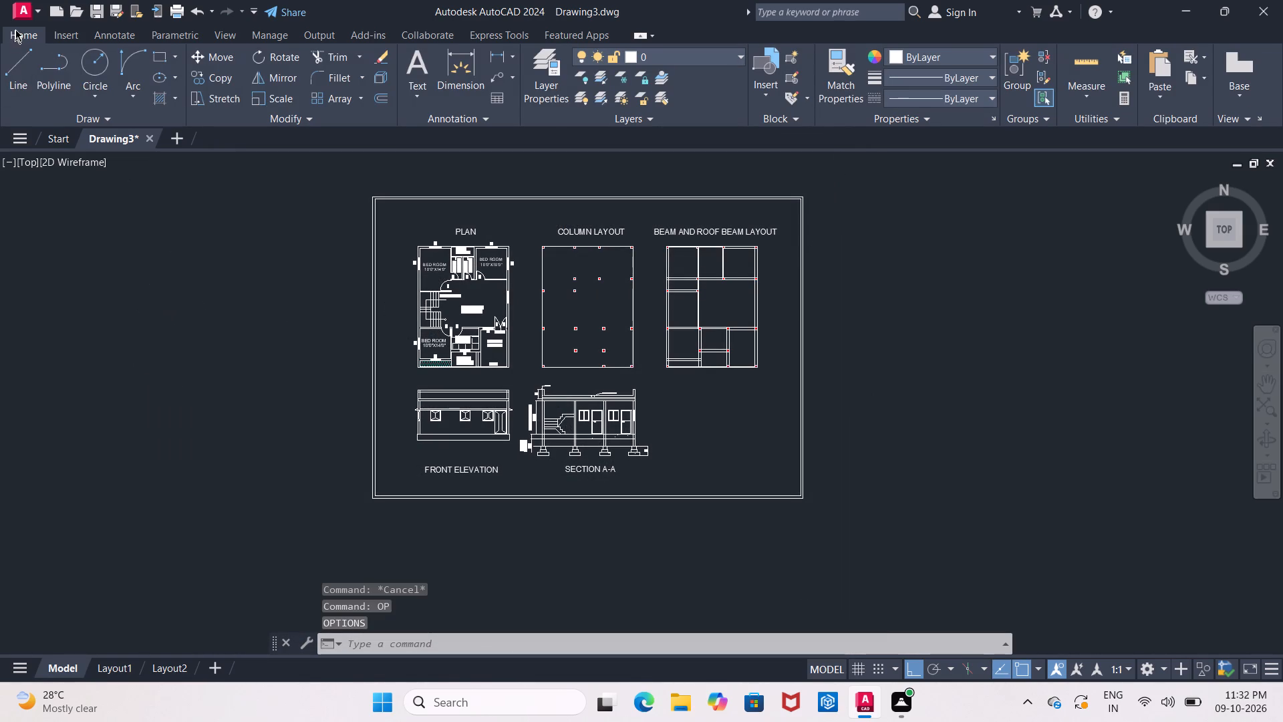
Save the drawing as "Drawing3 LOG ON FILE" in the mallikarjun folder on the desktop.
click(17, 14)
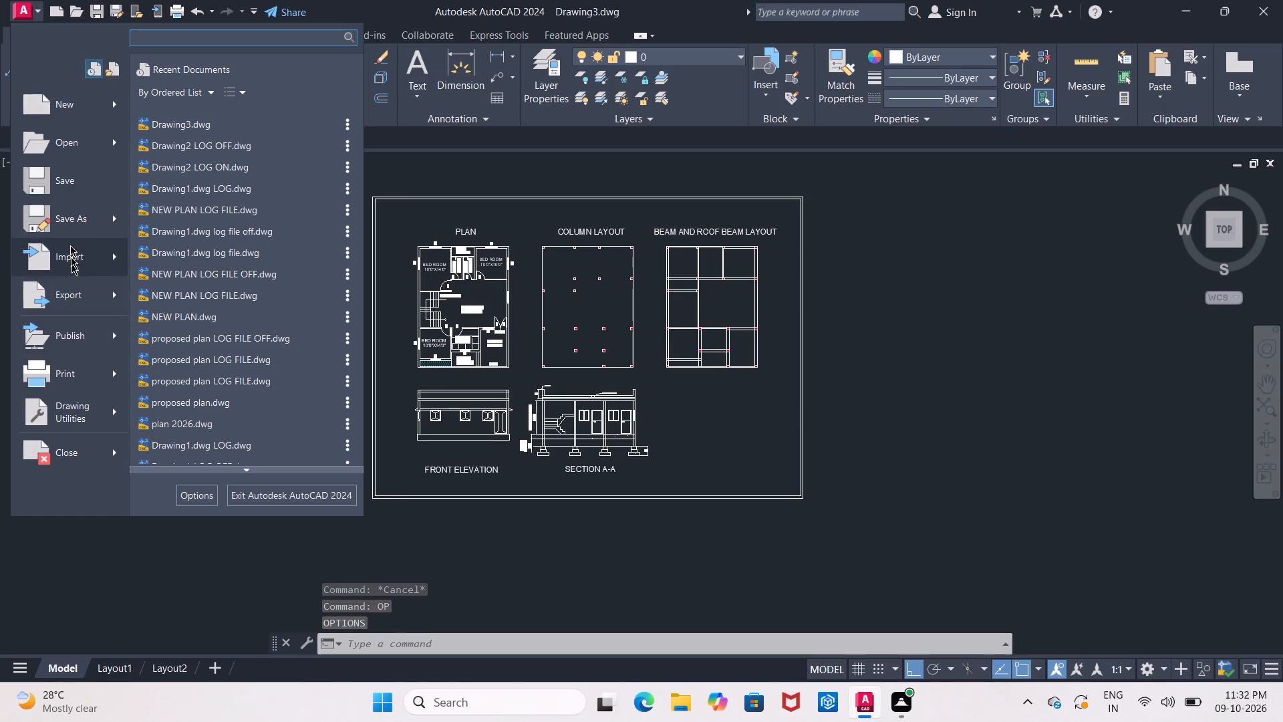
click(198, 132)
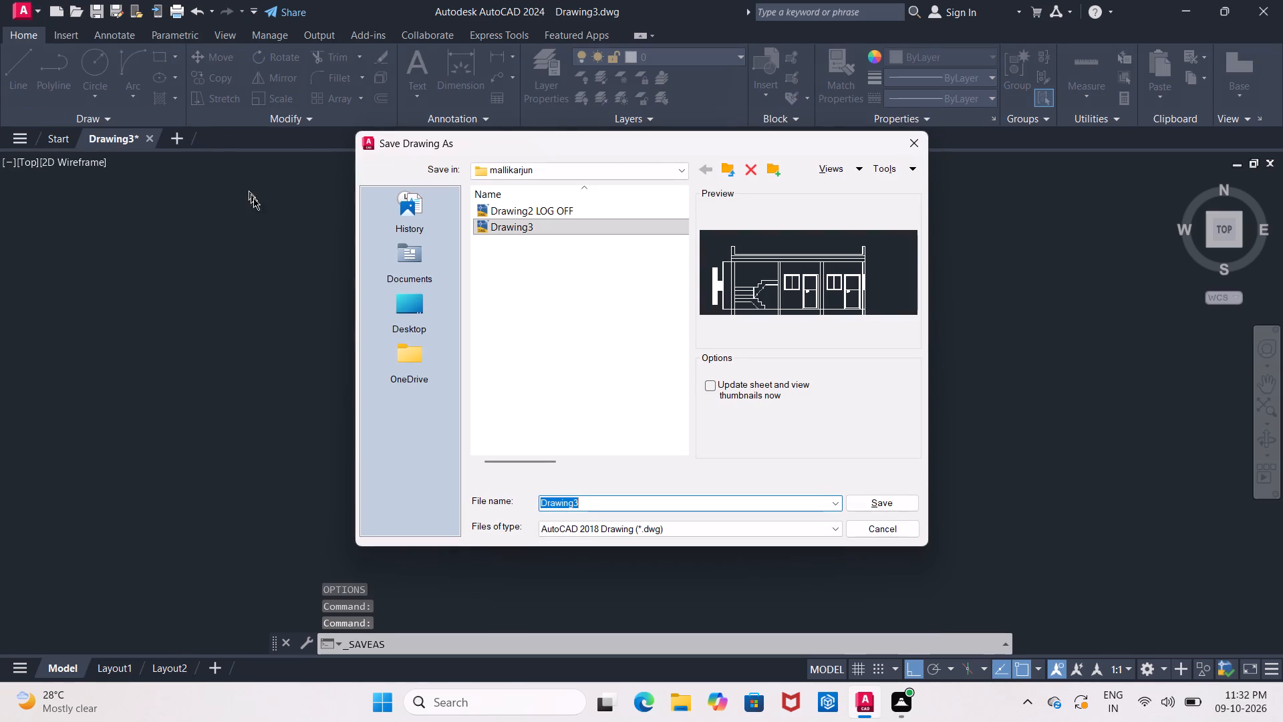
click(599, 501)
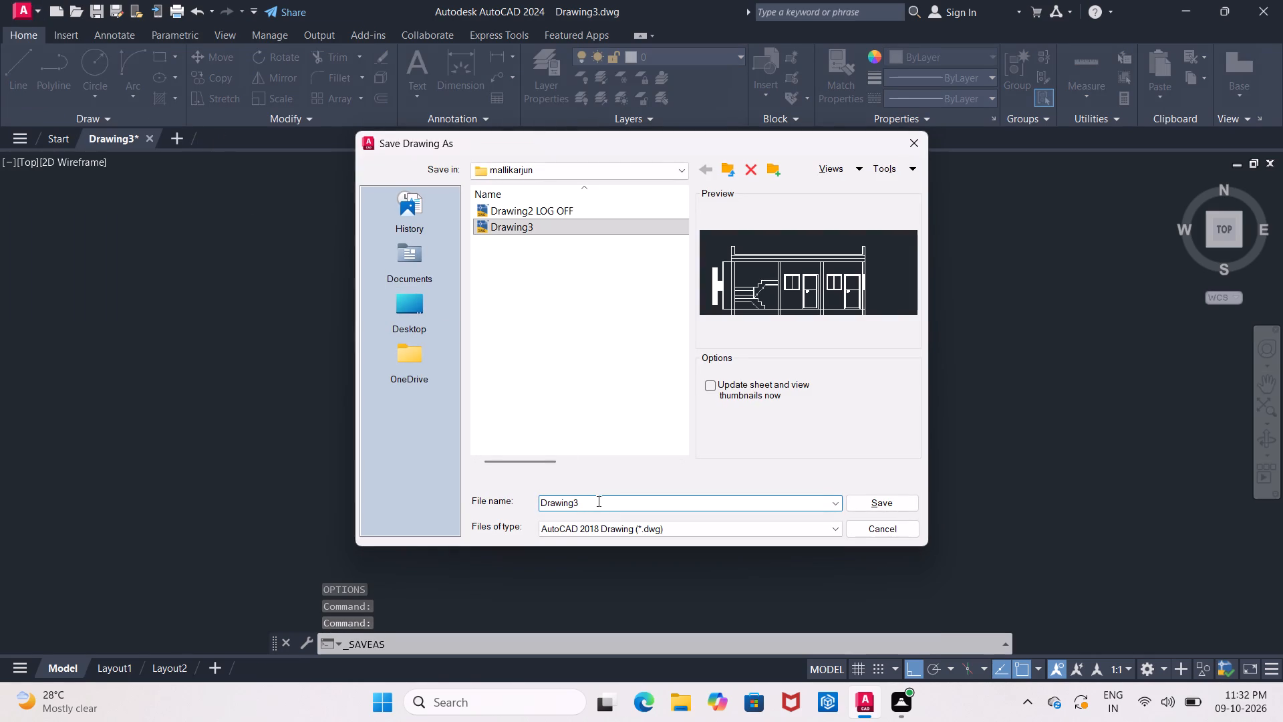
key(space)
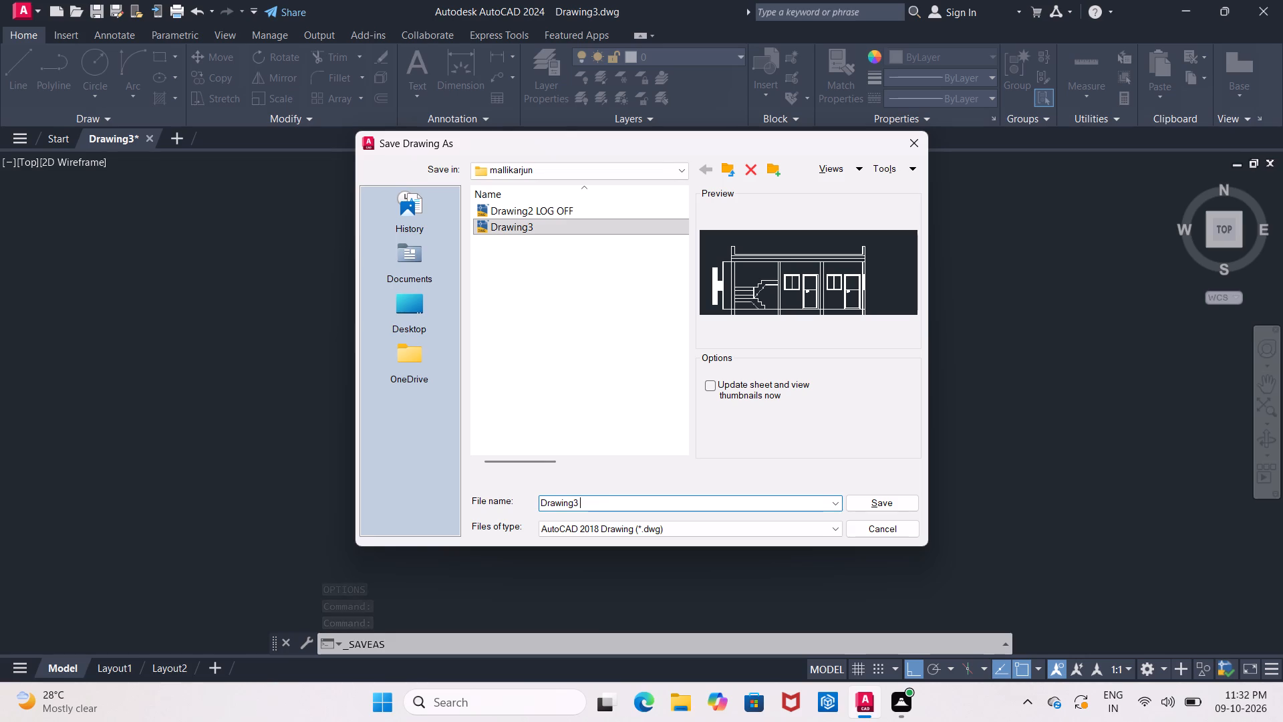
text(LOG ON)
key(space)
text(FILE)
click(404, 312)
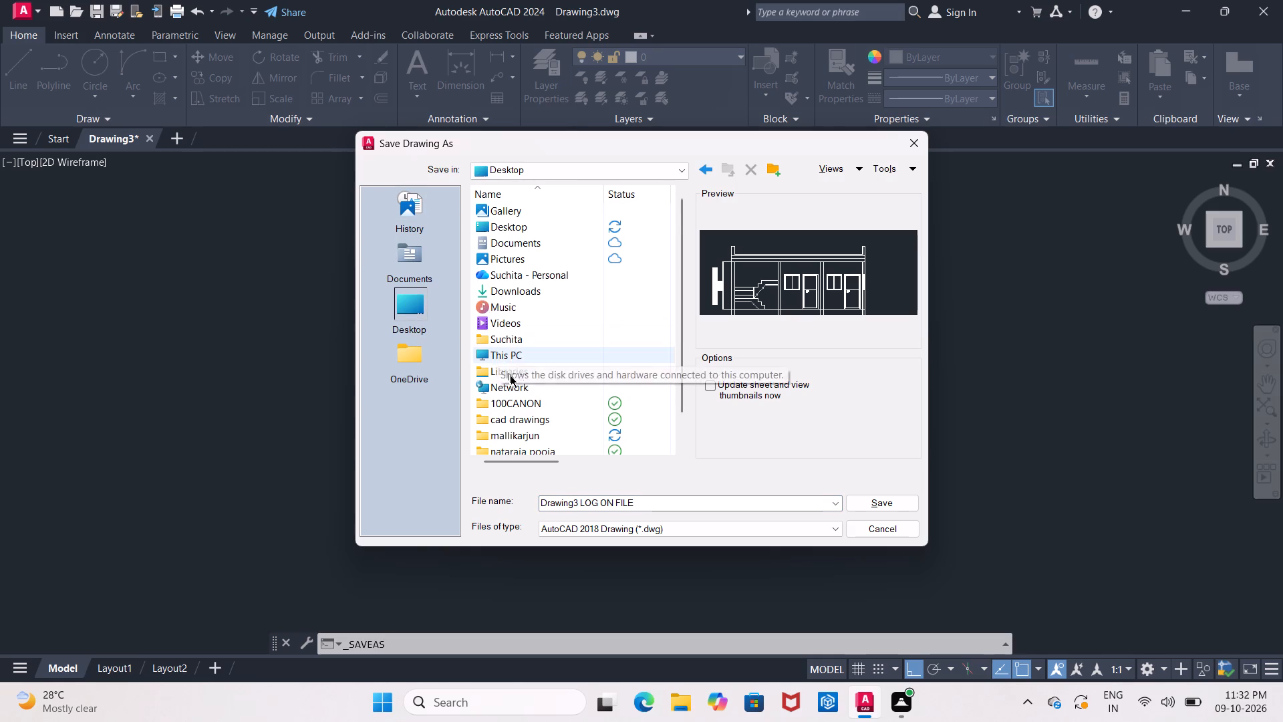
scroll(512, 378, down, 1)
double_click(522, 401)
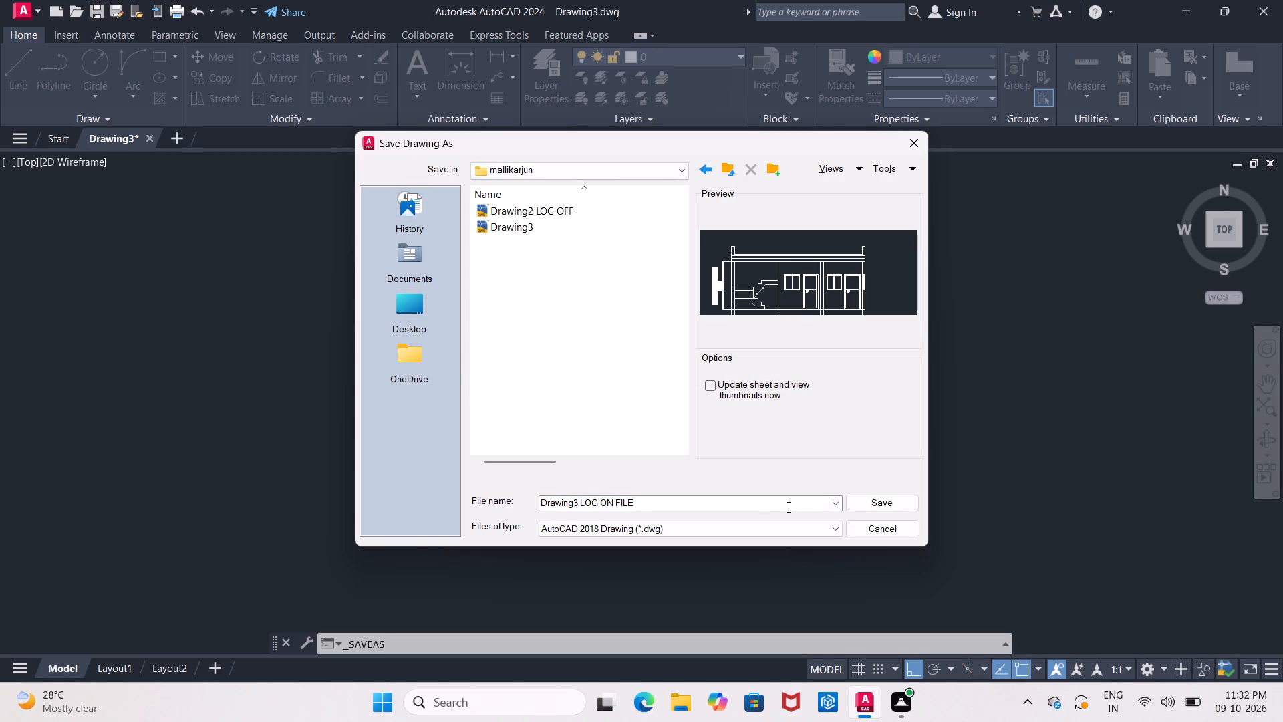
click(905, 503)
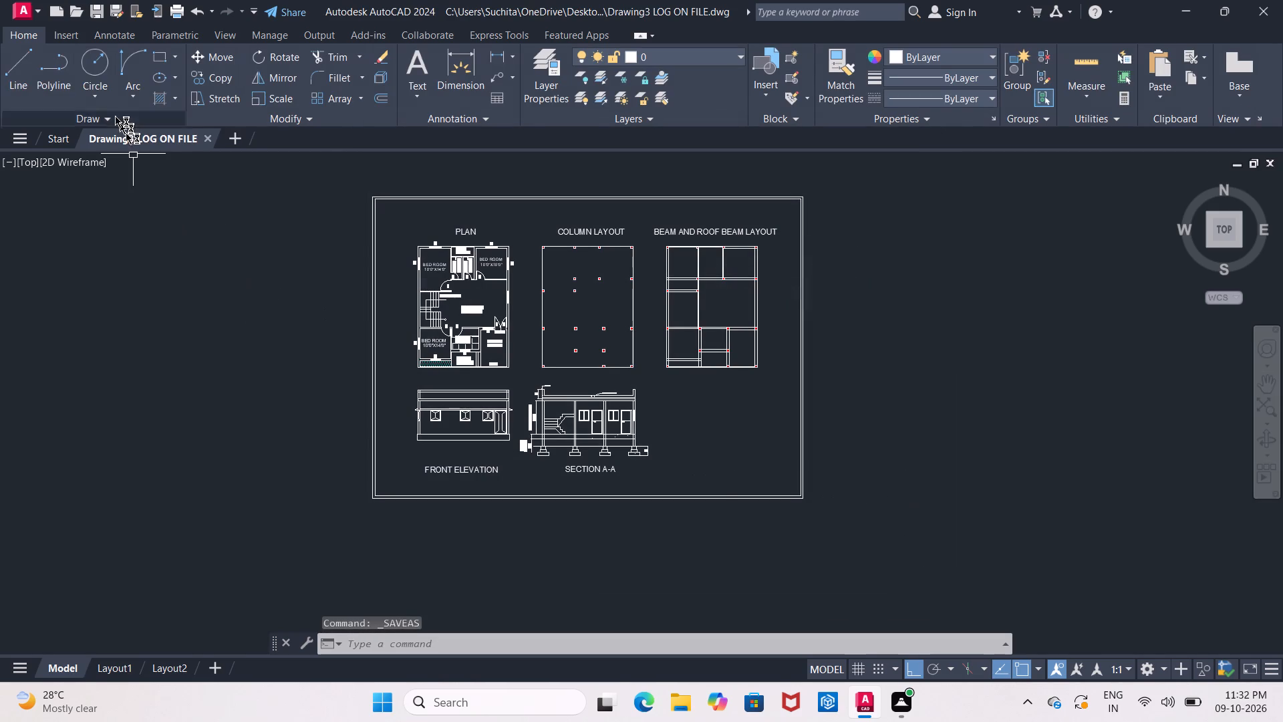
Turn off log file recording with the LOGFILEOFF command.
key(l)
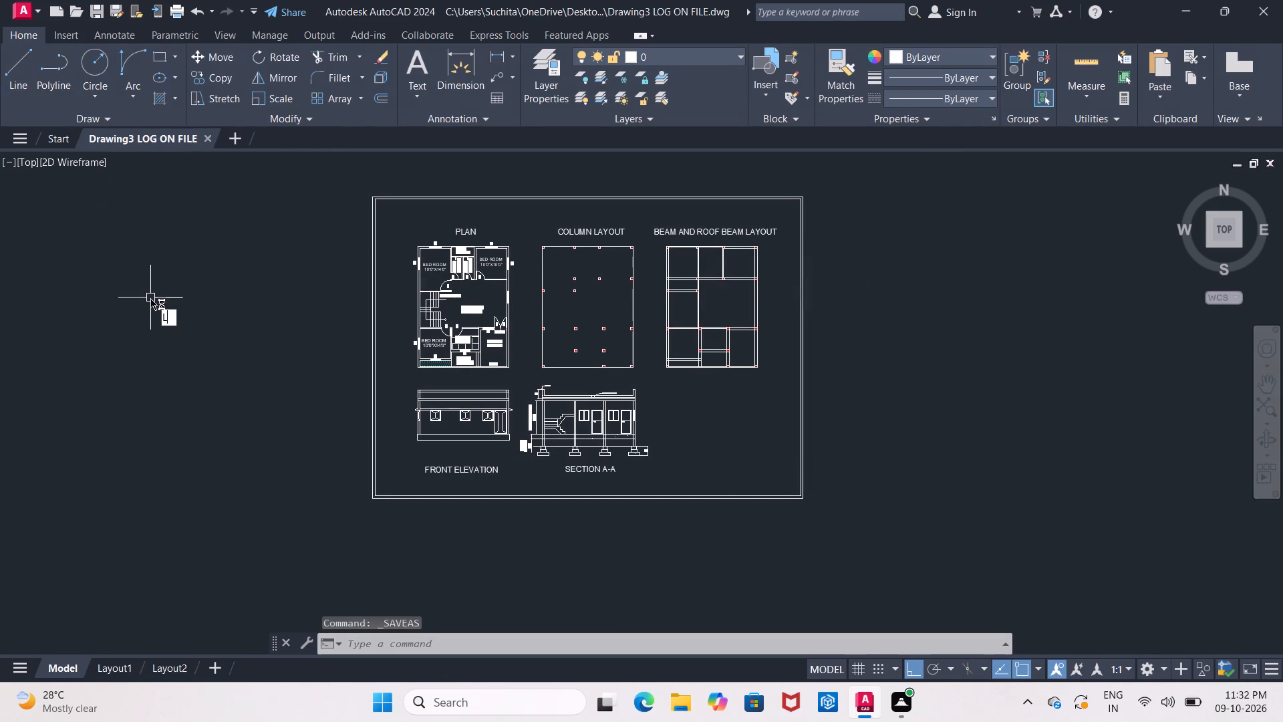
text(OG)
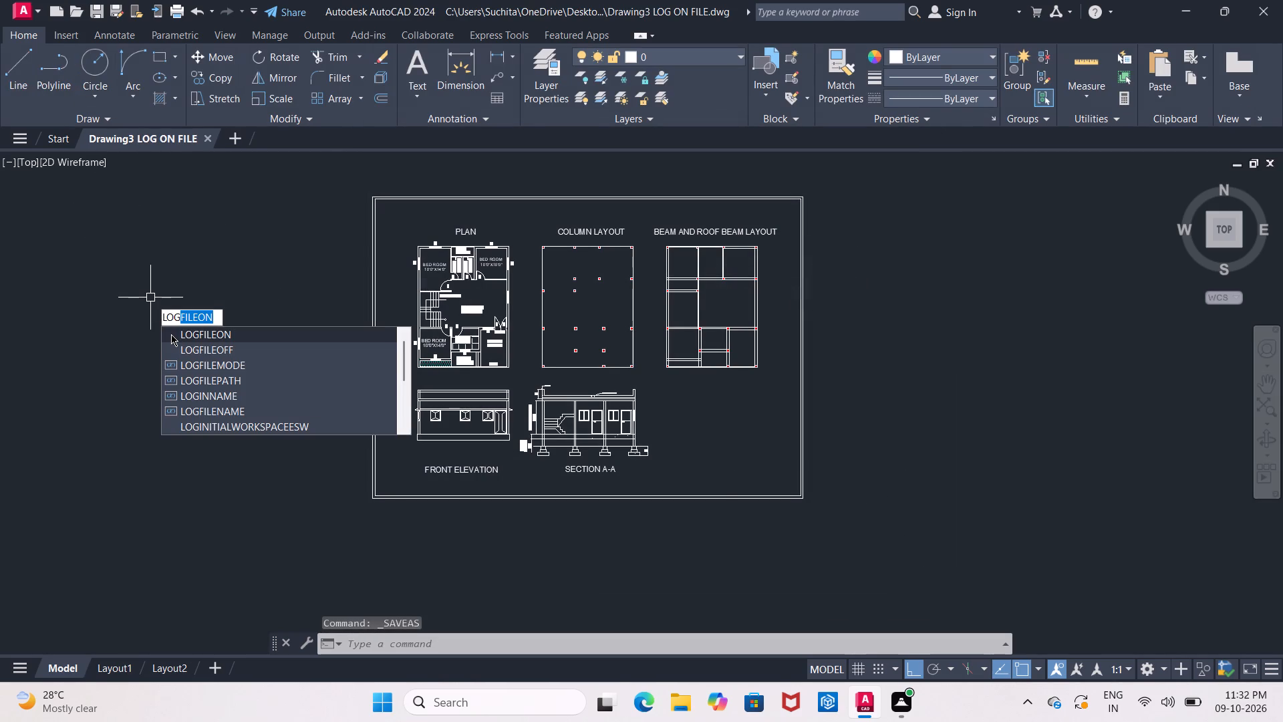
click(194, 346)
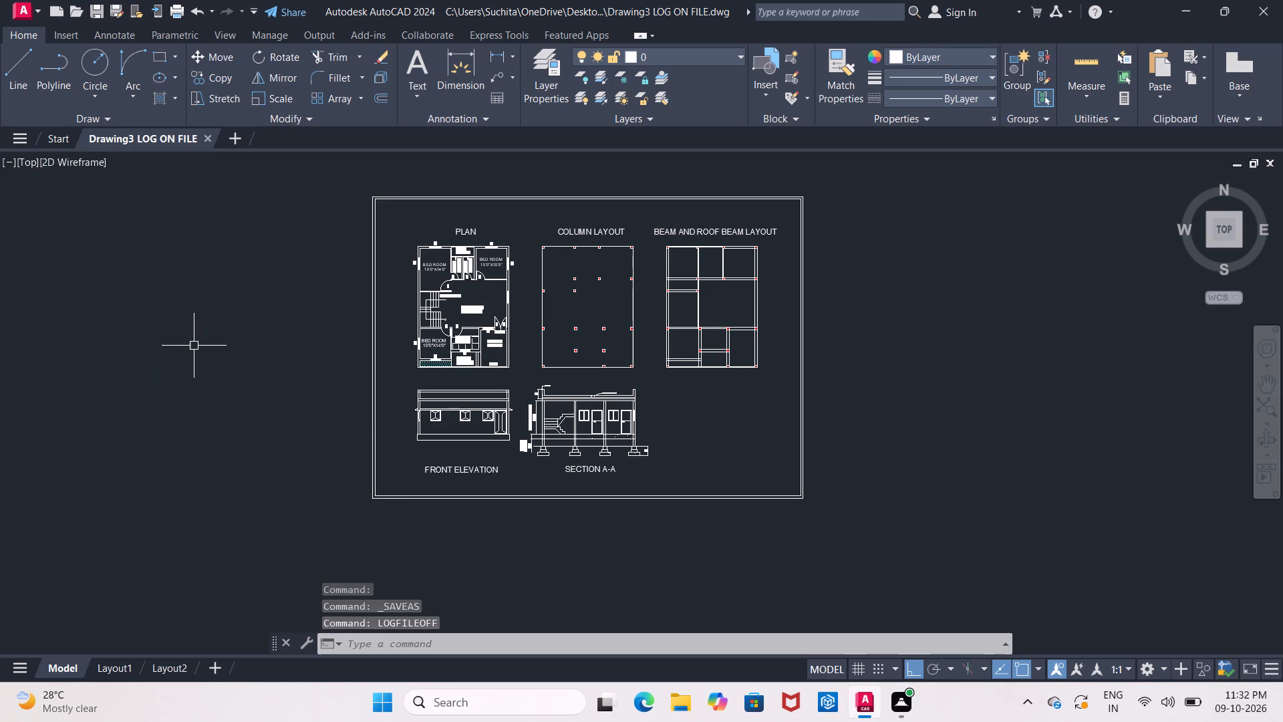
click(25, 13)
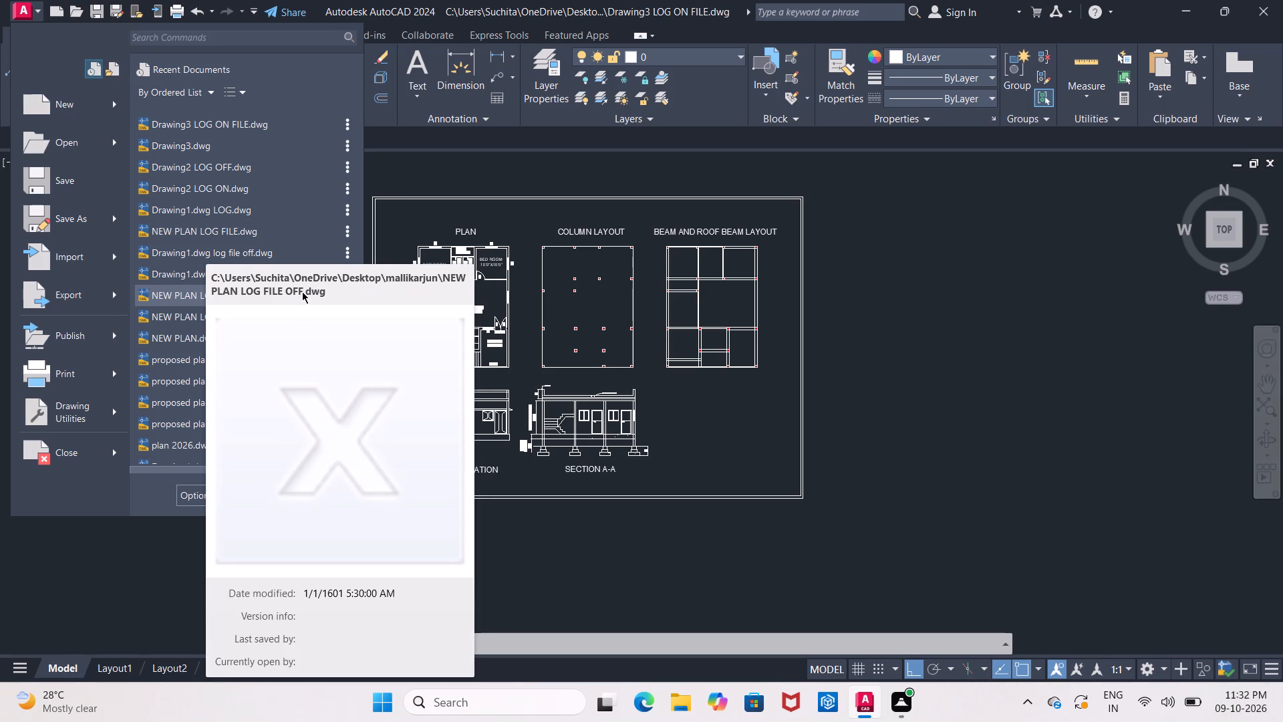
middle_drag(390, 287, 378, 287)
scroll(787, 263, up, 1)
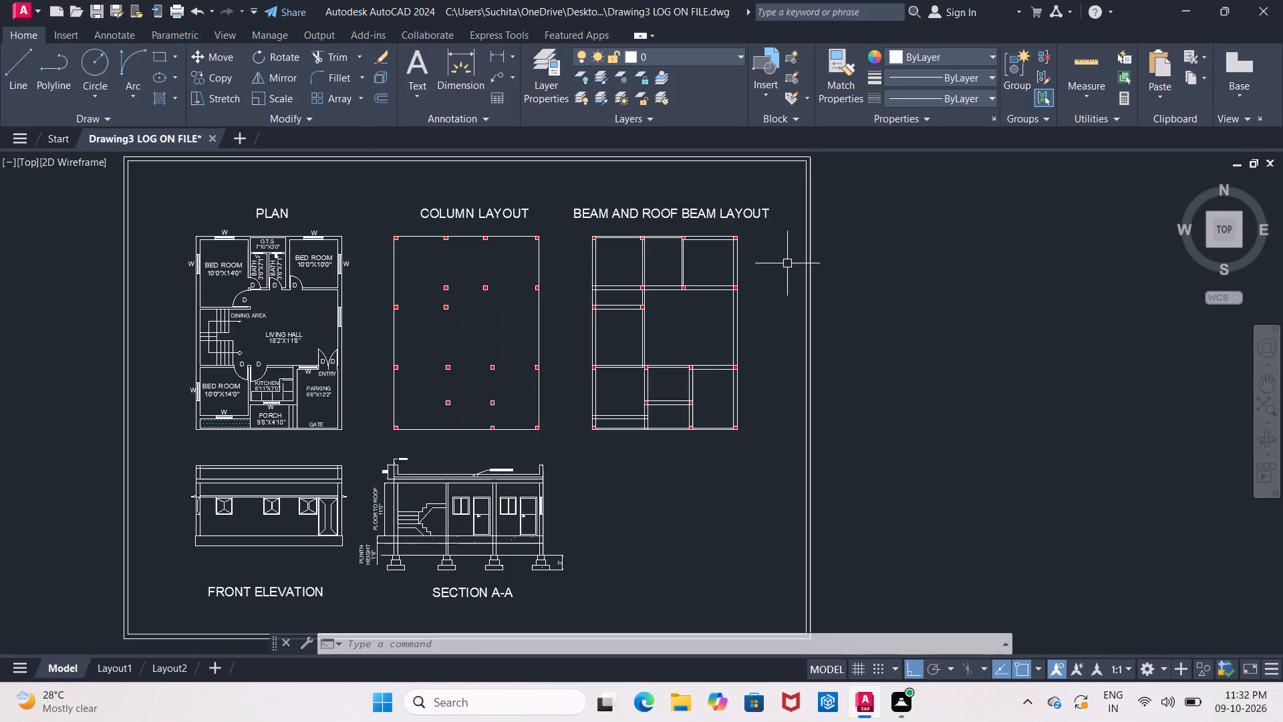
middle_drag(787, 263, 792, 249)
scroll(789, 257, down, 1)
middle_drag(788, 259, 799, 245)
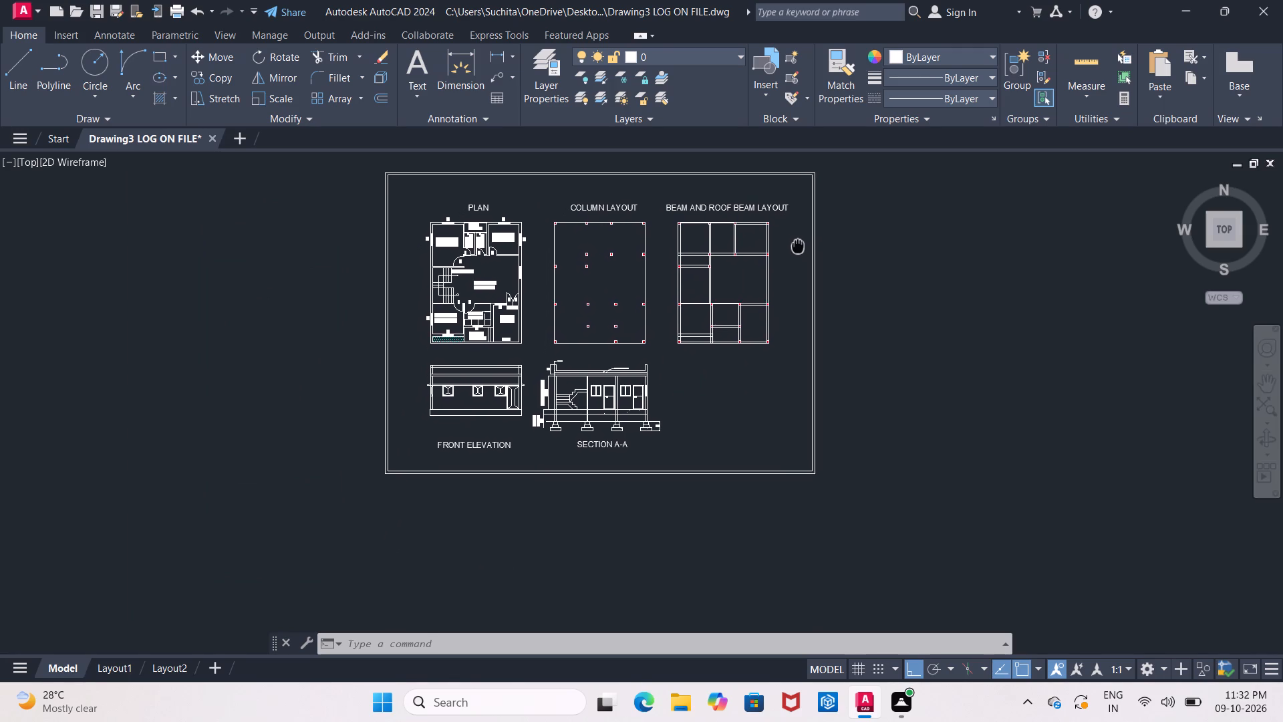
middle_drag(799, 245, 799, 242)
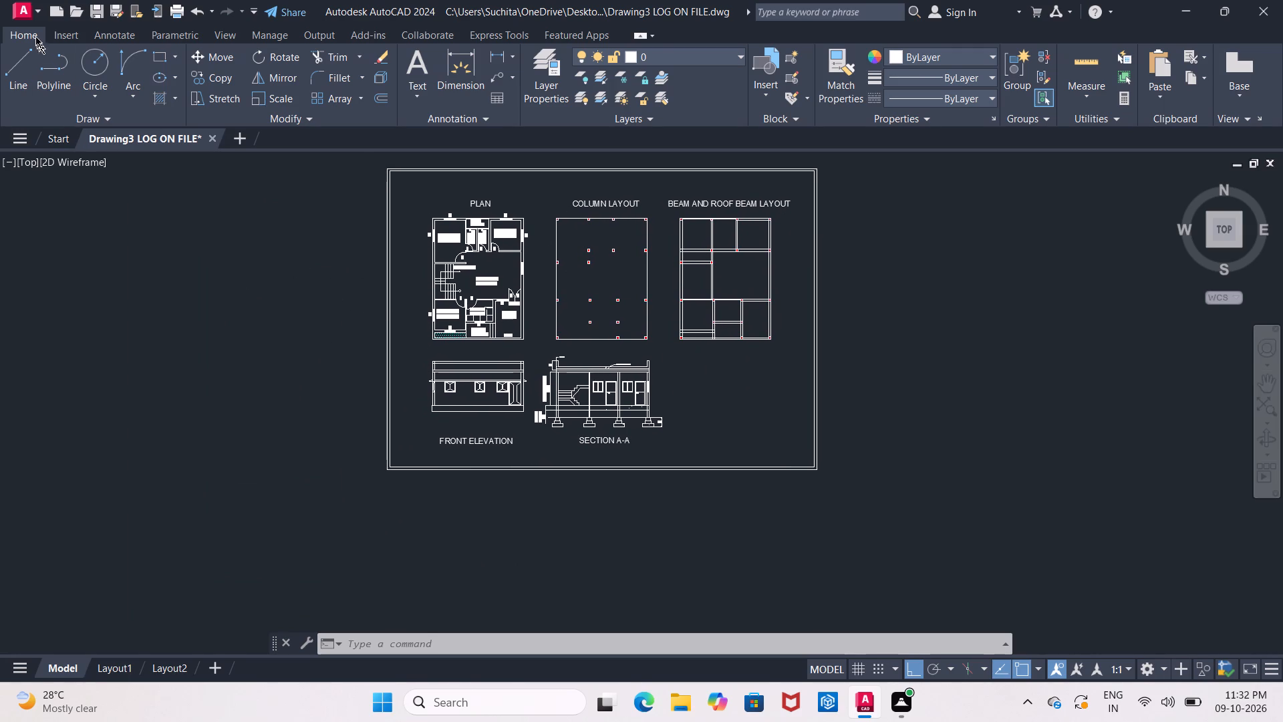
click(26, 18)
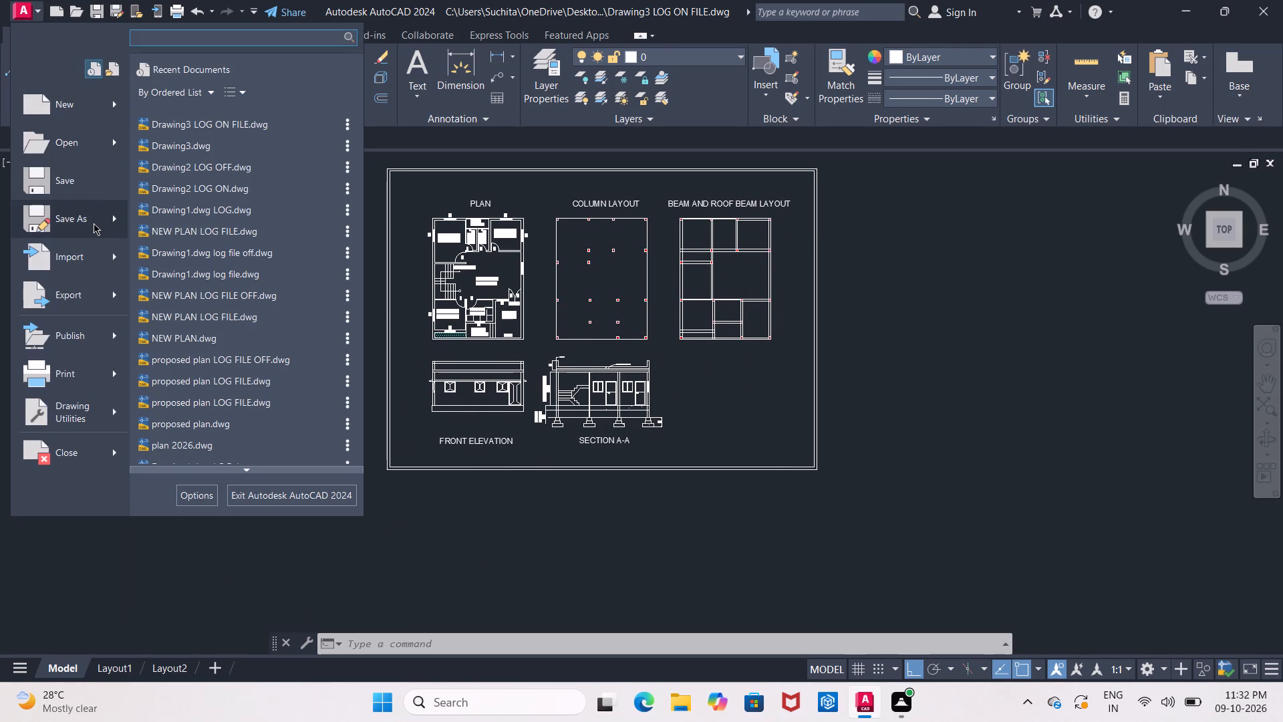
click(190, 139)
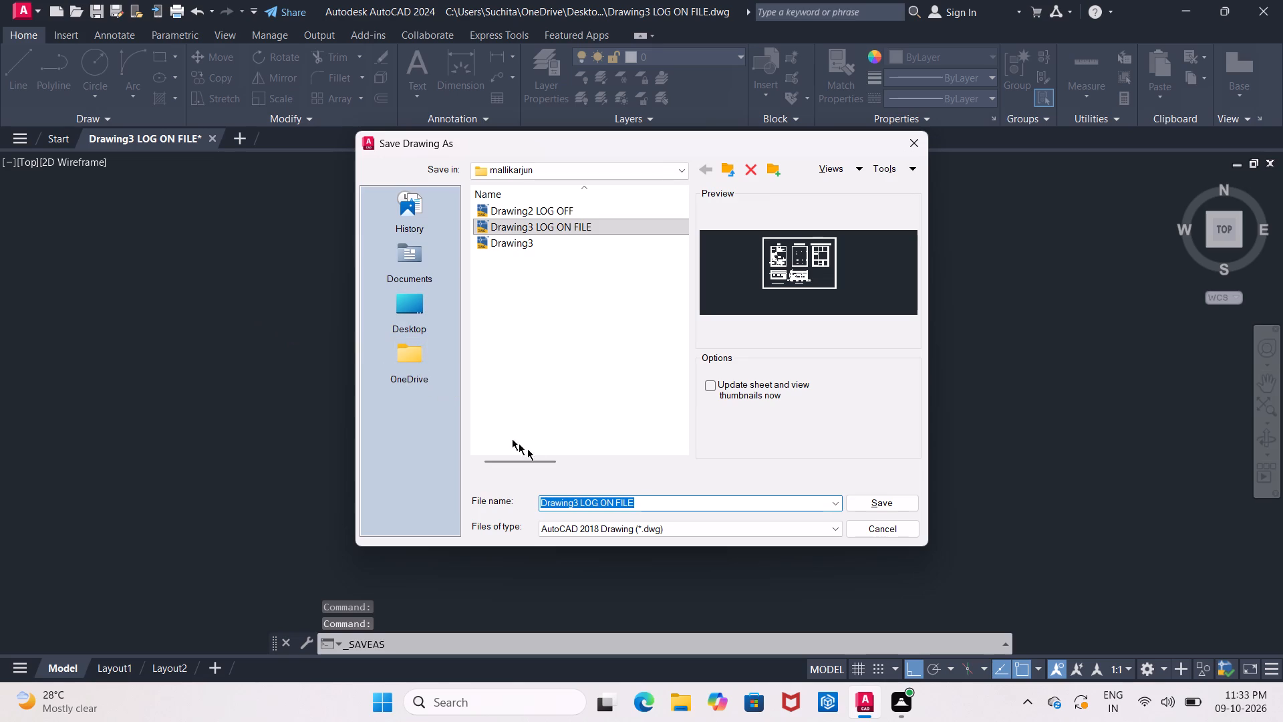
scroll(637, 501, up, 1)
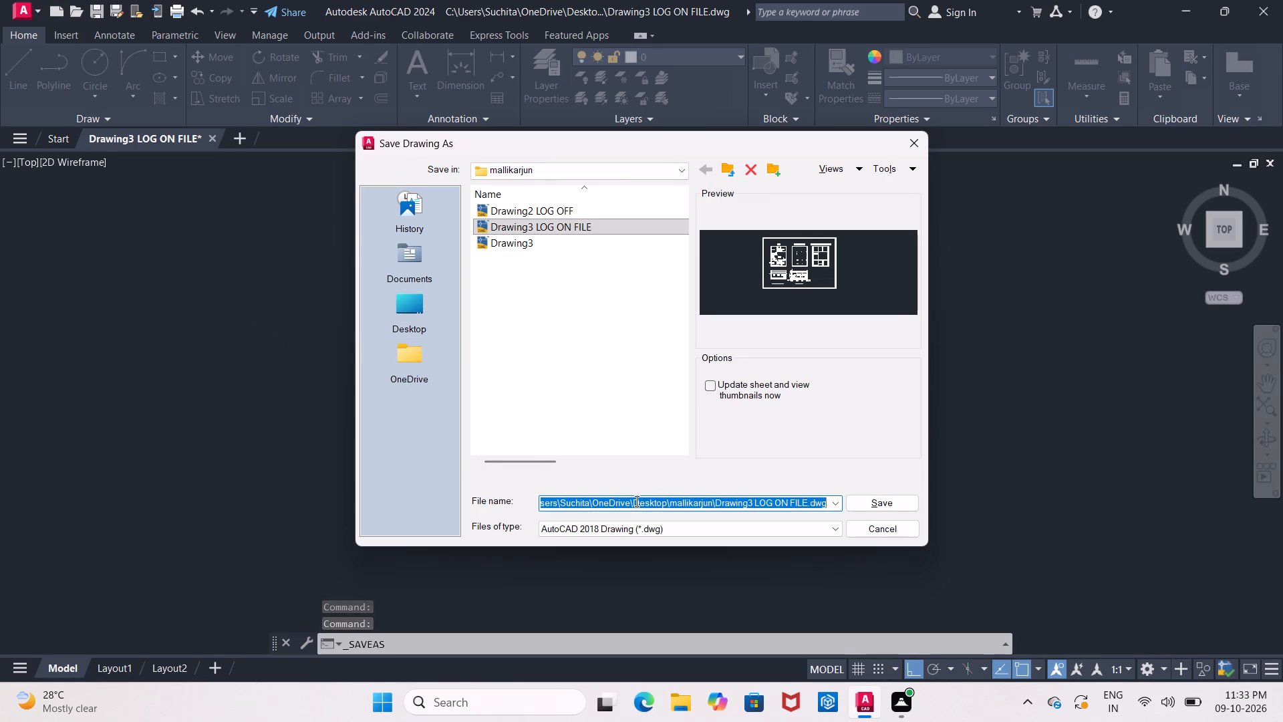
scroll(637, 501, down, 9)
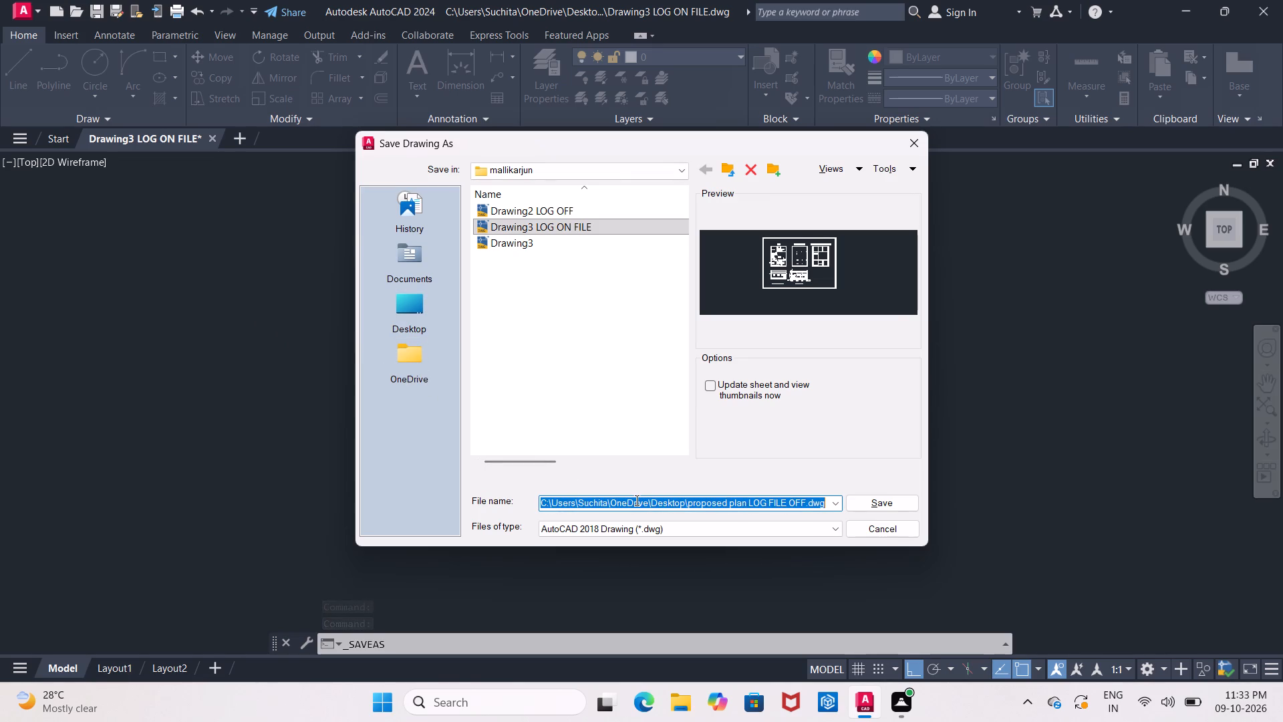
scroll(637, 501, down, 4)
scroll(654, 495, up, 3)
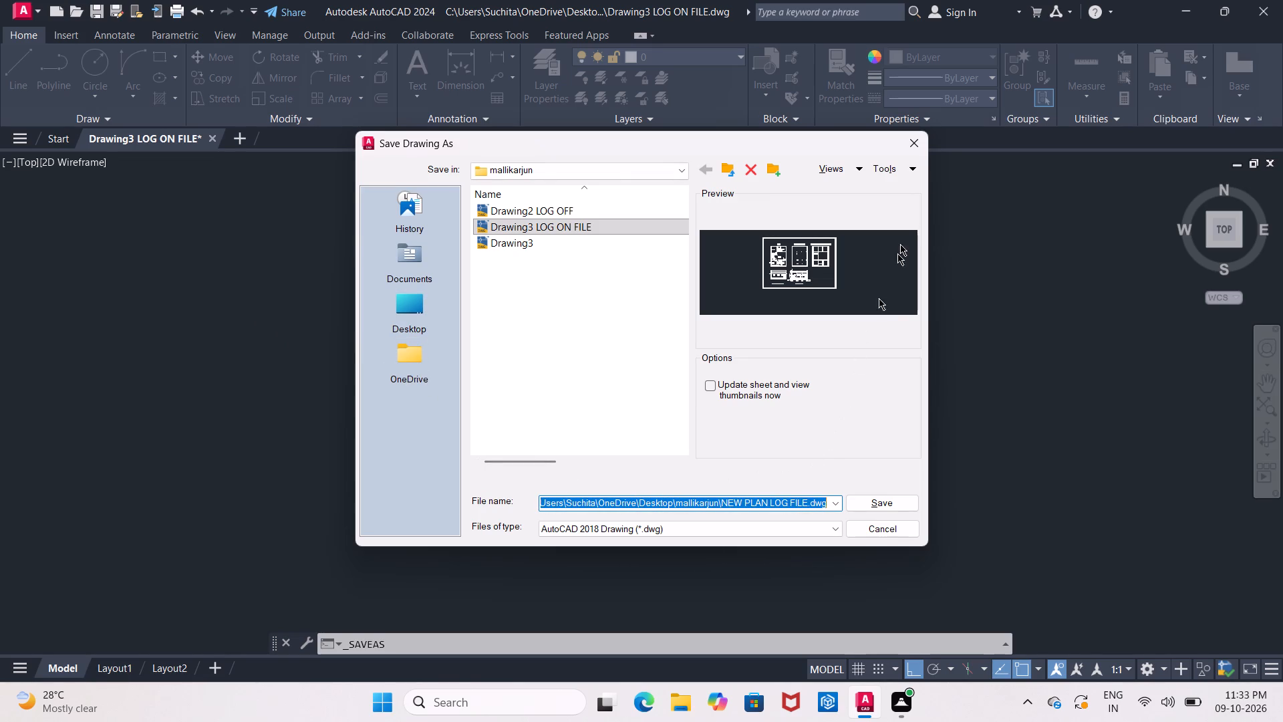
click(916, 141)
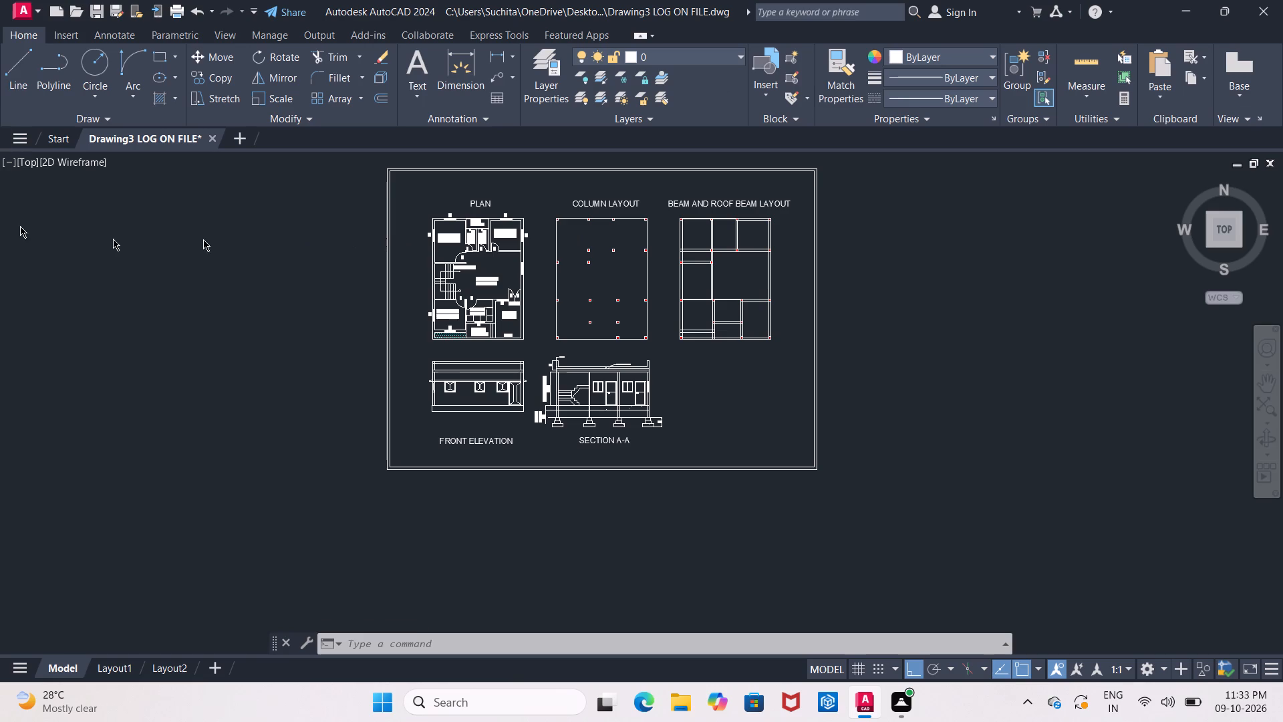
Save the drawing as a copy named "Drawing3 LOG OF FILE" in the mallikarjun folder.
click(27, 13)
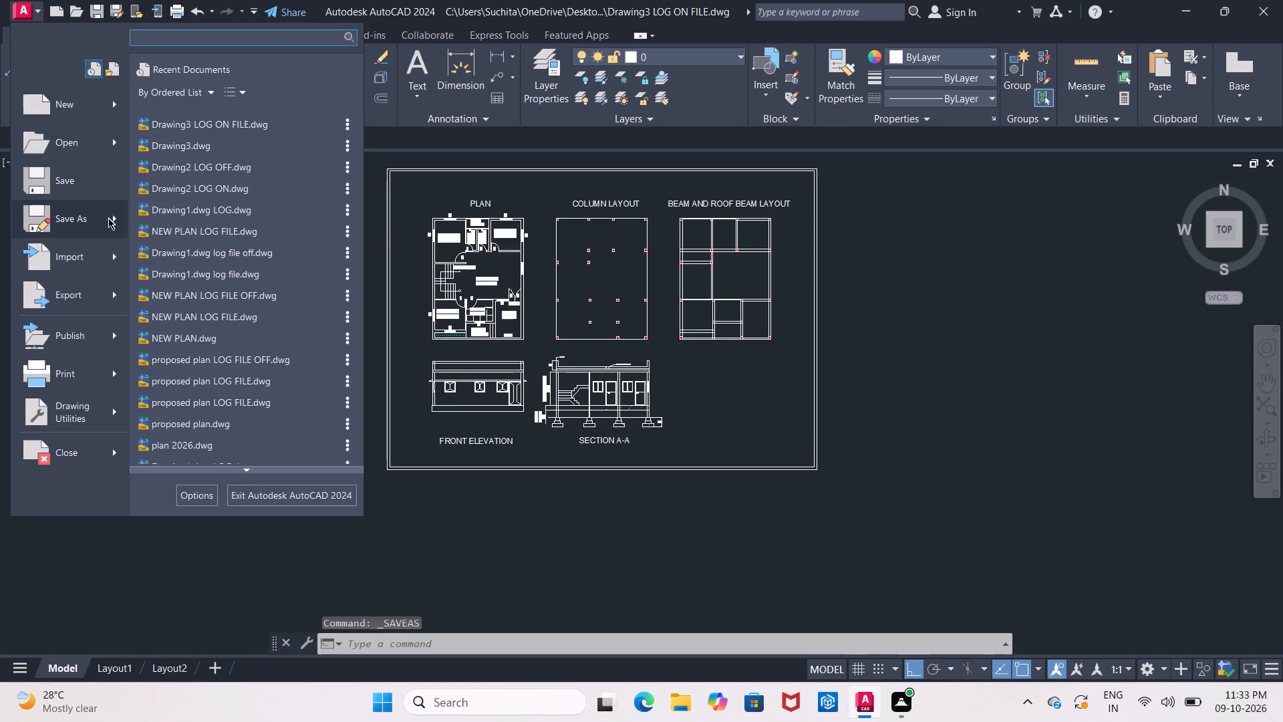
click(215, 115)
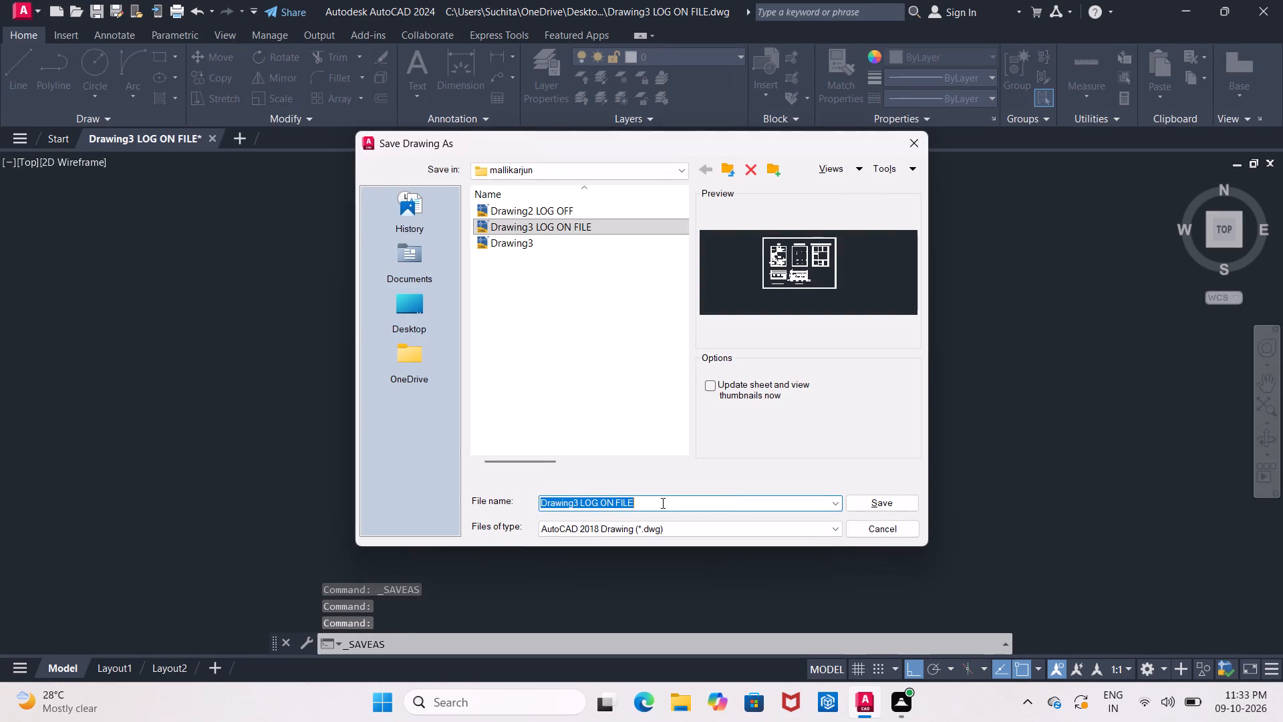
click(663, 503)
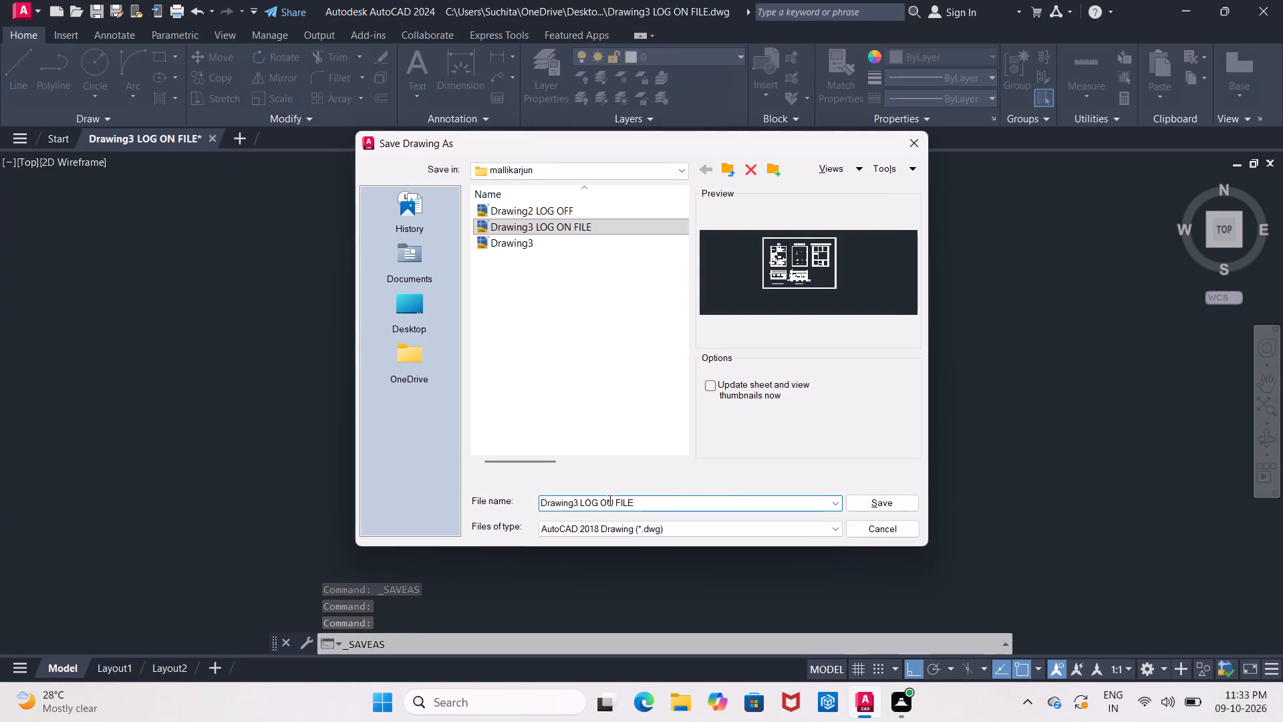
click(615, 501)
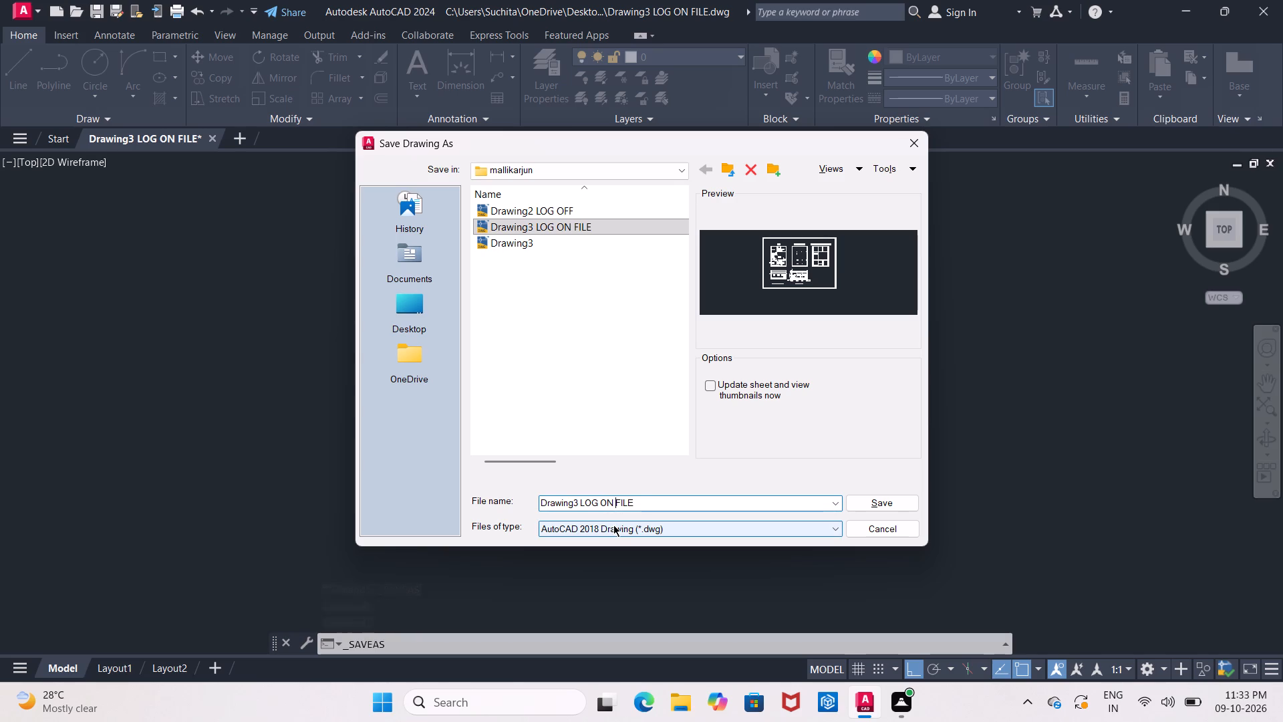
key(BackSpace)
key(BackSpace)
key(BackSpace)
text(OF)
key(space)
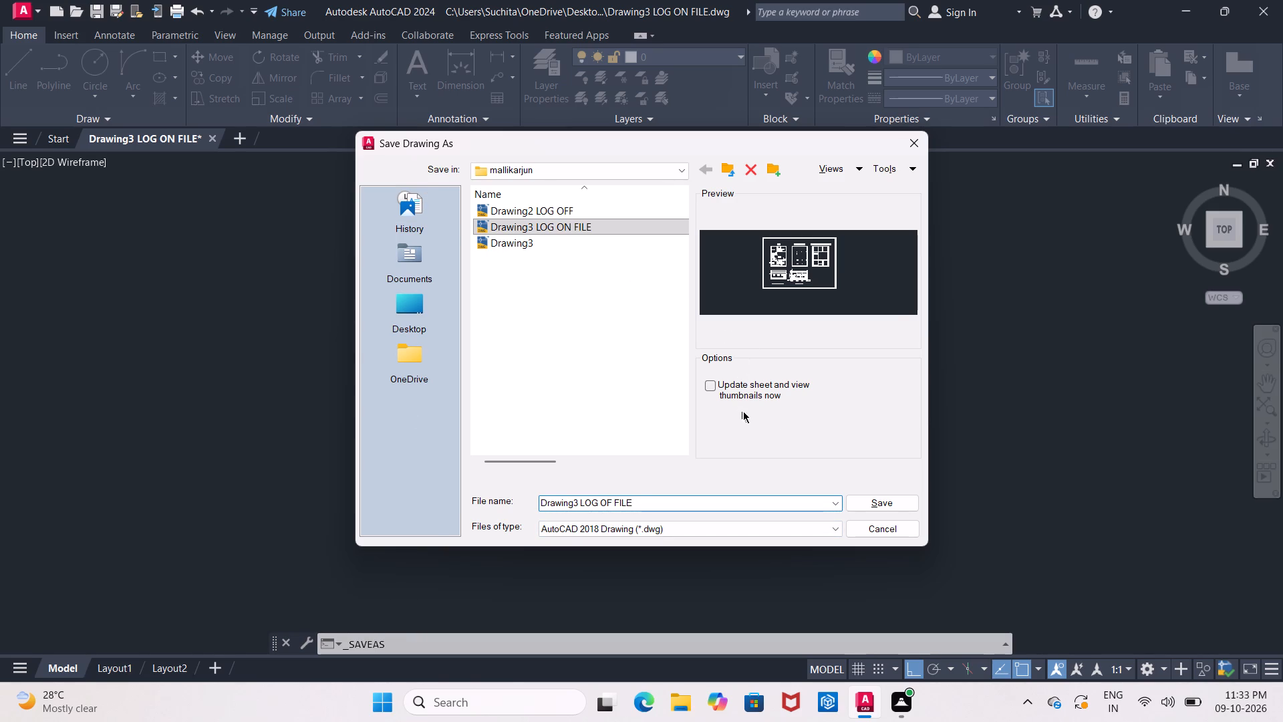
click(877, 500)
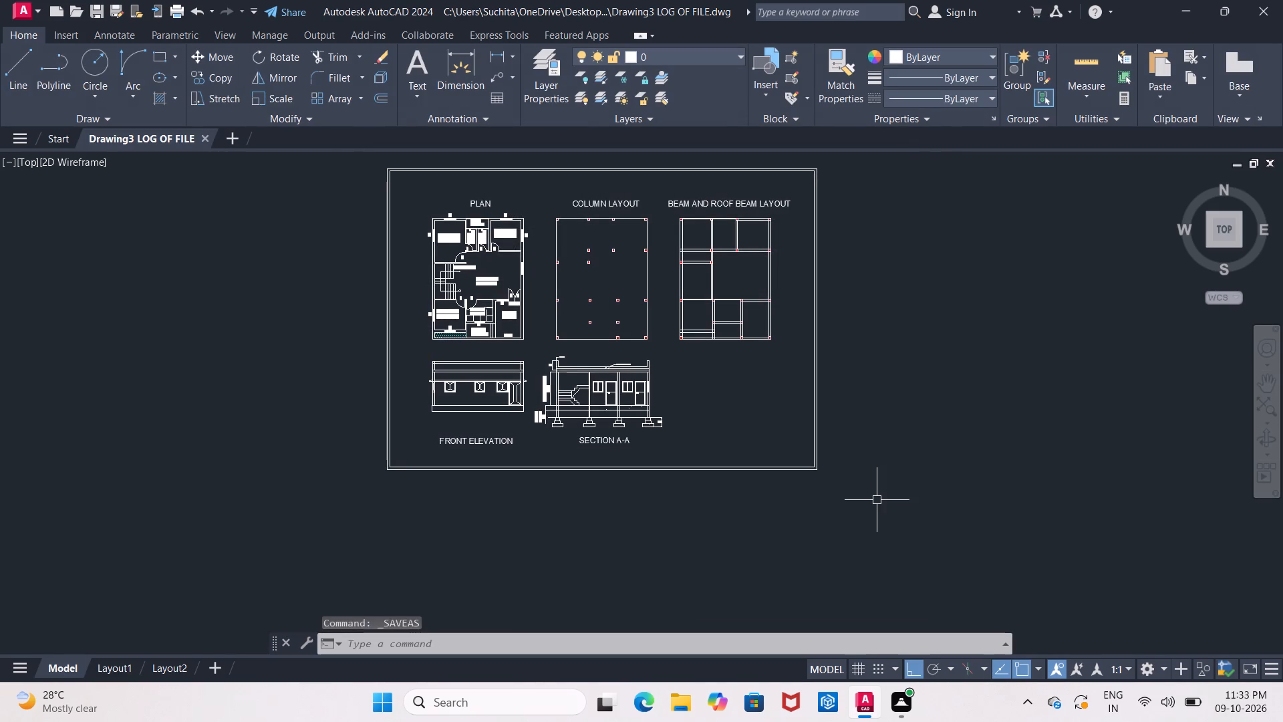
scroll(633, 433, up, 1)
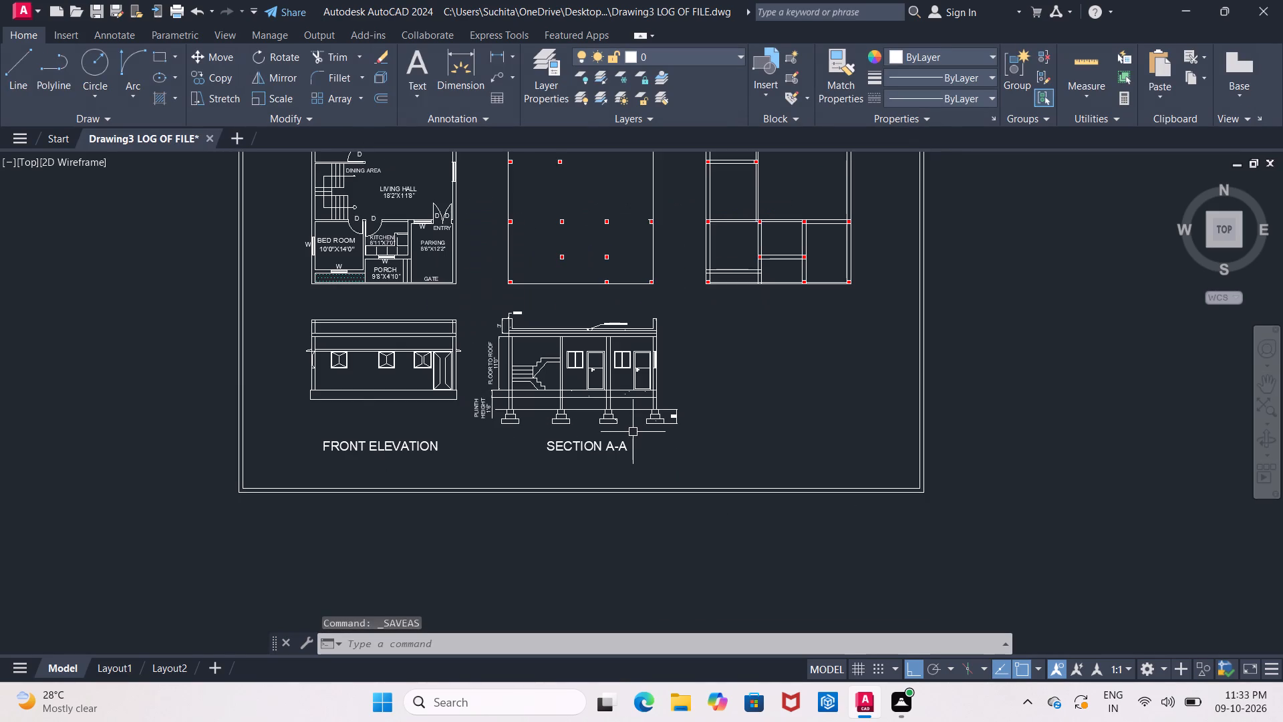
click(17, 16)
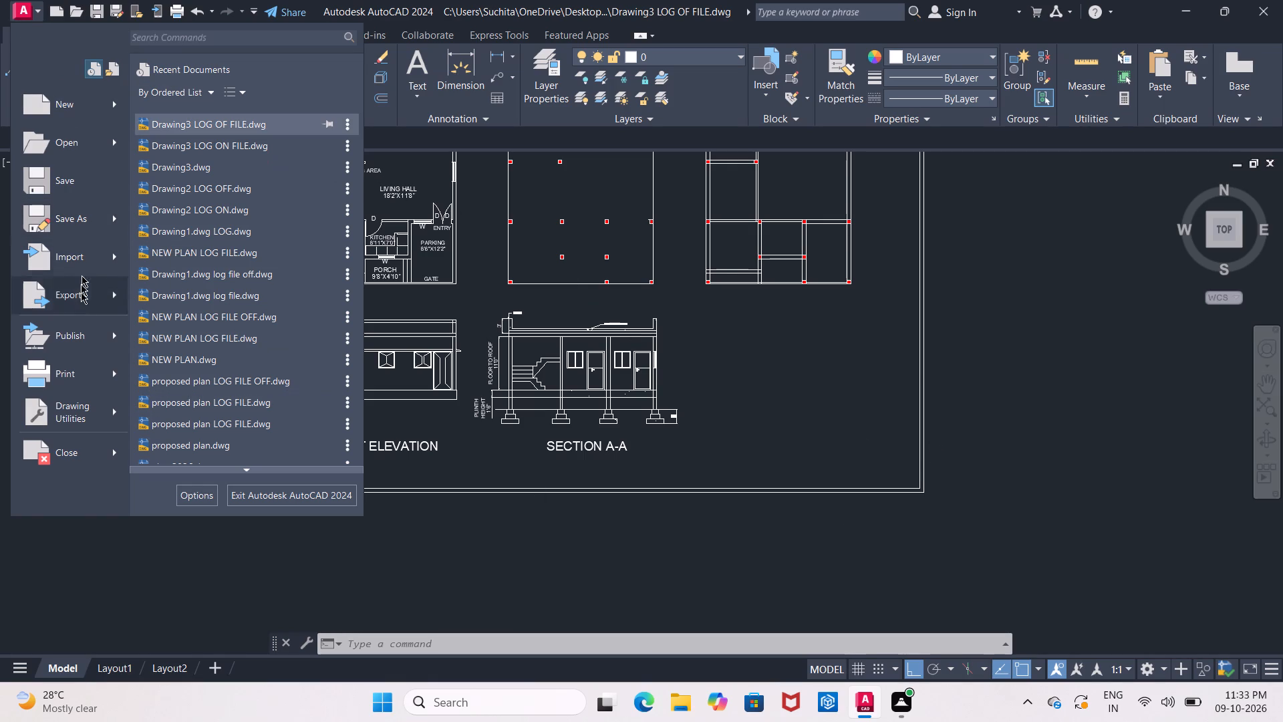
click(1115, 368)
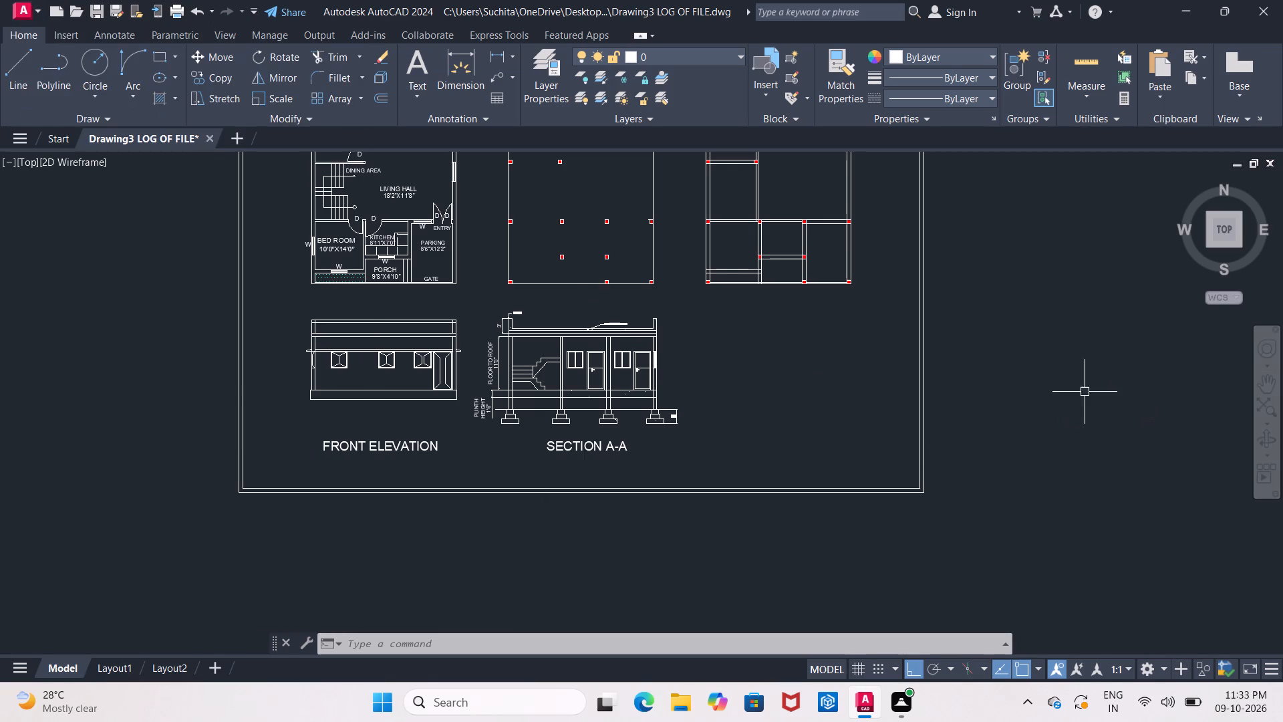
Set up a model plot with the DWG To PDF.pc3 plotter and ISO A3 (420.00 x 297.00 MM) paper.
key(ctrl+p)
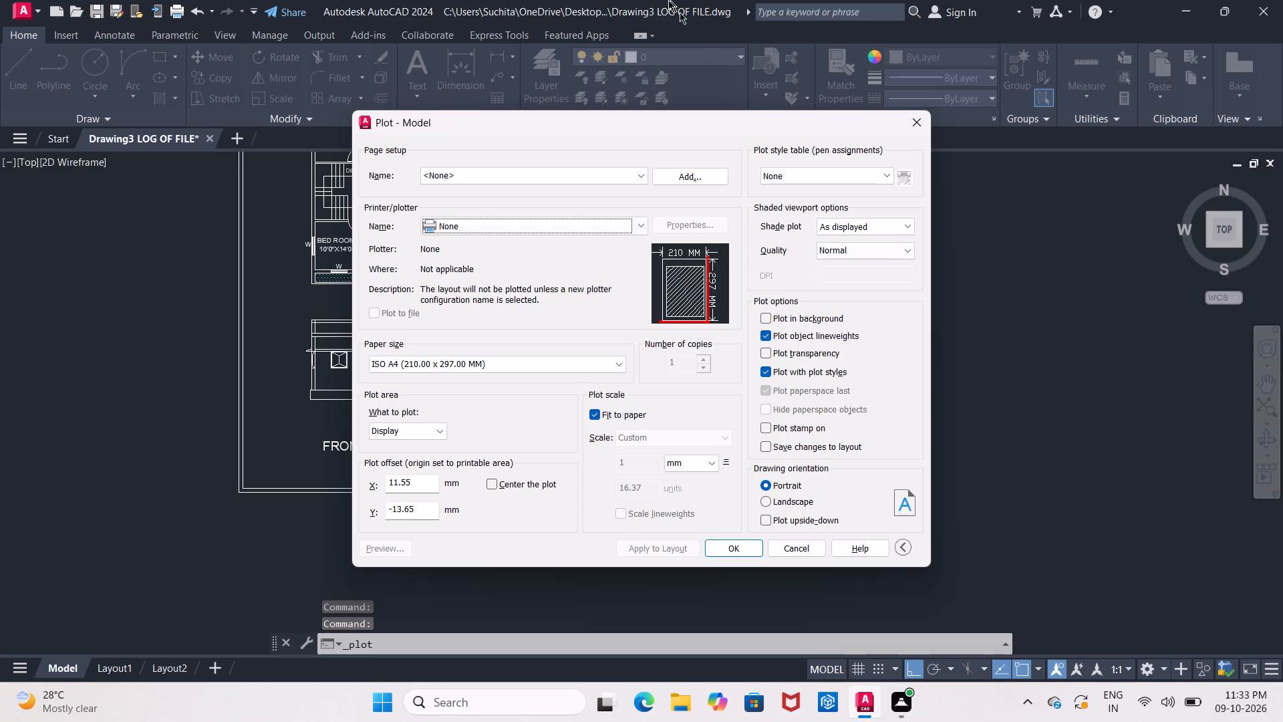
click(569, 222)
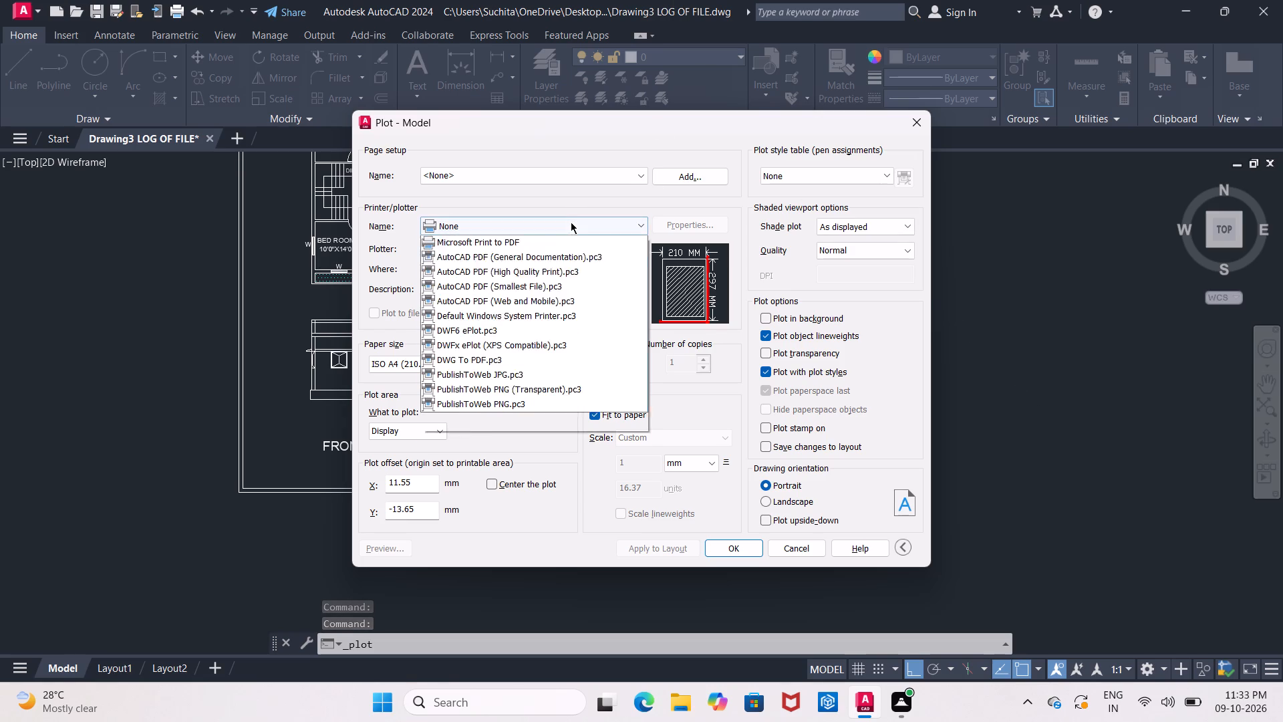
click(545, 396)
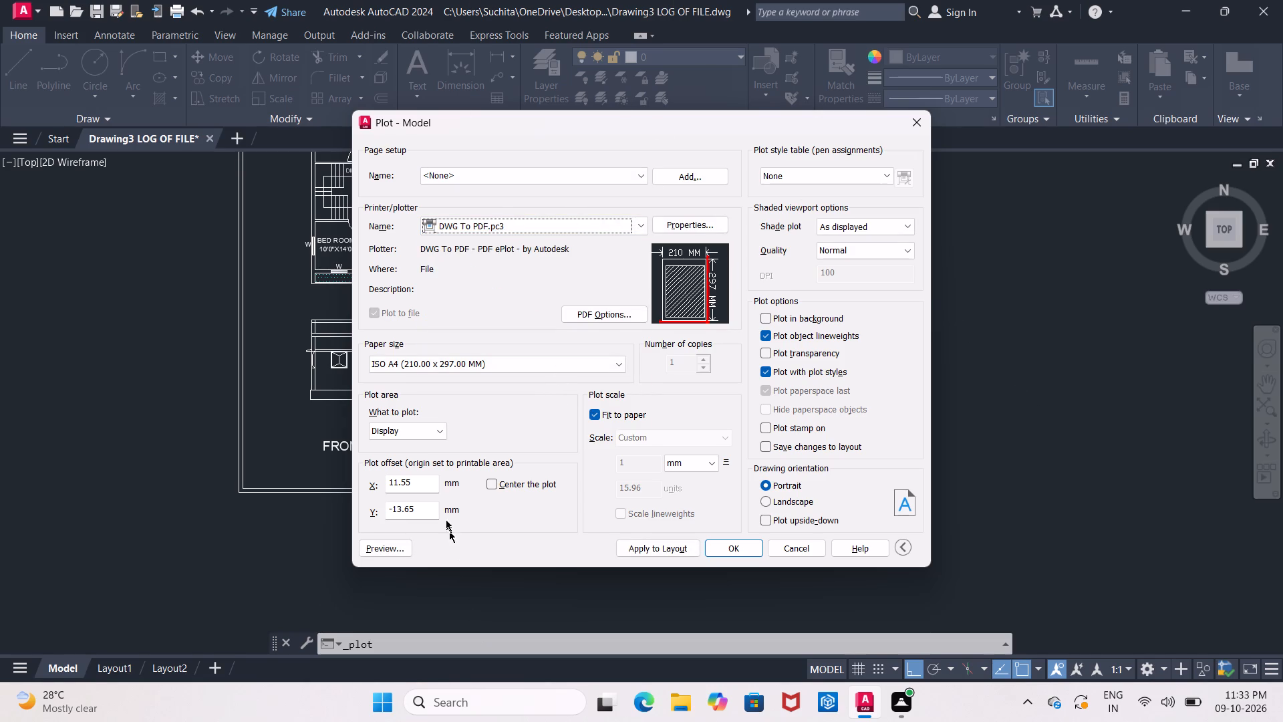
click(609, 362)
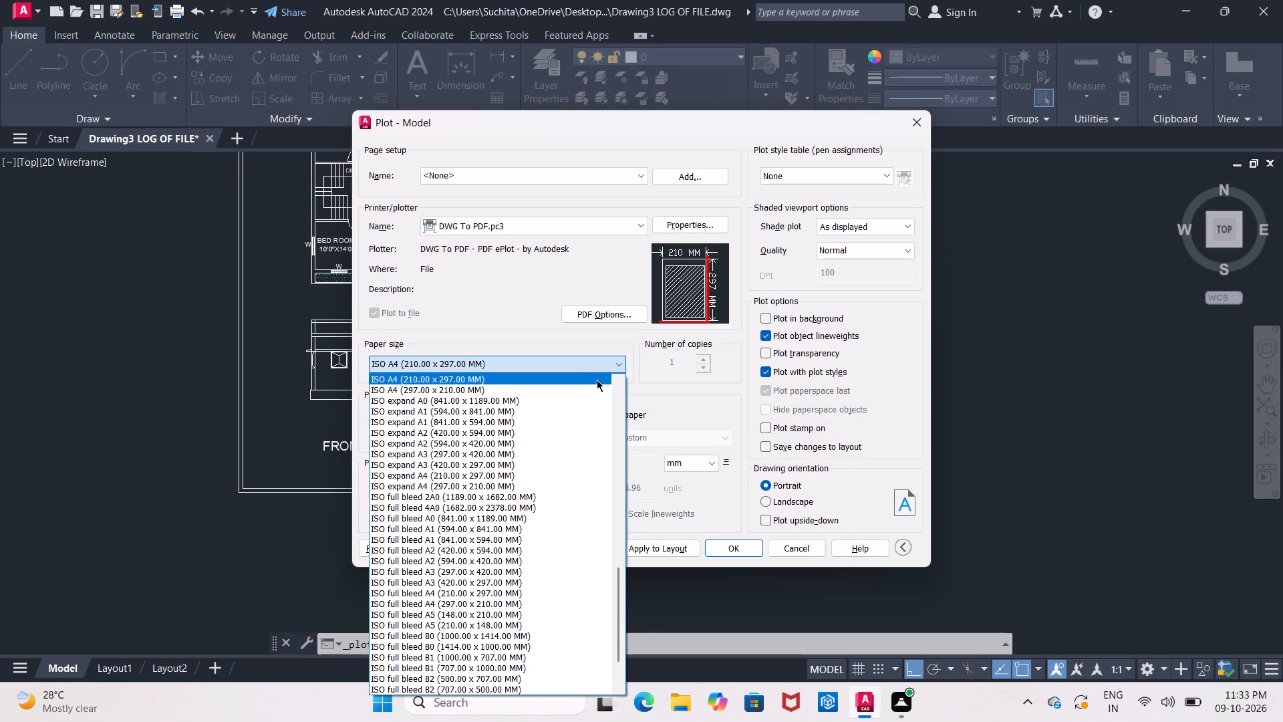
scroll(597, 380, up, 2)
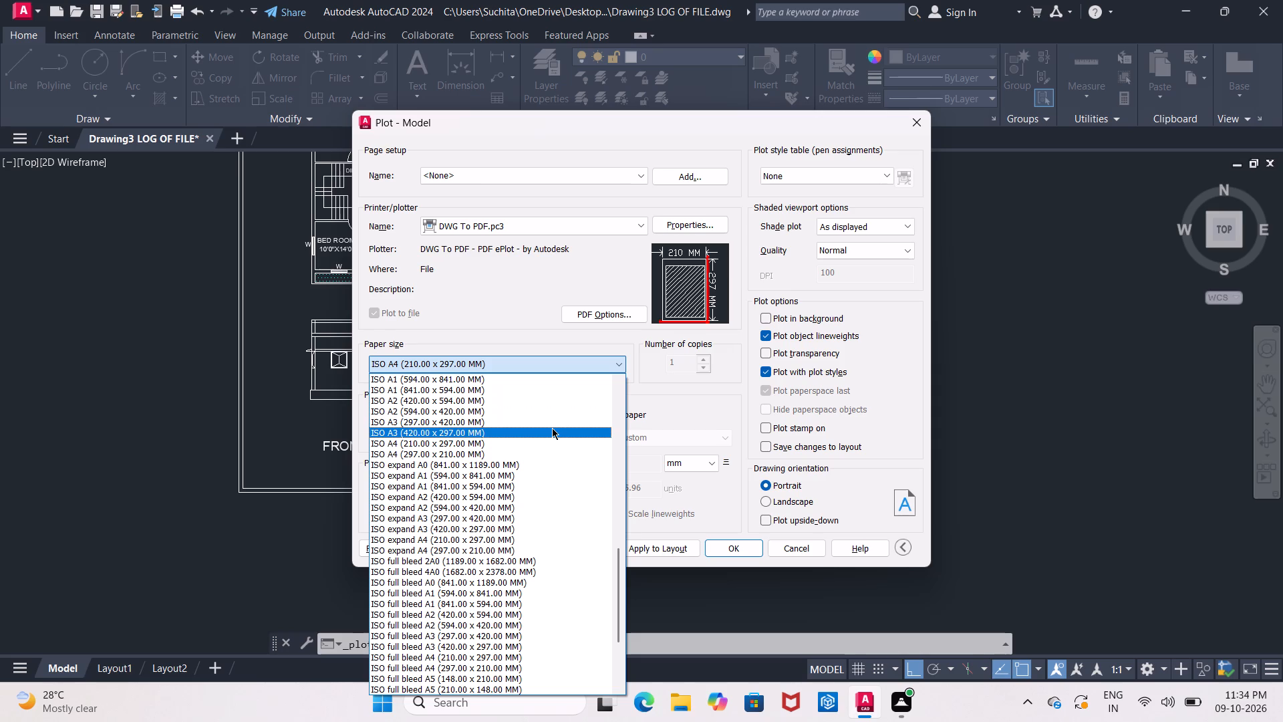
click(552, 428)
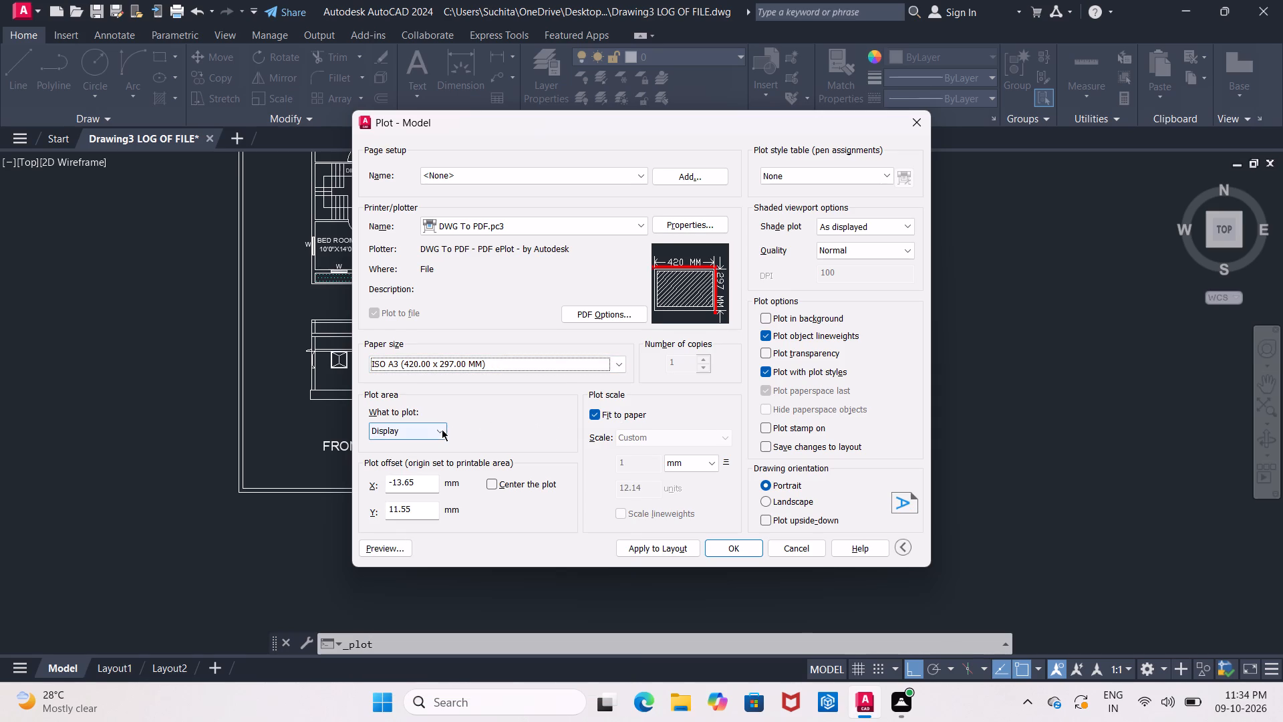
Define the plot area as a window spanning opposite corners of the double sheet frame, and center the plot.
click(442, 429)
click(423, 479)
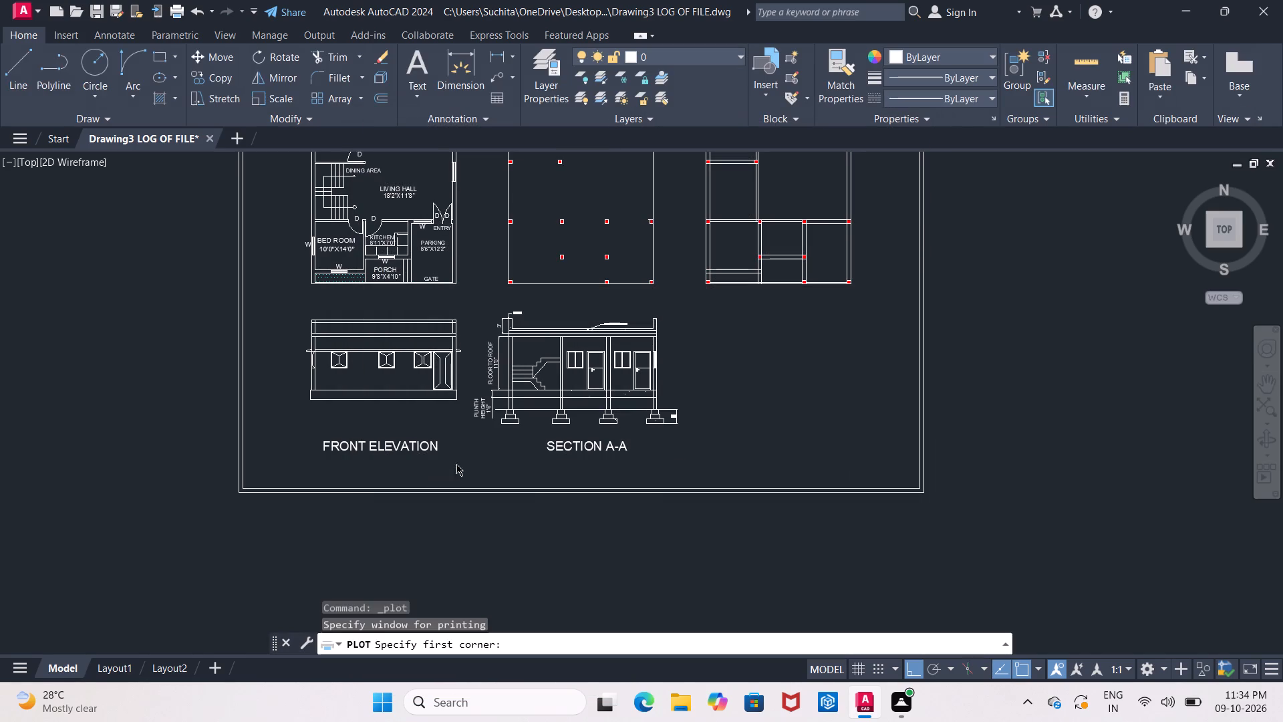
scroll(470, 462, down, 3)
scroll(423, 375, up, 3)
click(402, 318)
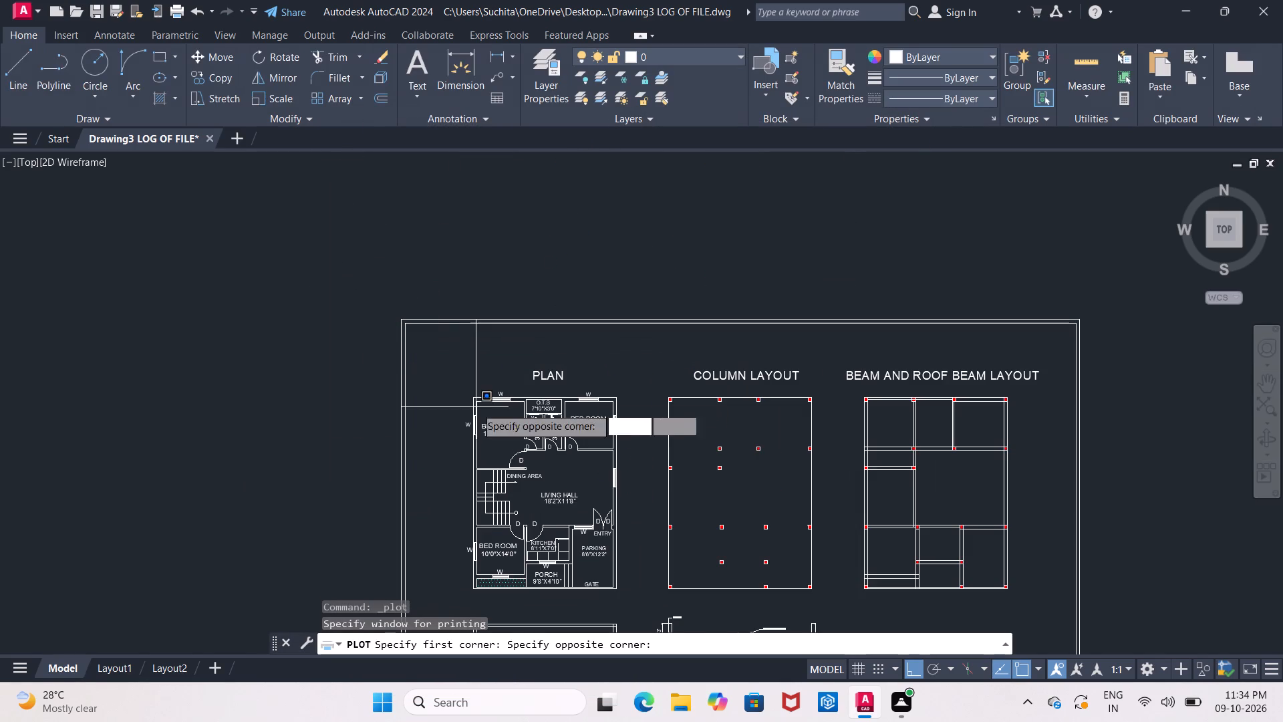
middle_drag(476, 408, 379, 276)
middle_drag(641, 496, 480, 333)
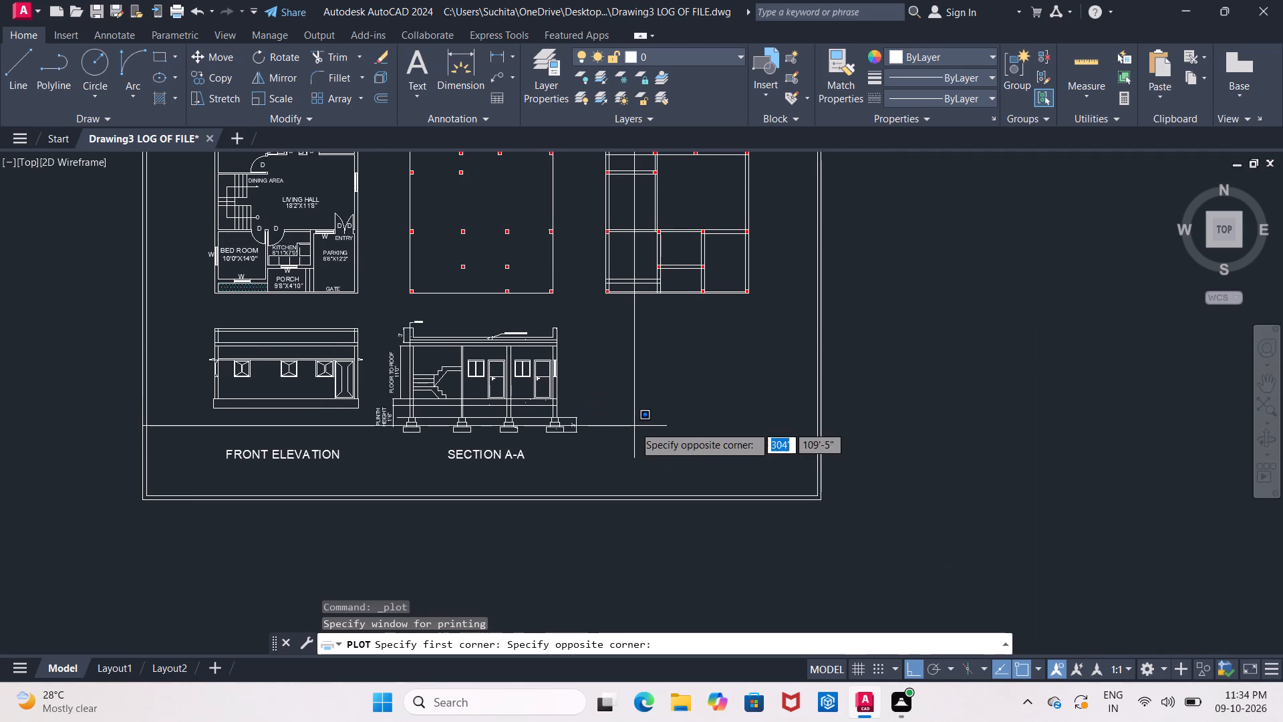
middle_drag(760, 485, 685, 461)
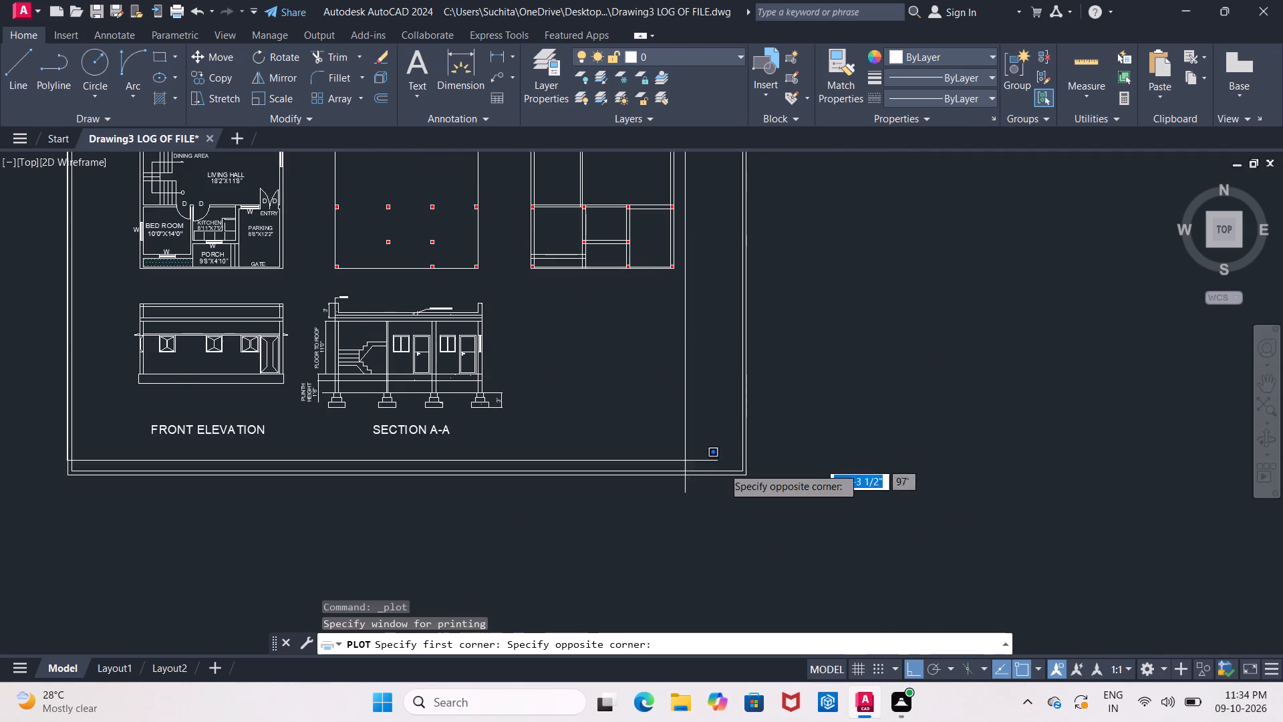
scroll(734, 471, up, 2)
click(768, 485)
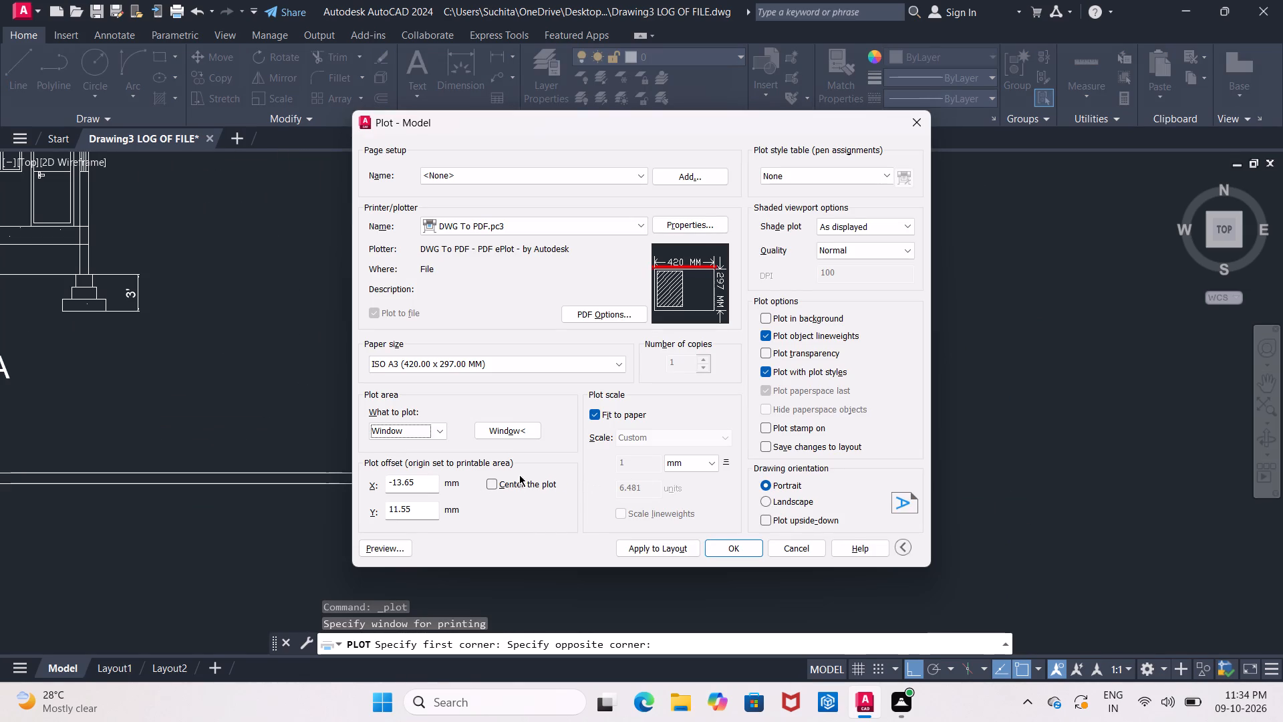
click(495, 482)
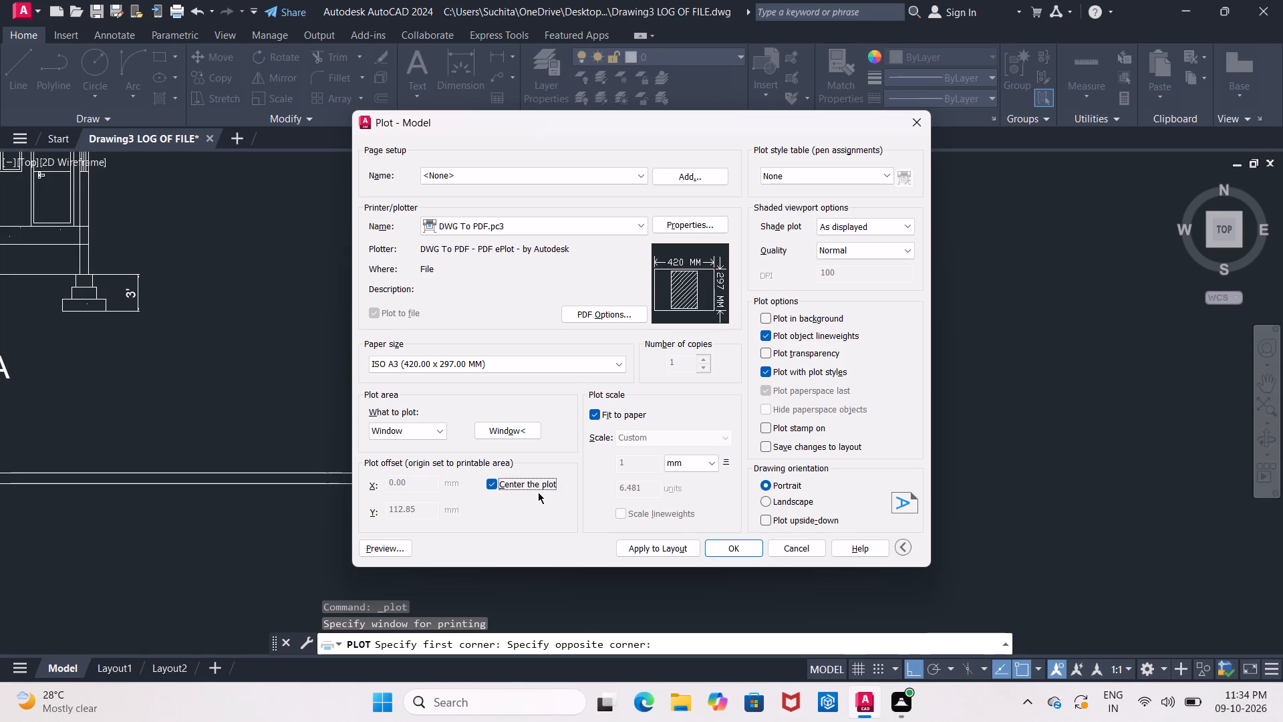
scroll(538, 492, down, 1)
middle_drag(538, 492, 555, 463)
Preview the plot, examine the plan, layouts, elevation and section on the sheet, and leave Plot without plotting.
click(403, 546)
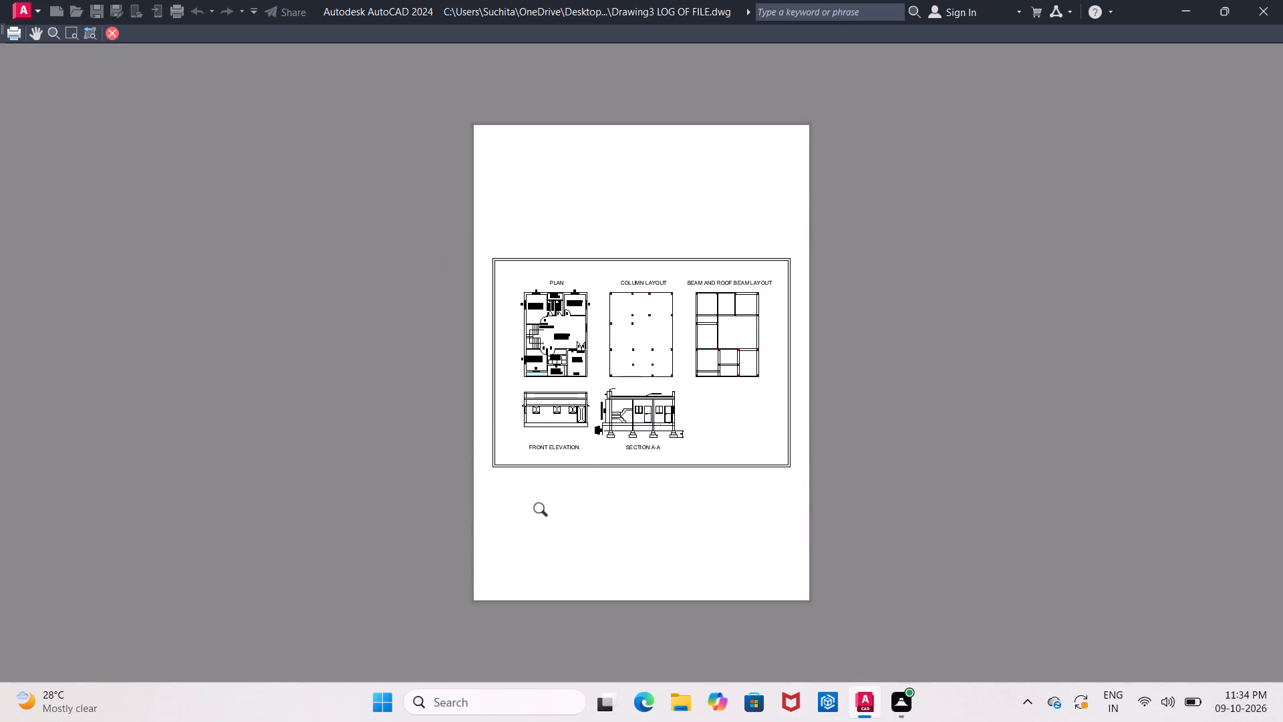
scroll(639, 378, up, 2)
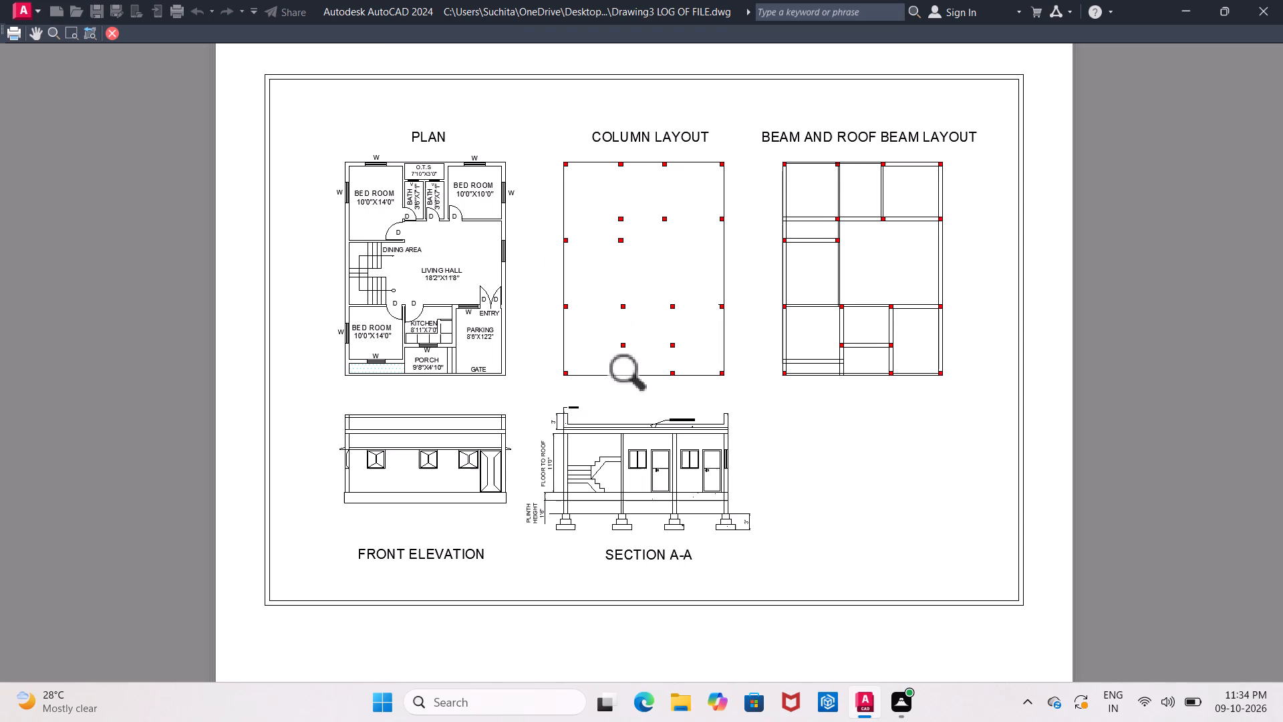
middle_drag(628, 372, 597, 356)
scroll(607, 354, up, 1)
middle_drag(607, 354, 591, 342)
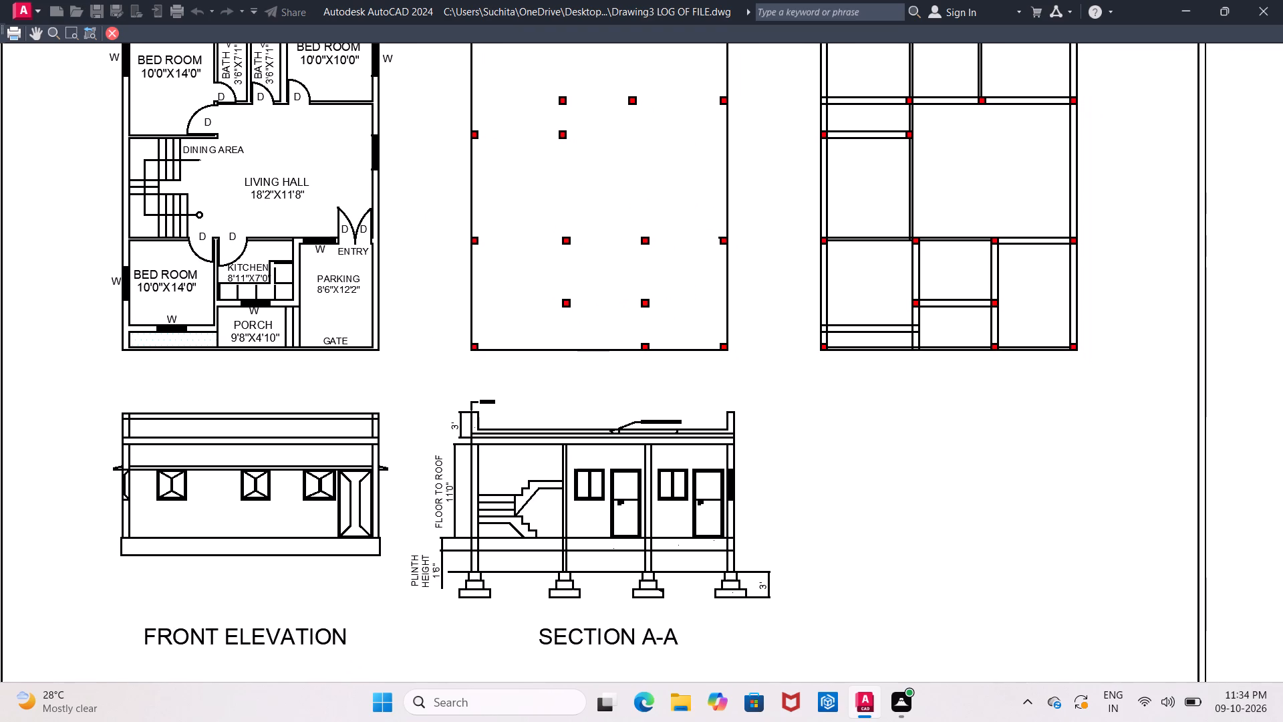
scroll(601, 372, up, 1)
middle_drag(601, 372, 593, 330)
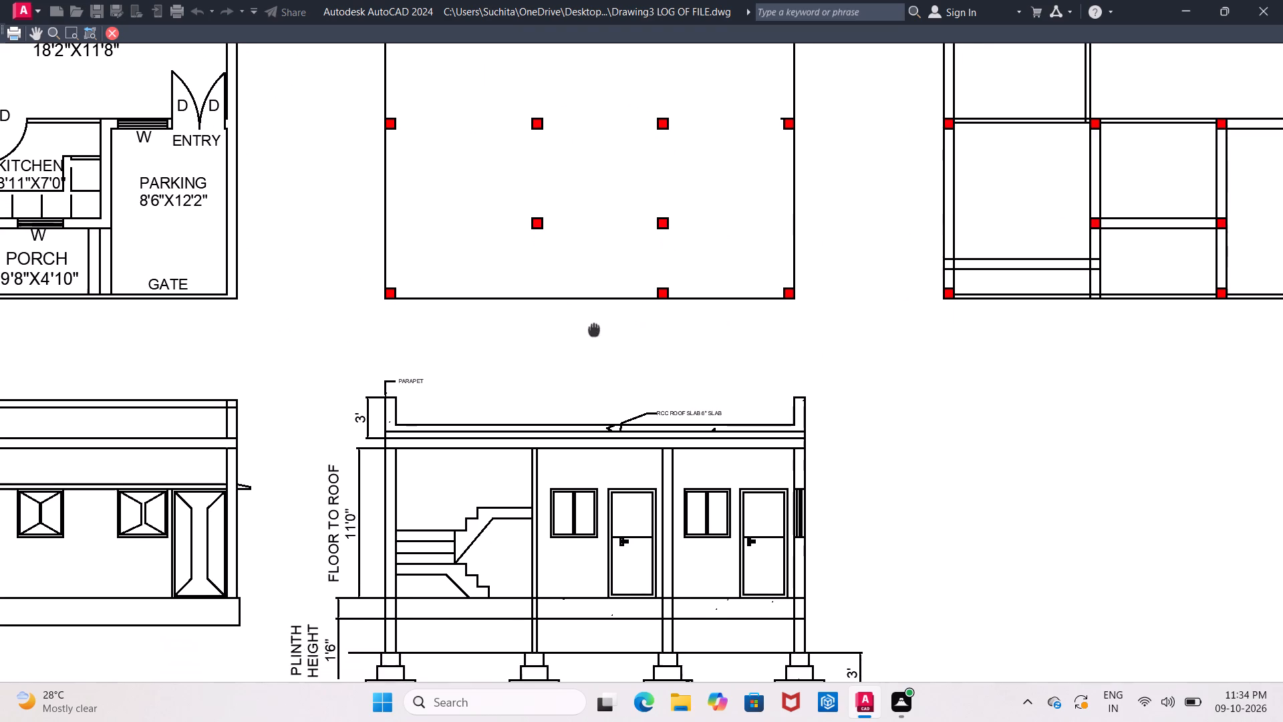
middle_drag(593, 330, 593, 329)
scroll(594, 332, down, 2)
middle_drag(597, 337, 581, 343)
scroll(587, 348, down, 1)
scroll(587, 349, up, 1)
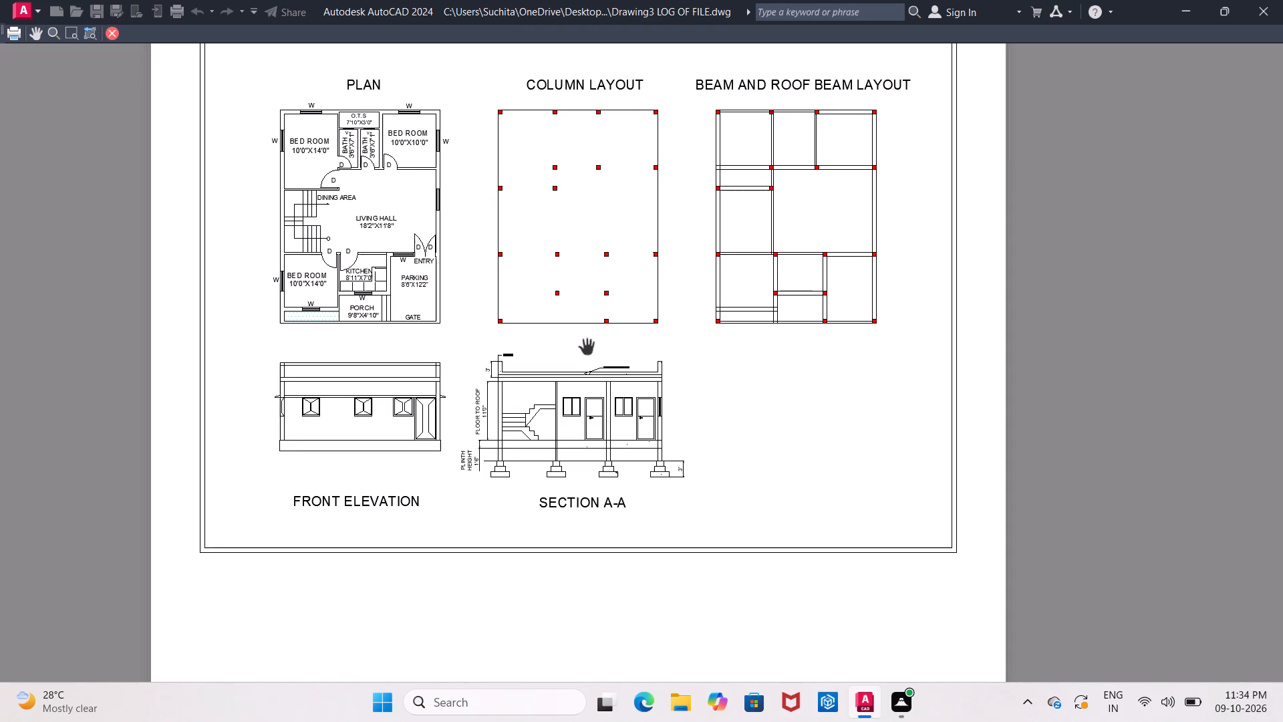
click(110, 34)
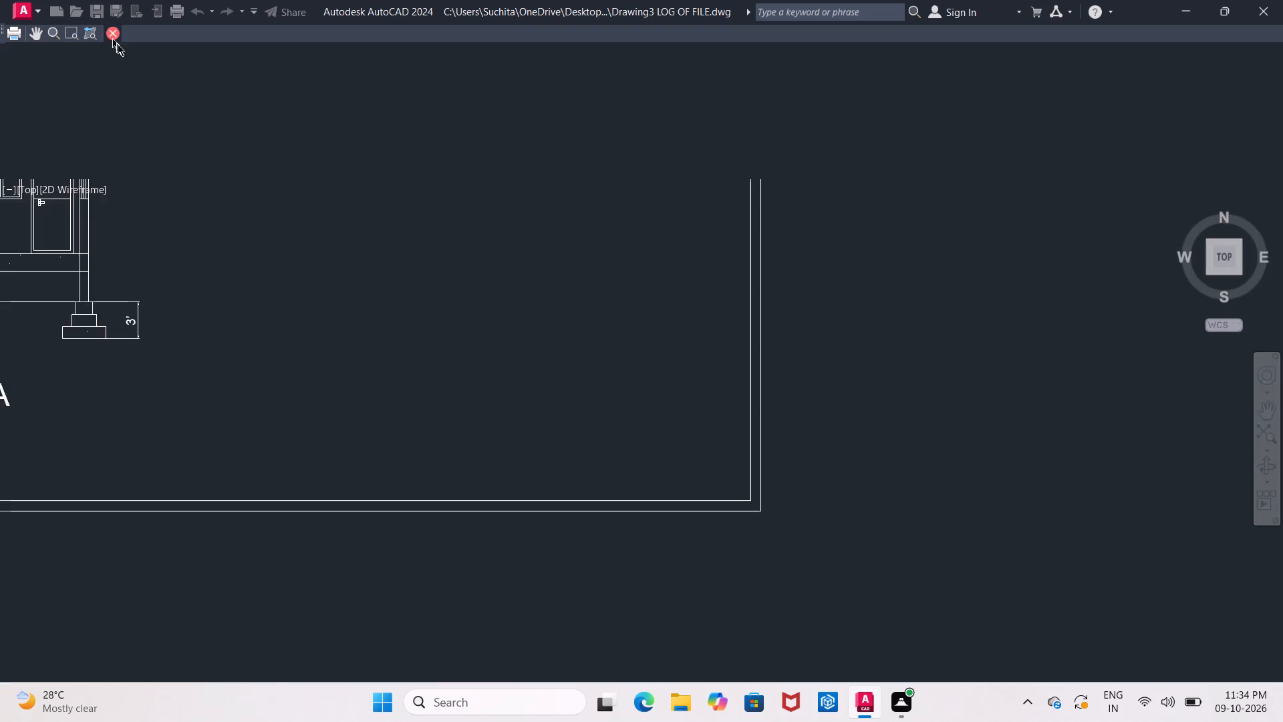
scroll(229, 247, down, 2)
middle_drag(296, 265, 410, 276)
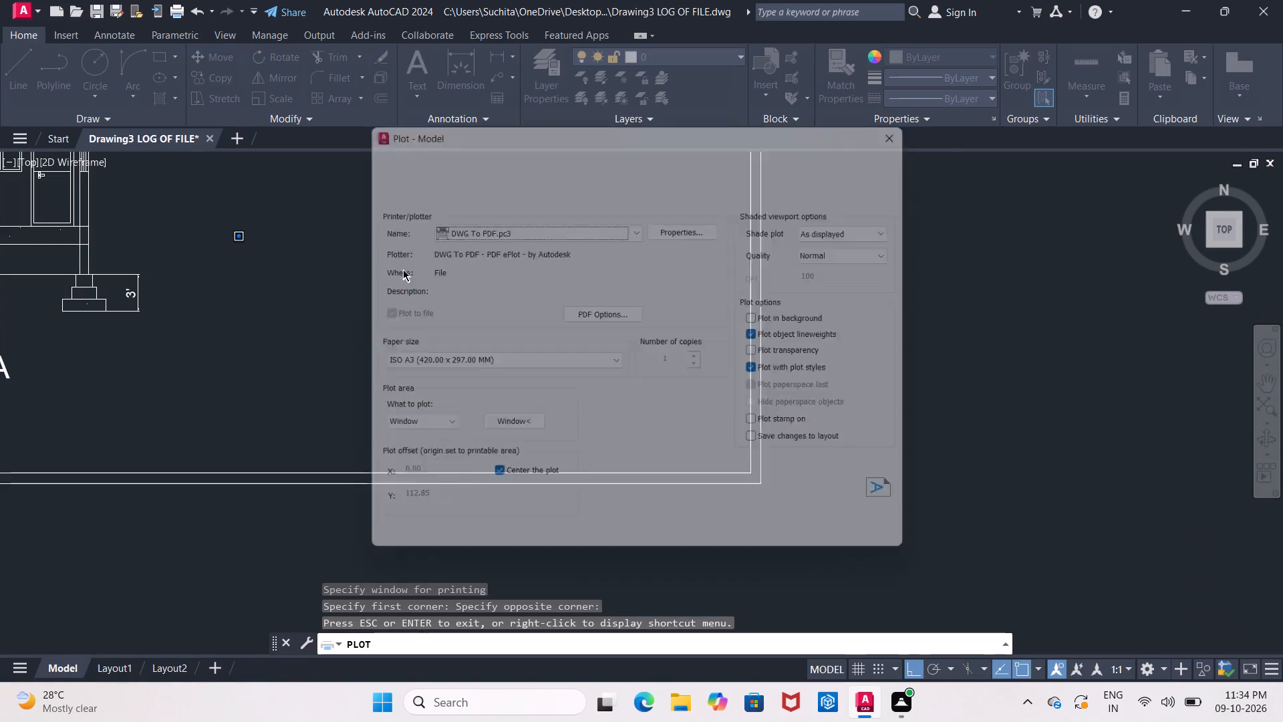
click(907, 118)
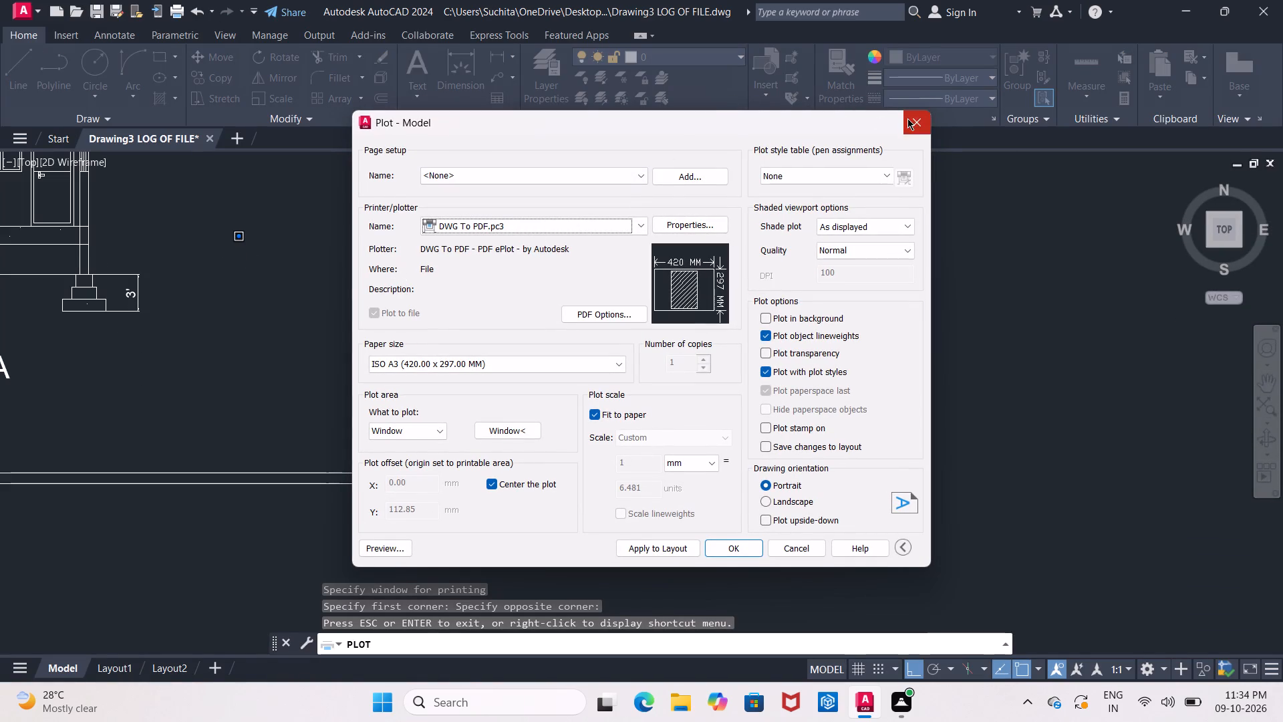
Examine Section A-A, the front elevation and the surrounding layouts within the sheet frame.
middle_drag(237, 321, 539, 375)
middle_drag(475, 295, 718, 342)
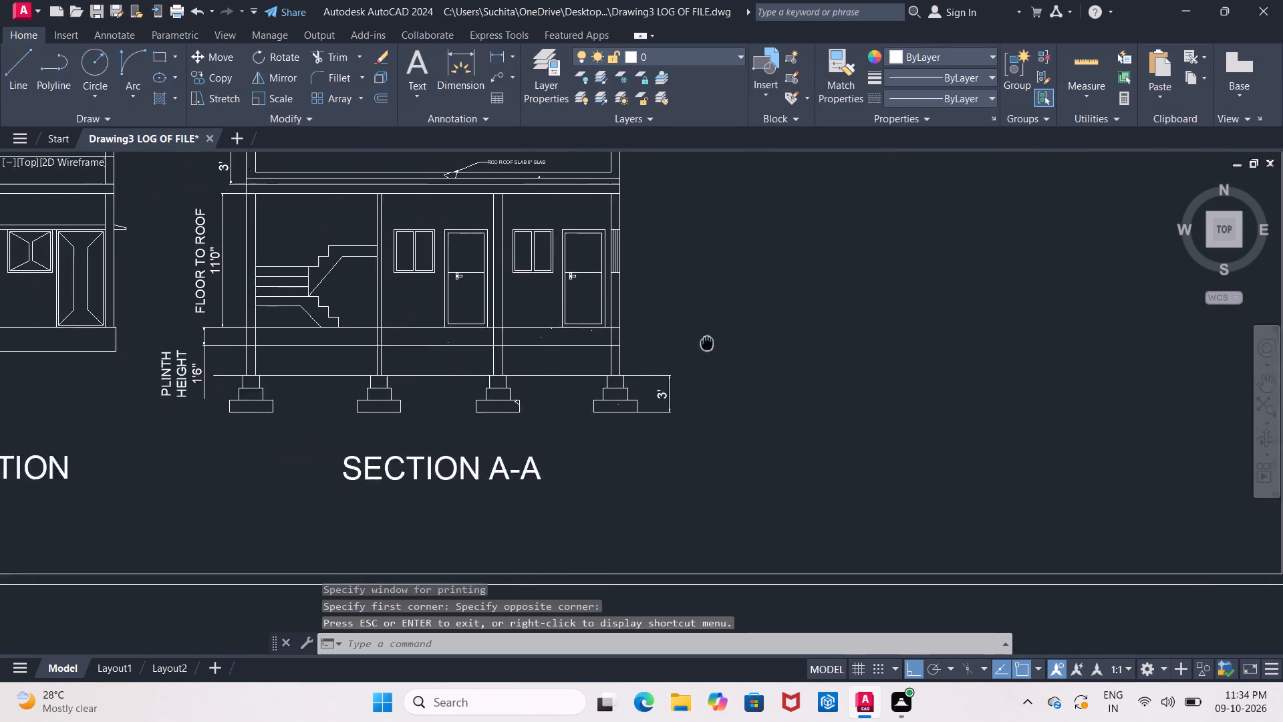
middle_drag(718, 342, 738, 337)
scroll(436, 256, down, 1)
middle_drag(436, 256, 528, 302)
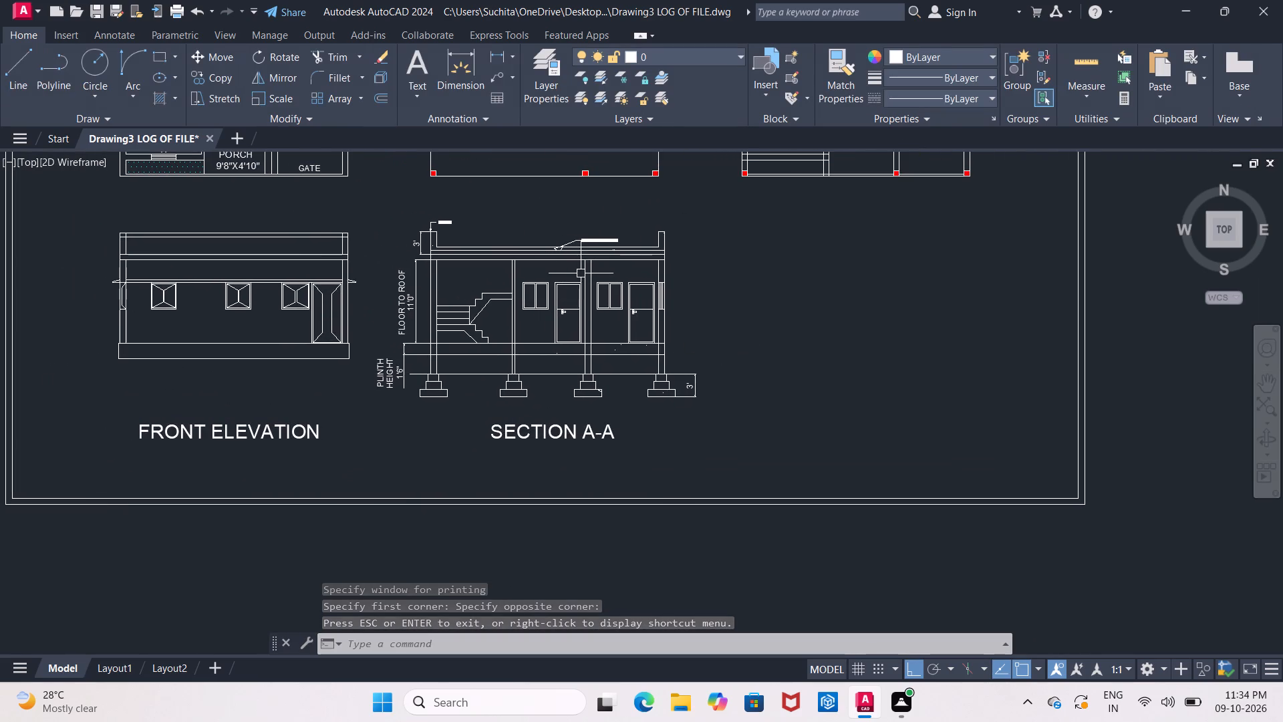
middle_drag(600, 251, 694, 357)
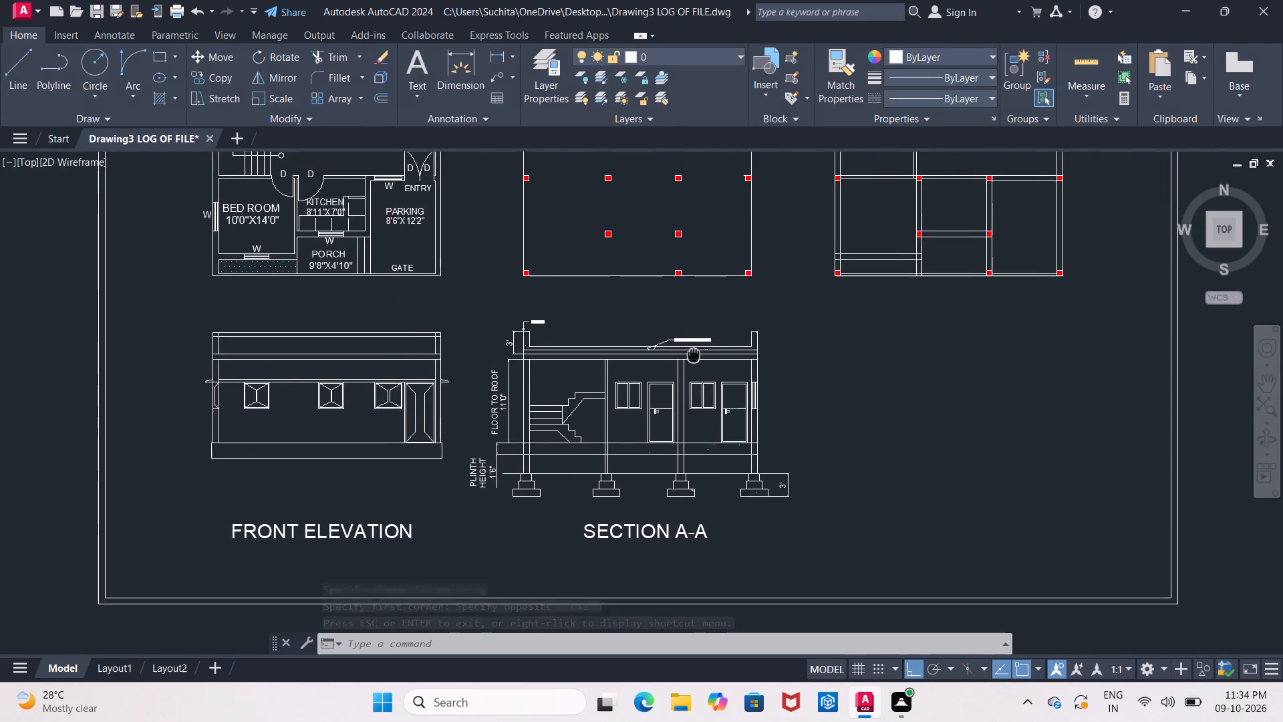
middle_drag(694, 357, 694, 358)
scroll(699, 340, down, 2)
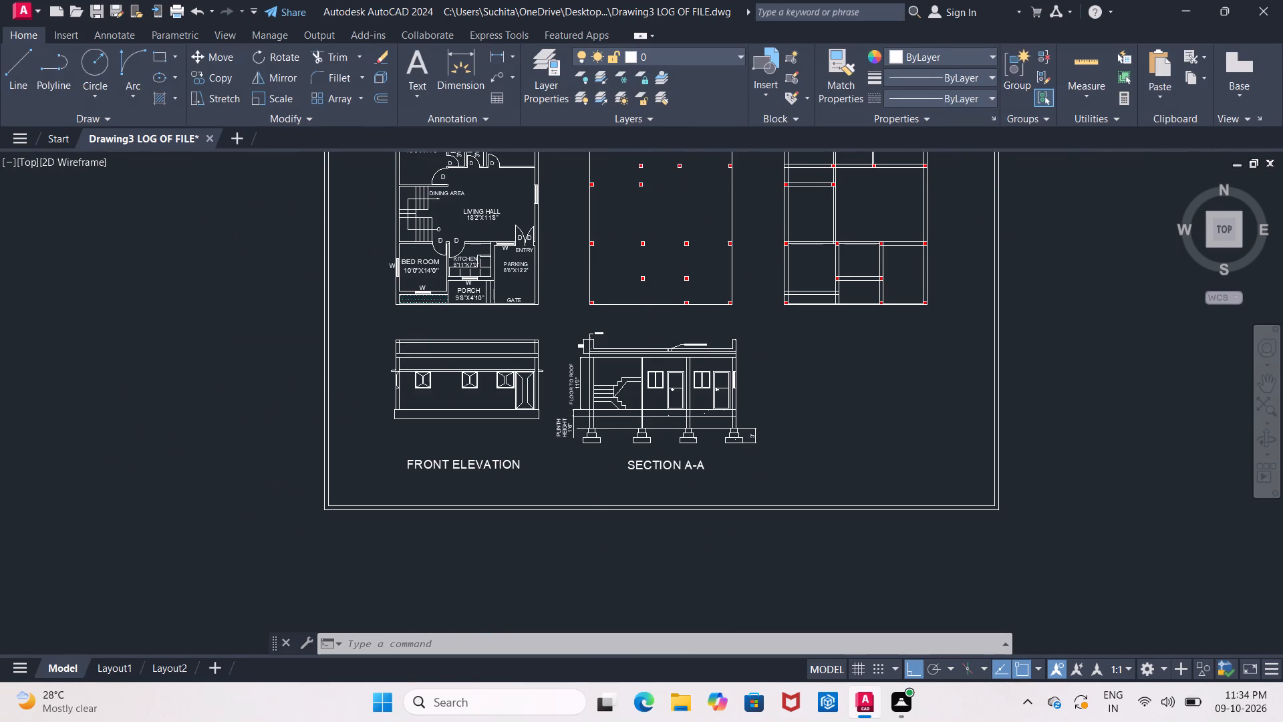
Scale up the PARAPET label above the parapet wall in Section A-A, from a base point at the start of its text.
scroll(696, 316, up, 1)
middle_drag(688, 325, 648, 363)
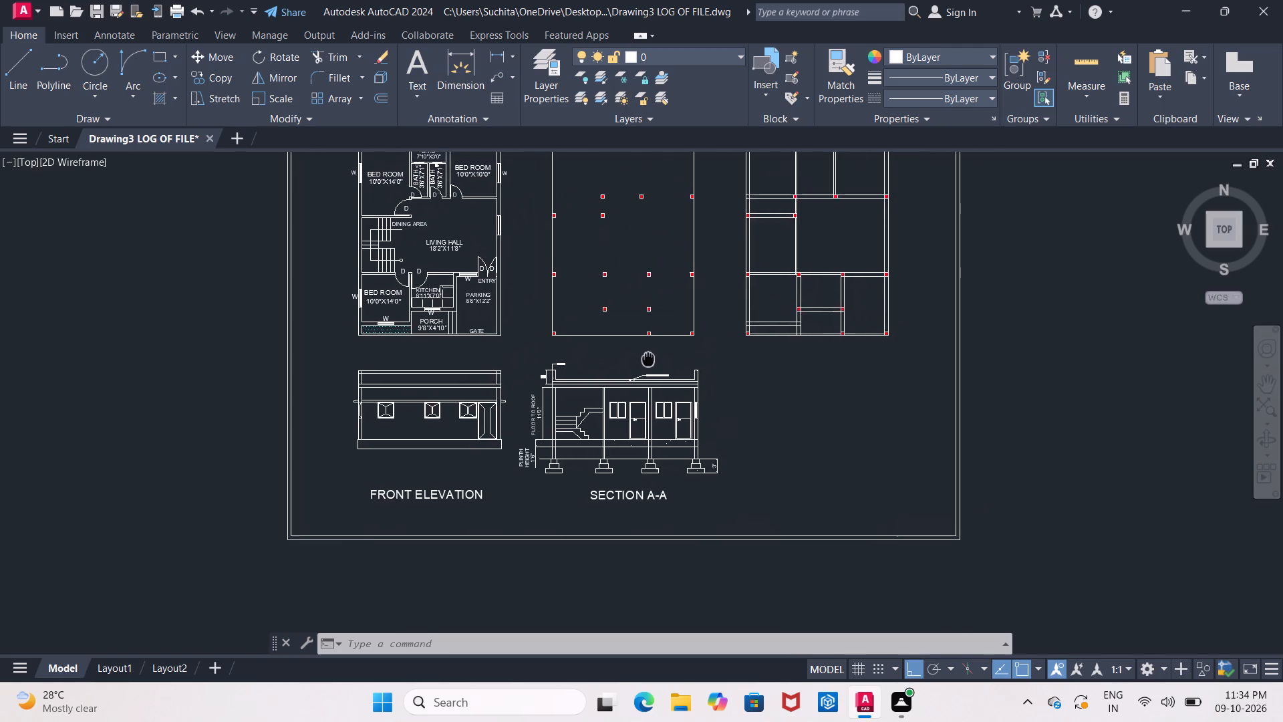
middle_drag(648, 363, 648, 382)
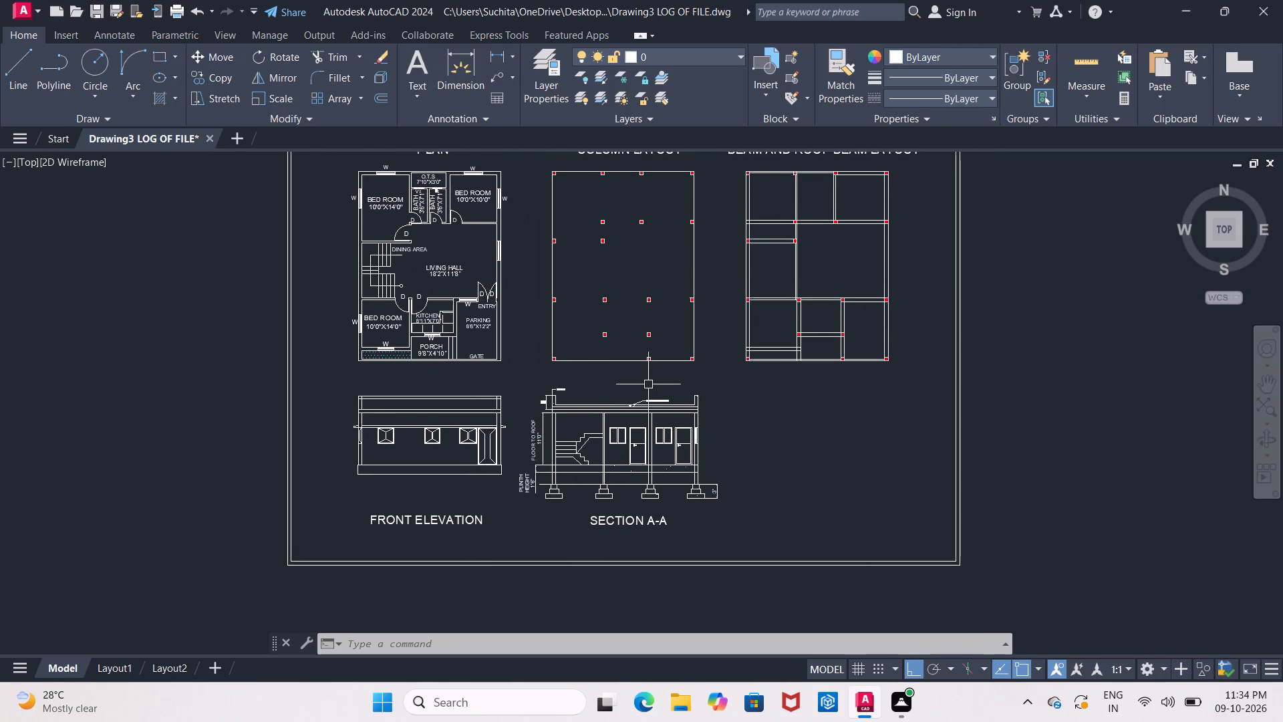
scroll(648, 384, up, 1)
middle_drag(648, 384, 663, 344)
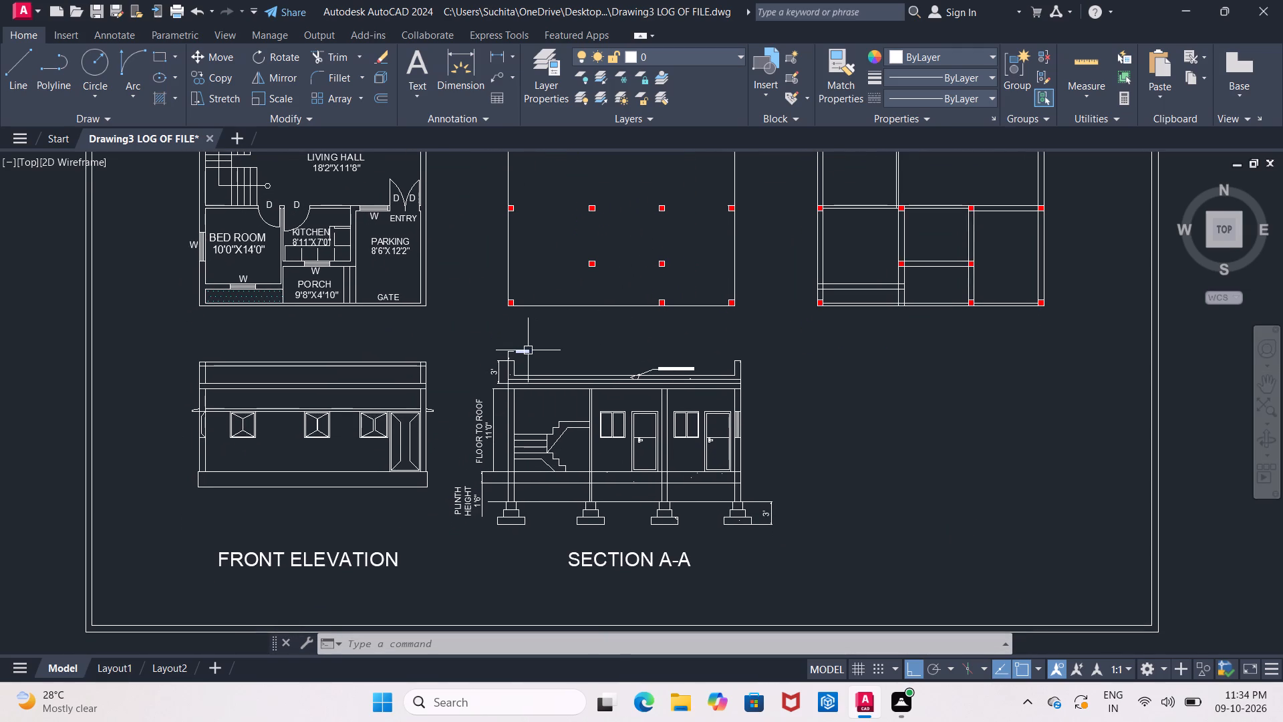
scroll(528, 350, up, 4)
click(508, 352)
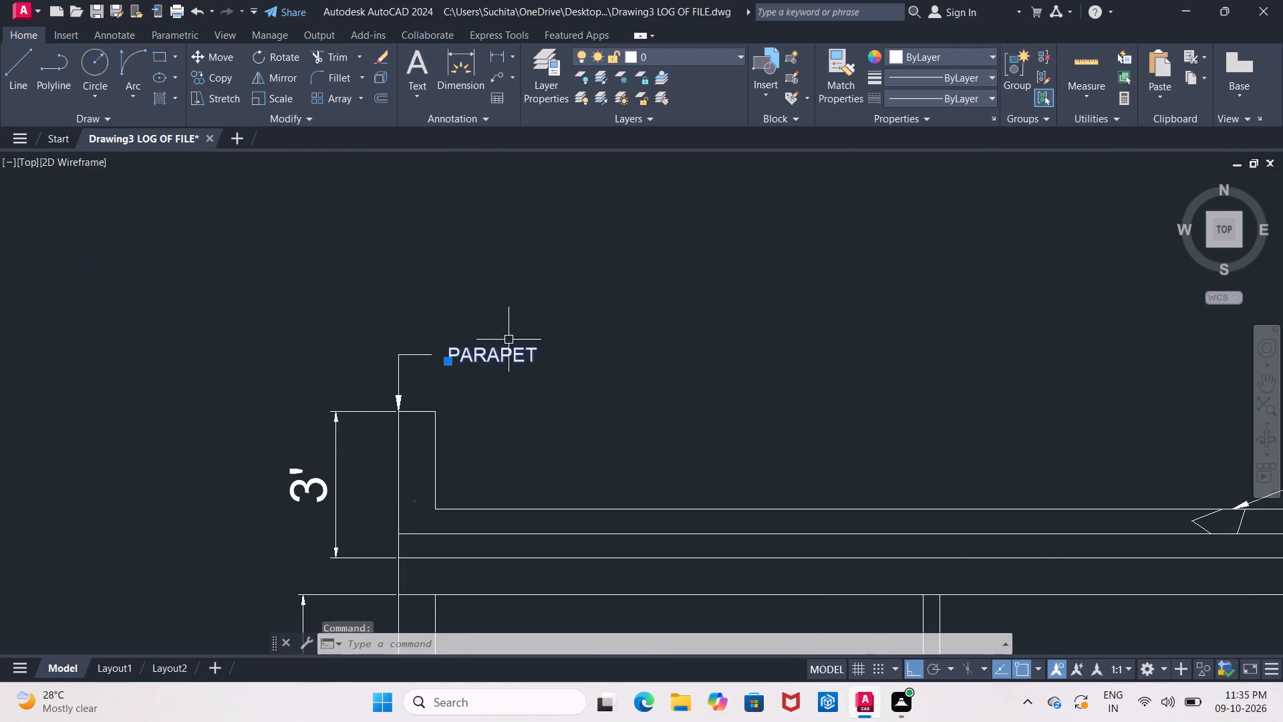
click(255, 102)
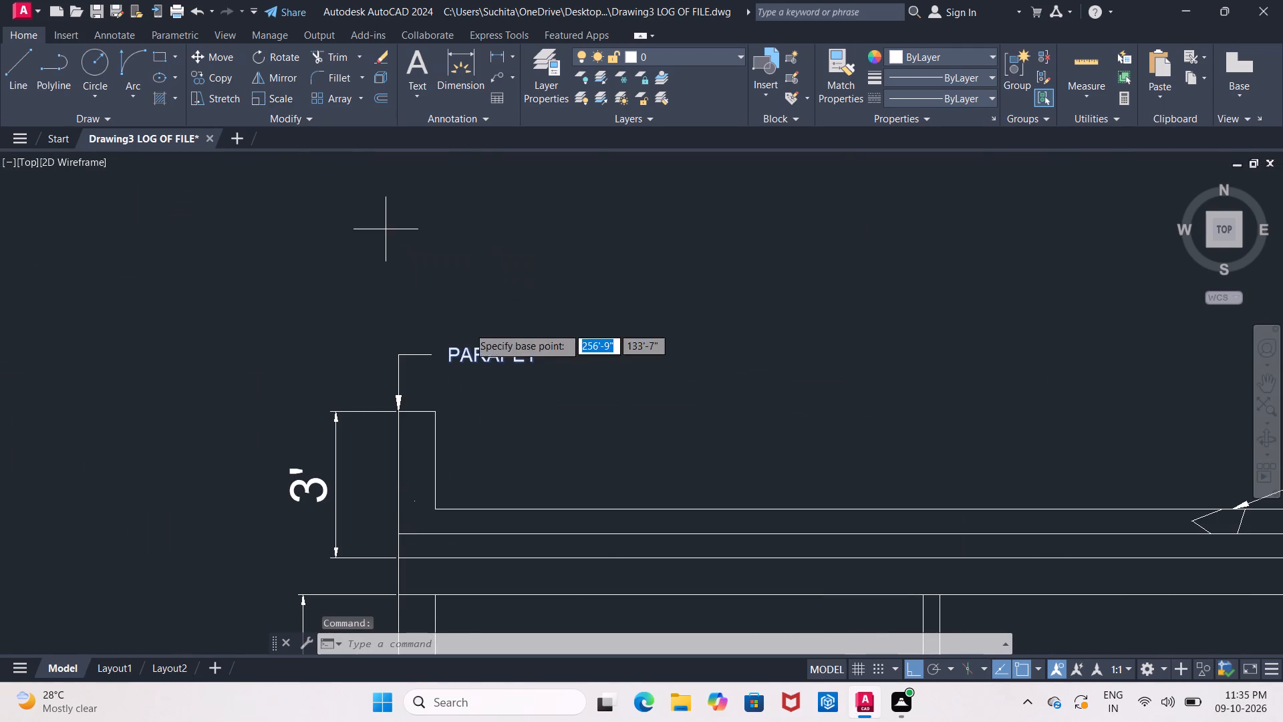
click(452, 362)
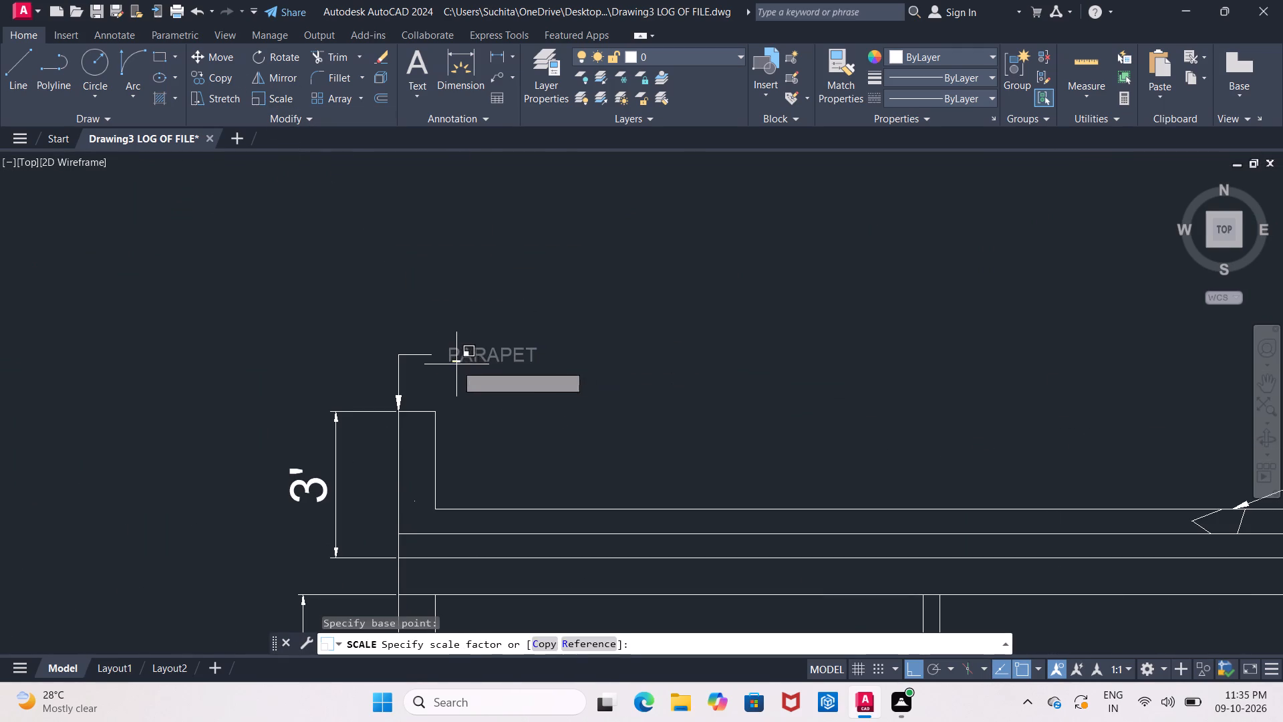
click(515, 432)
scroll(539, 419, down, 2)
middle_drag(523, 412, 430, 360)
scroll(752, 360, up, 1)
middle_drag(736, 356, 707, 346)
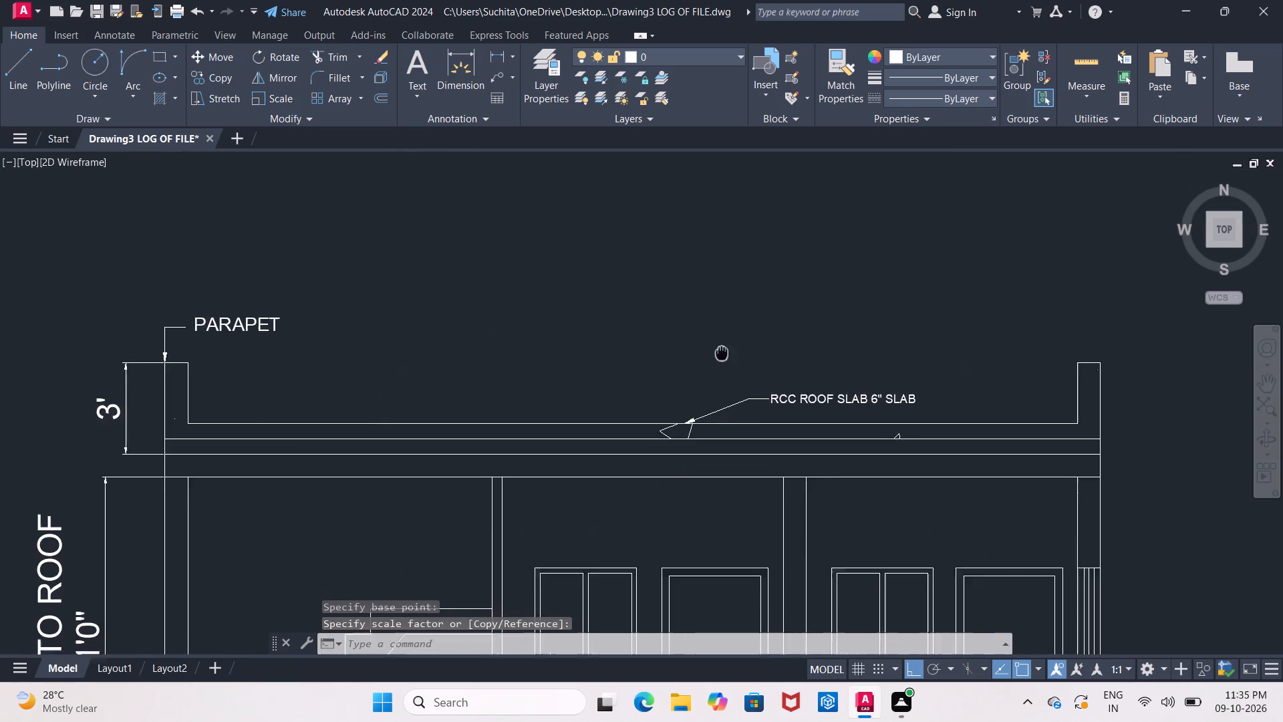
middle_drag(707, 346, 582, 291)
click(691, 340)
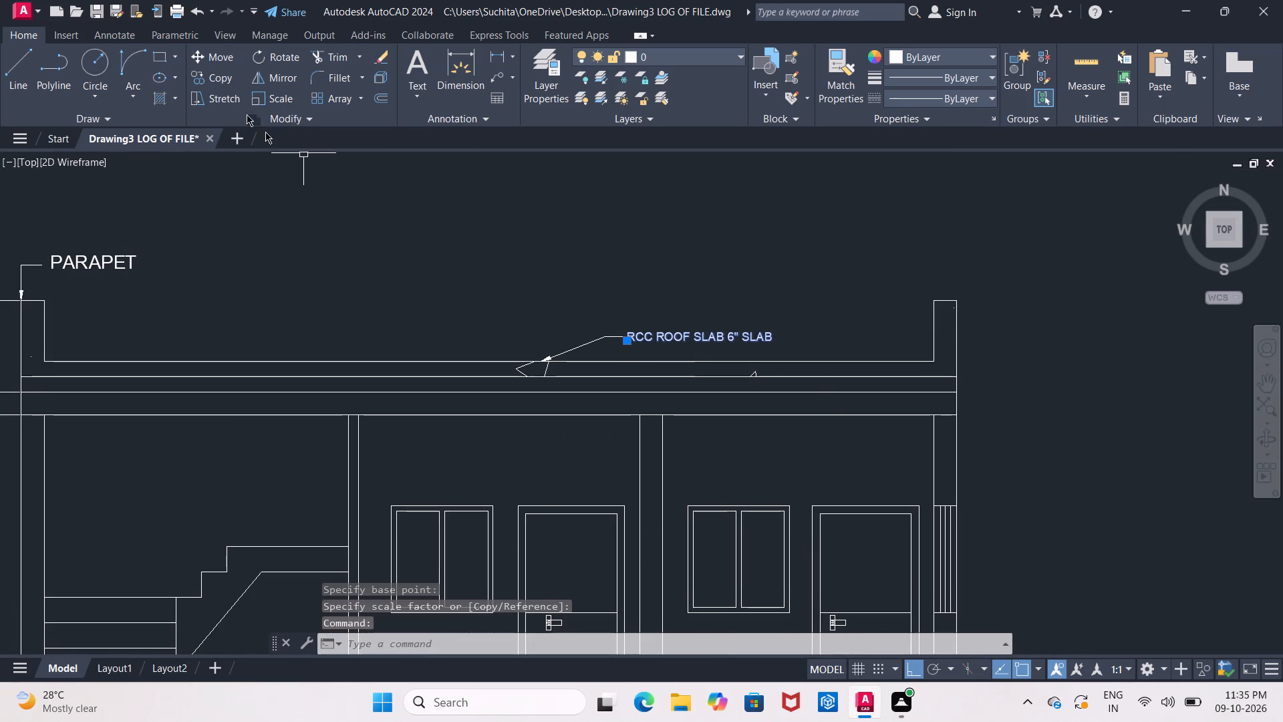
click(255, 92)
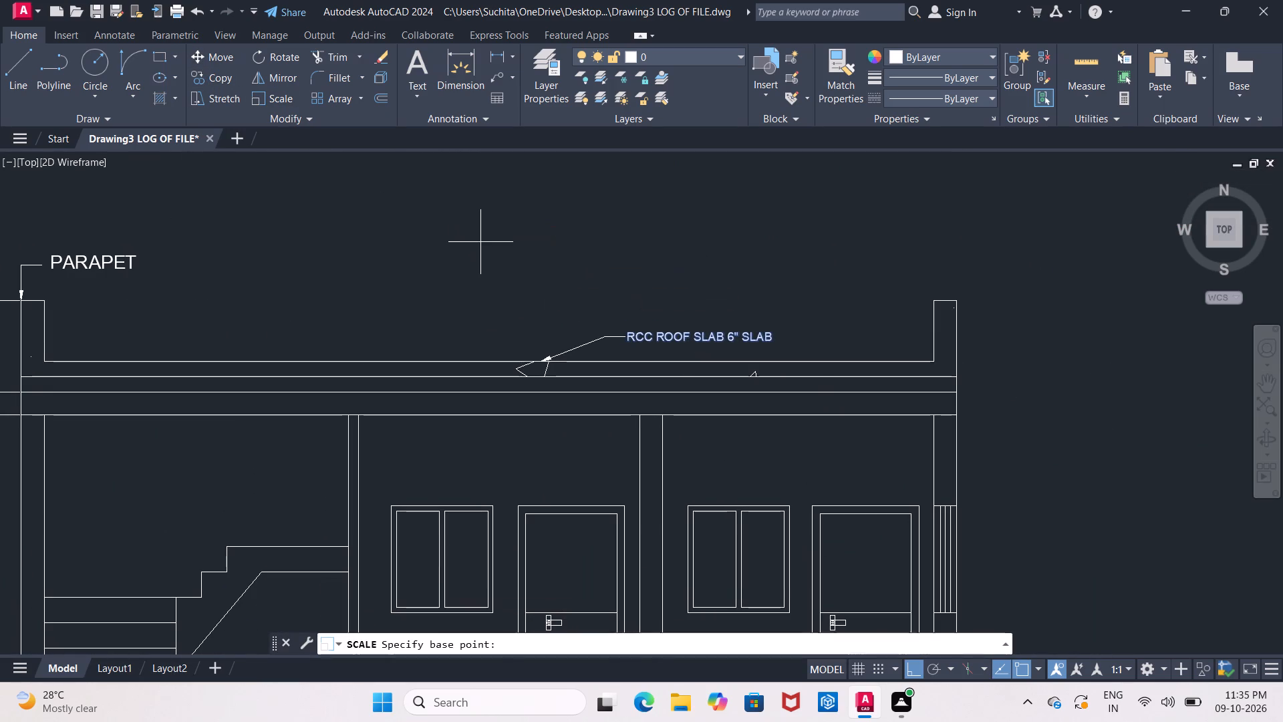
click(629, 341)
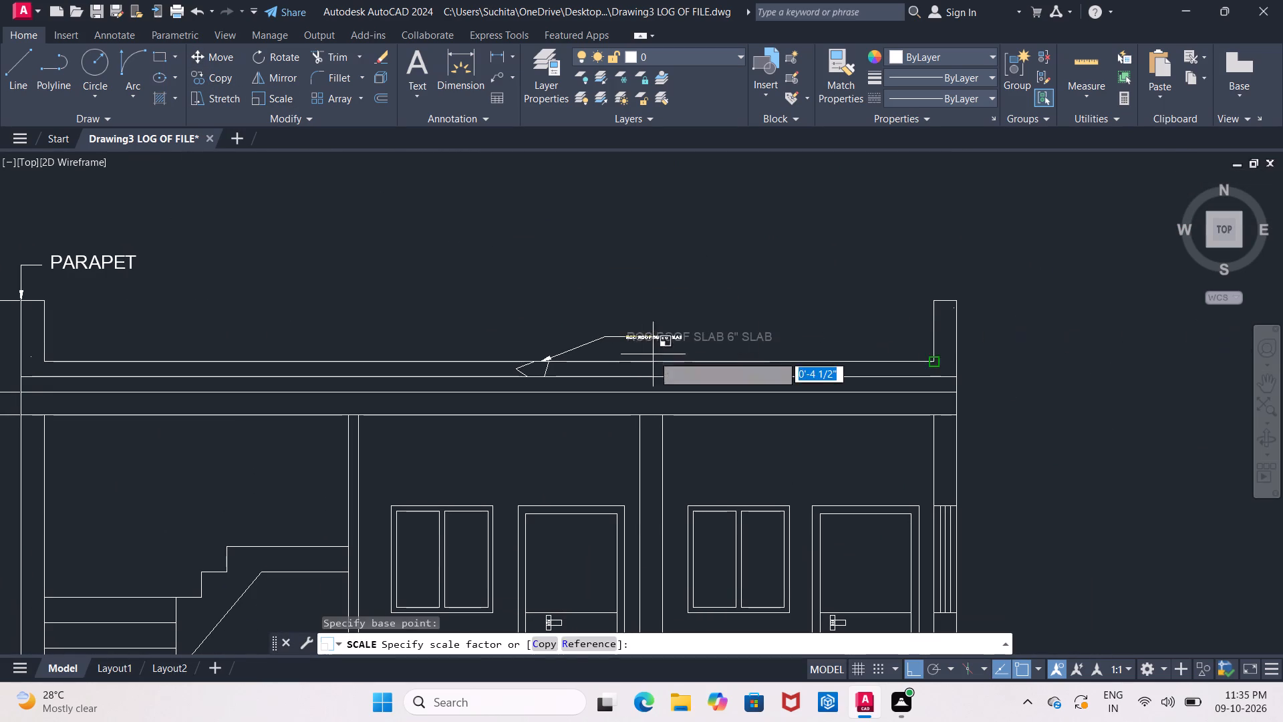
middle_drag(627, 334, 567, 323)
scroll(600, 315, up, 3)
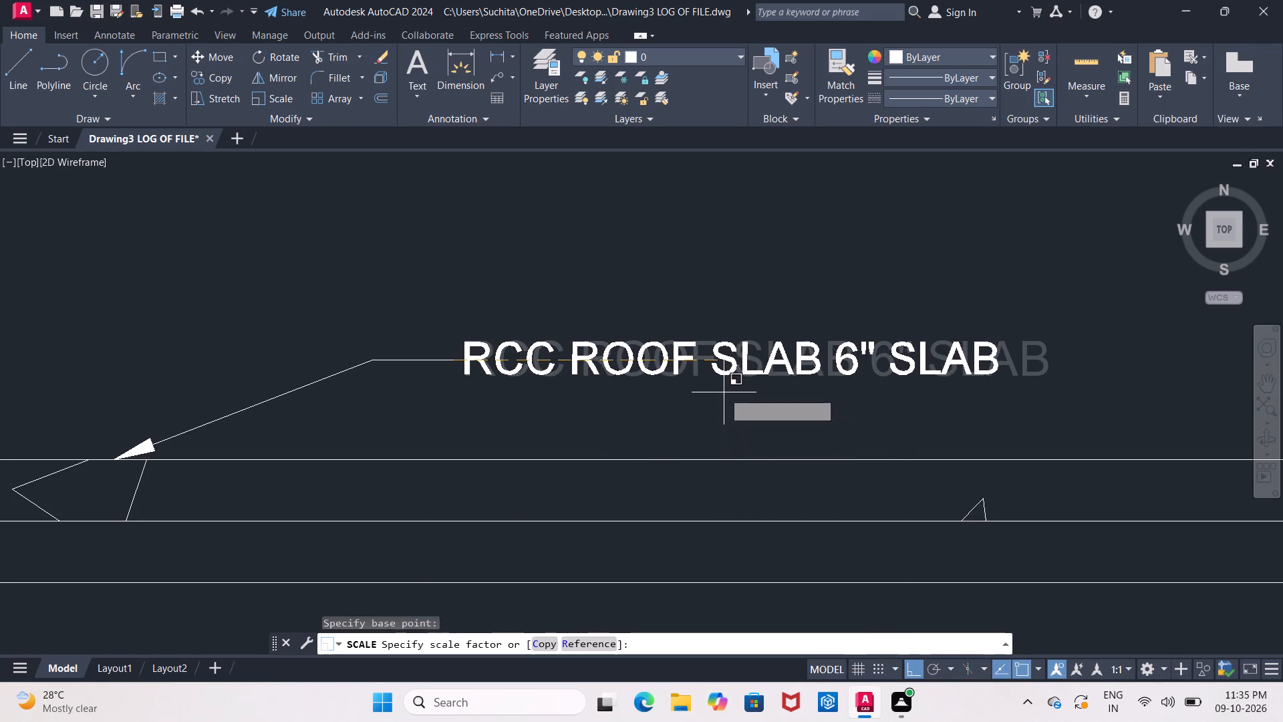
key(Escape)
Scale up the RCC ROOF SLAB 6" SLAB leader label in Section A-A, using the start of its text as base point.
scroll(702, 382, down, 1)
middle_drag(680, 375, 389, 291)
click(451, 289)
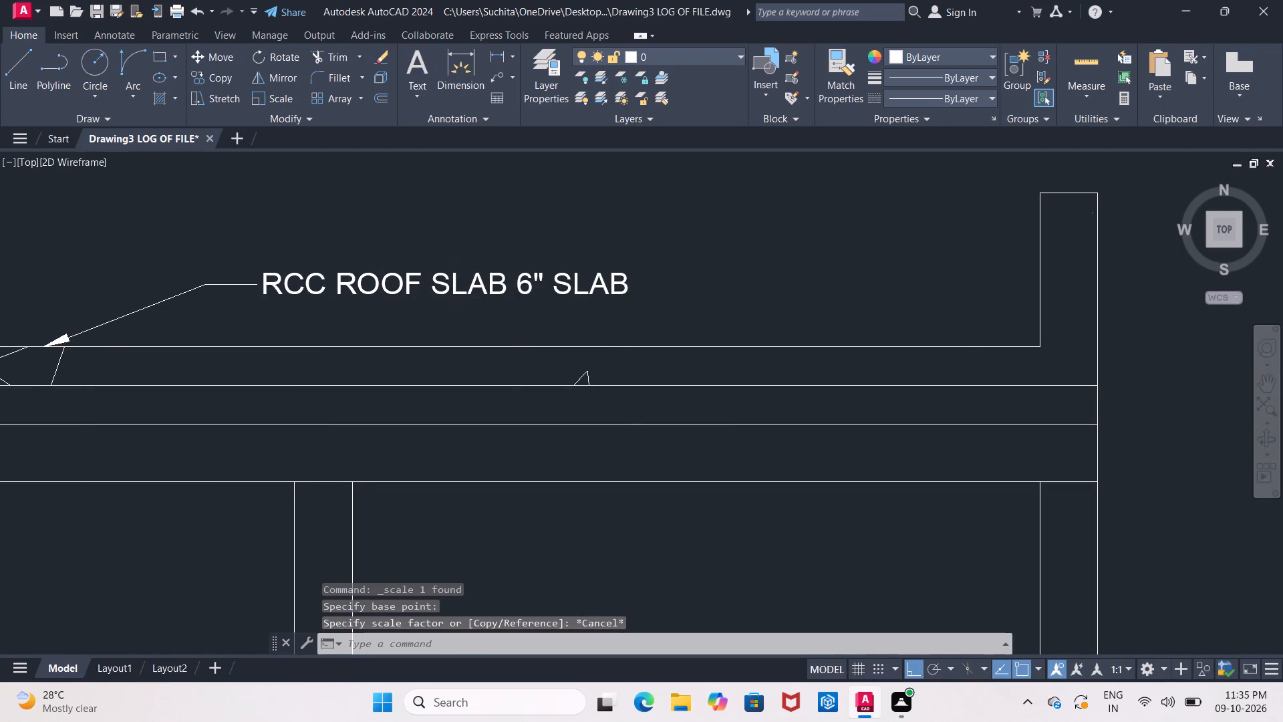
click(261, 102)
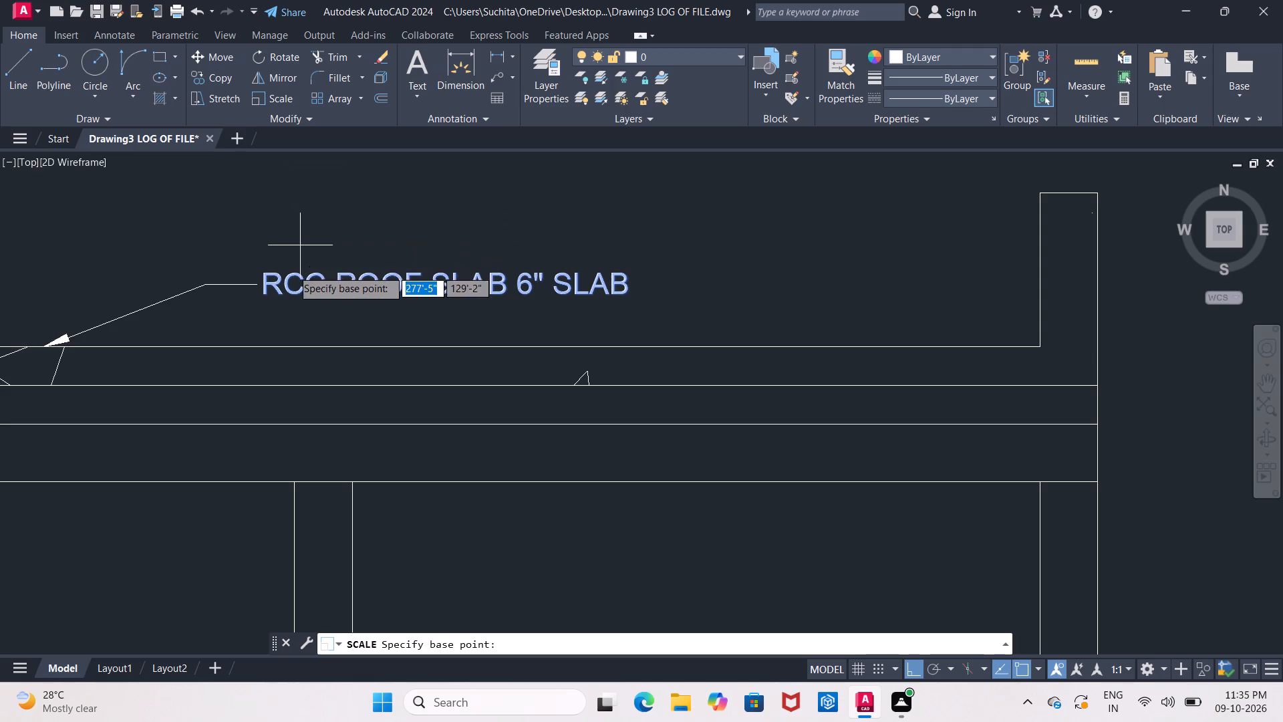
click(275, 292)
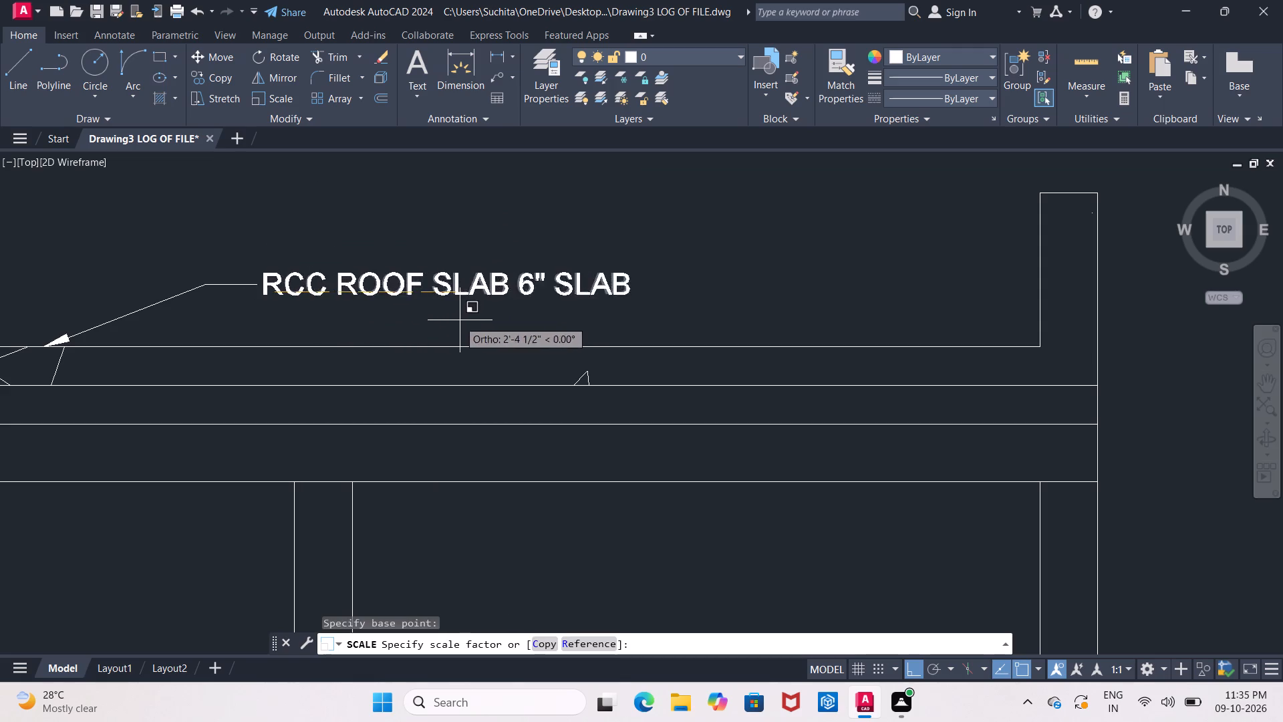
click(513, 321)
Examine the label sizes in Section A-A and compare them with the plan and layouts across the whole sheet.
scroll(515, 316, down, 4)
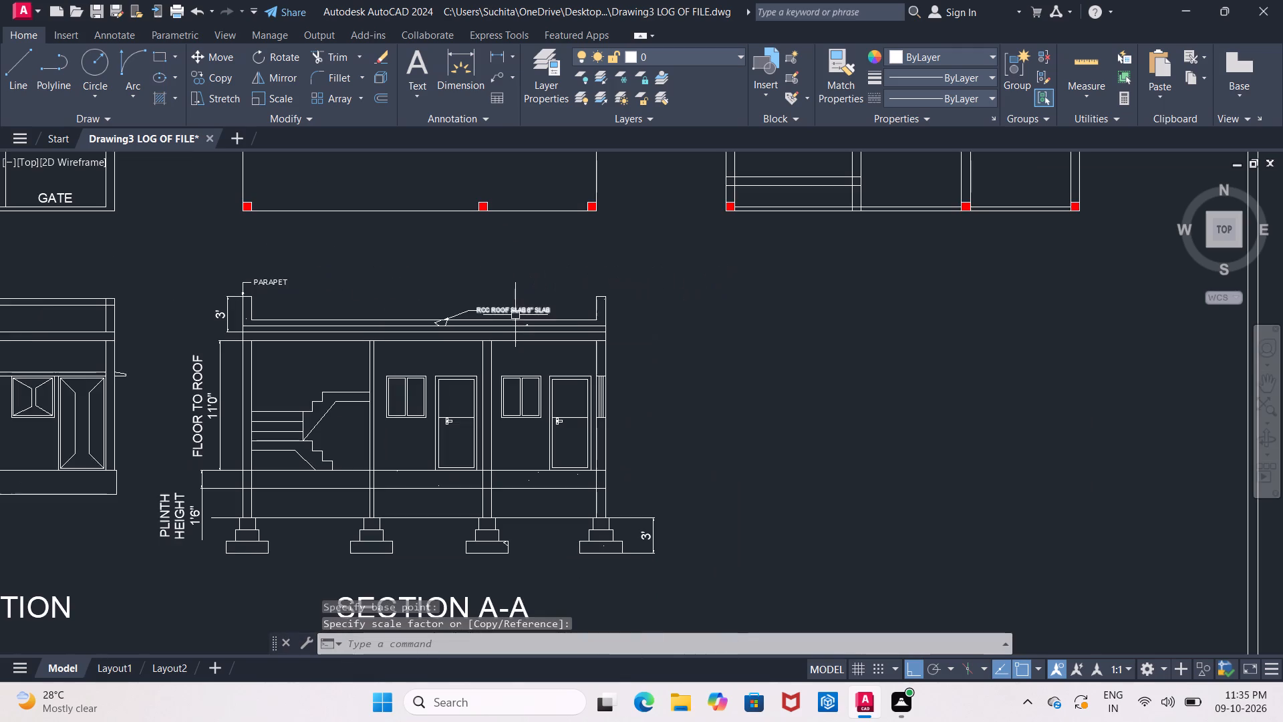
scroll(517, 281, up, 2)
middle_drag(517, 277, 593, 209)
scroll(598, 209, down, 2)
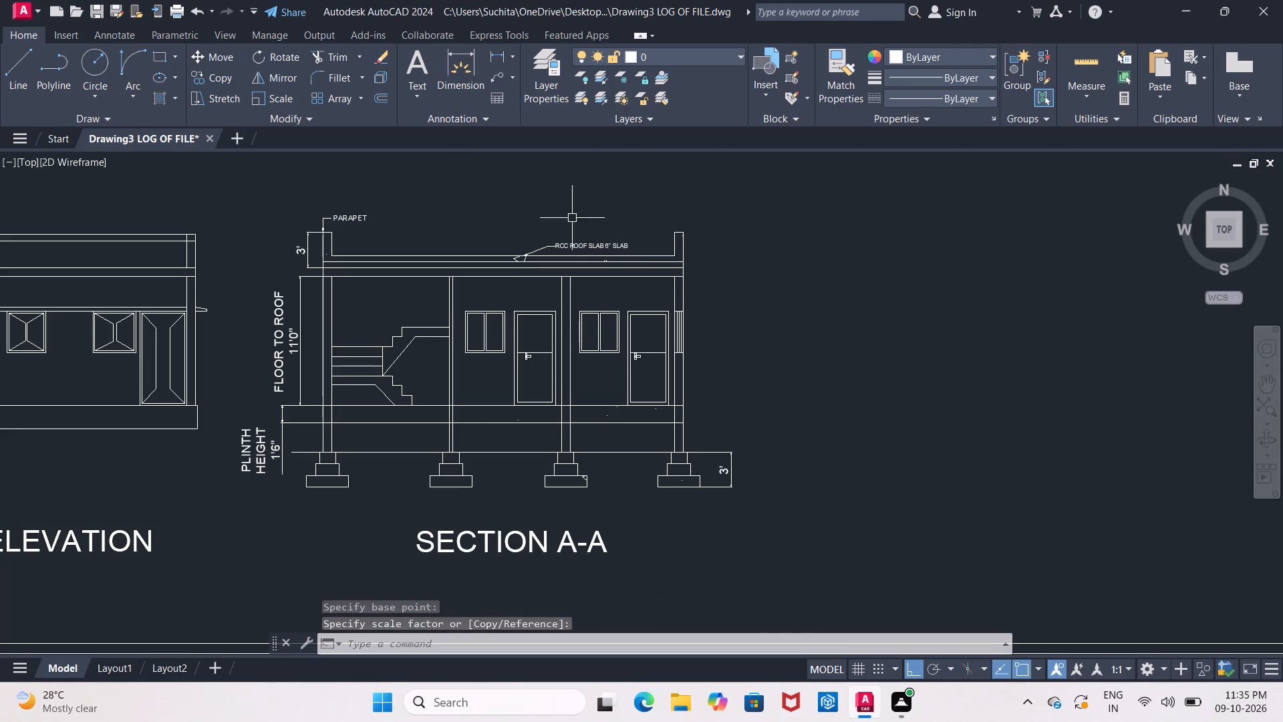
middle_drag(550, 210, 591, 230)
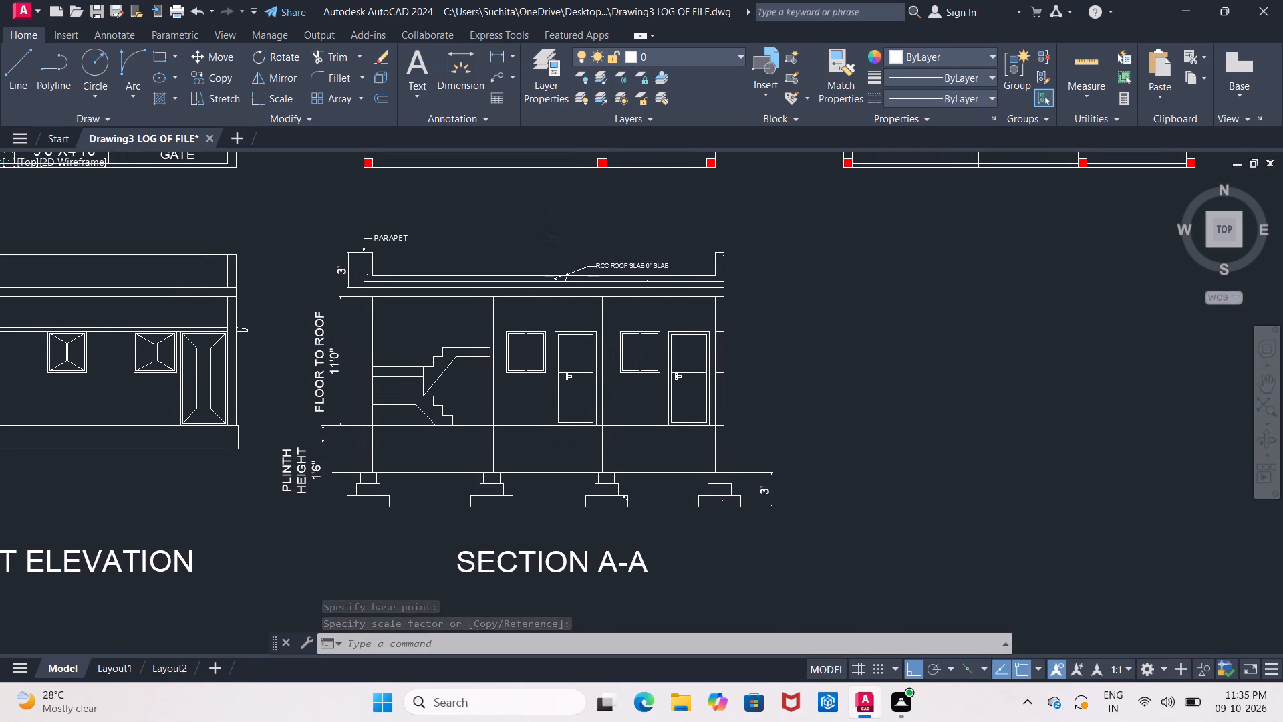
middle_drag(532, 239, 778, 275)
scroll(778, 274, down, 1)
scroll(454, 251, down, 2)
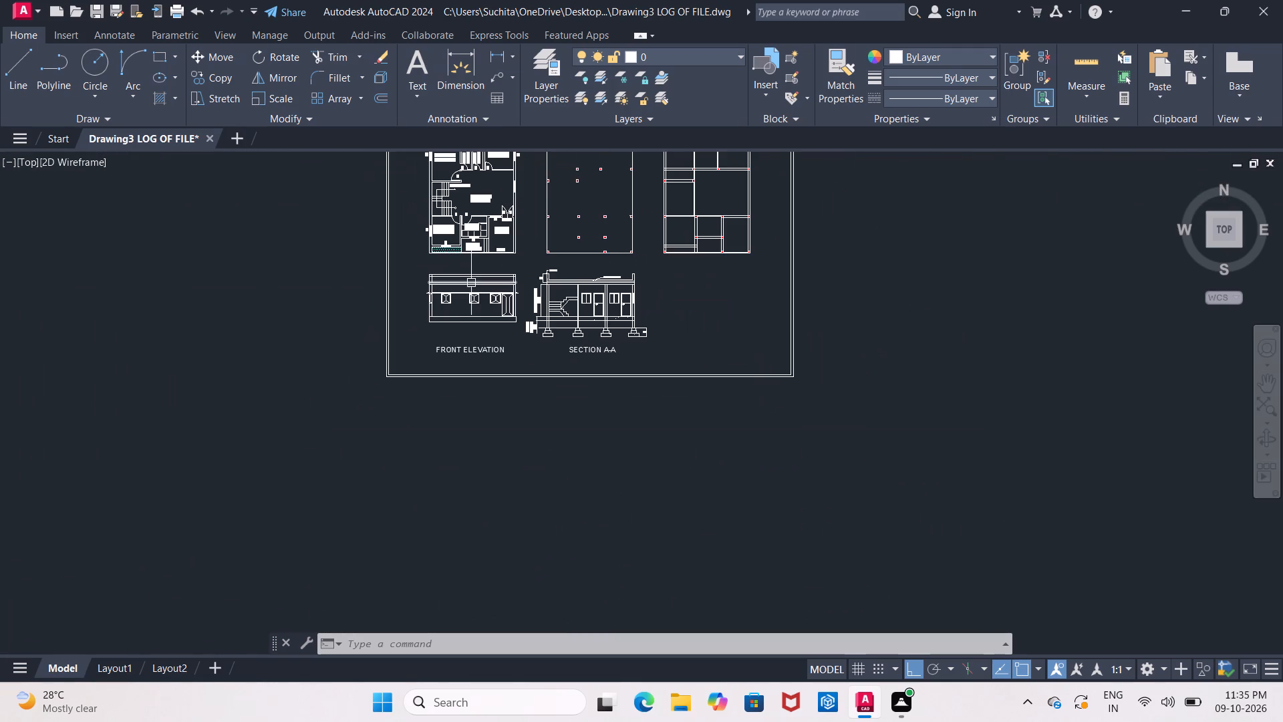
middle_drag(438, 203, 460, 275)
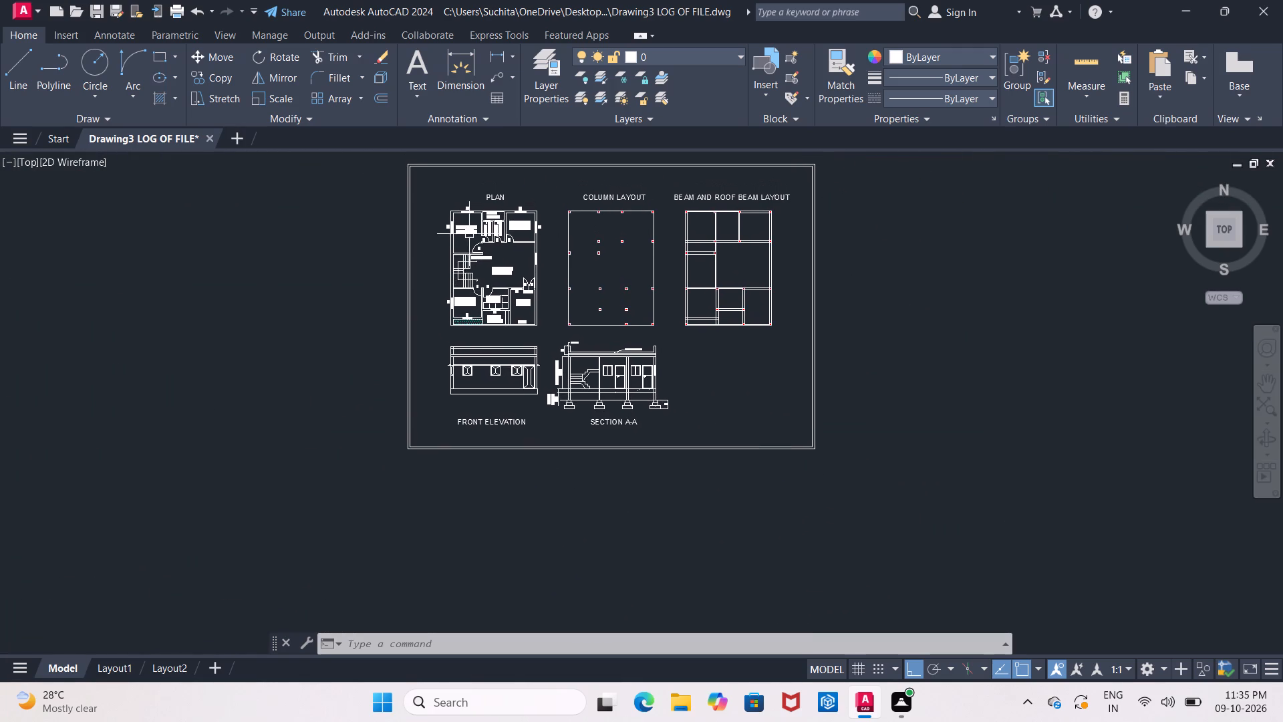
scroll(470, 231, up, 1)
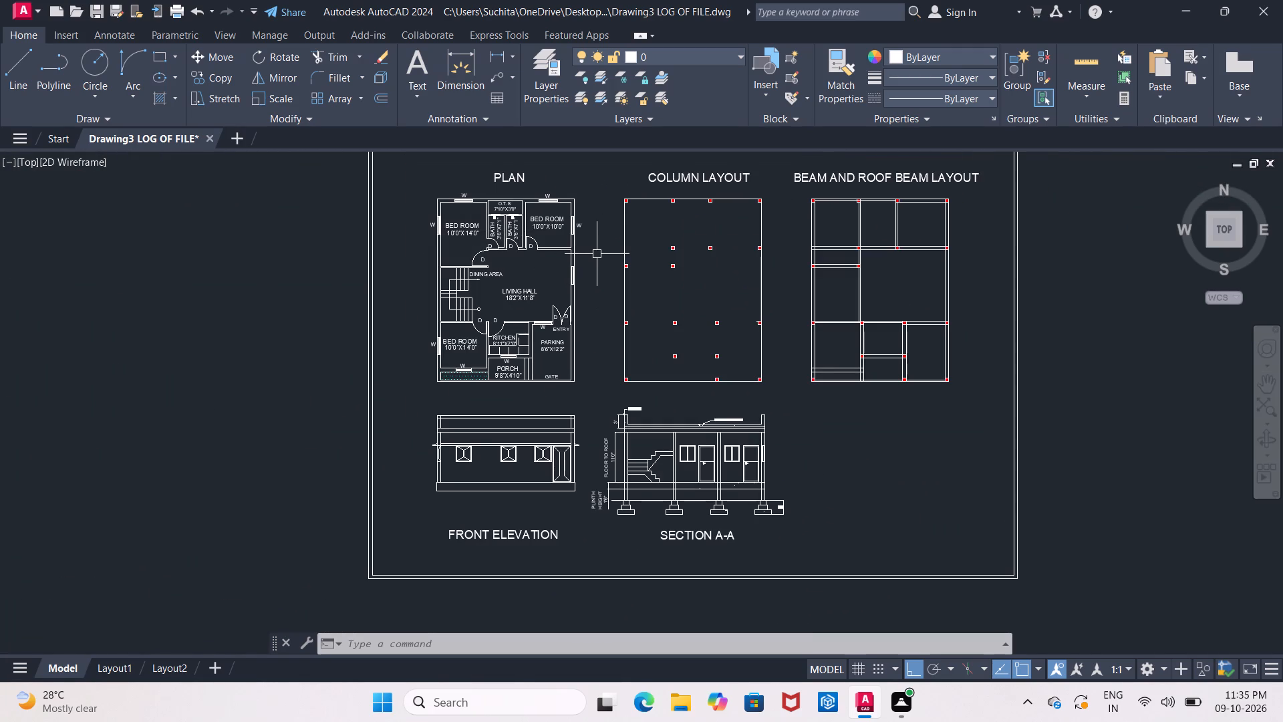
scroll(589, 250, down, 1)
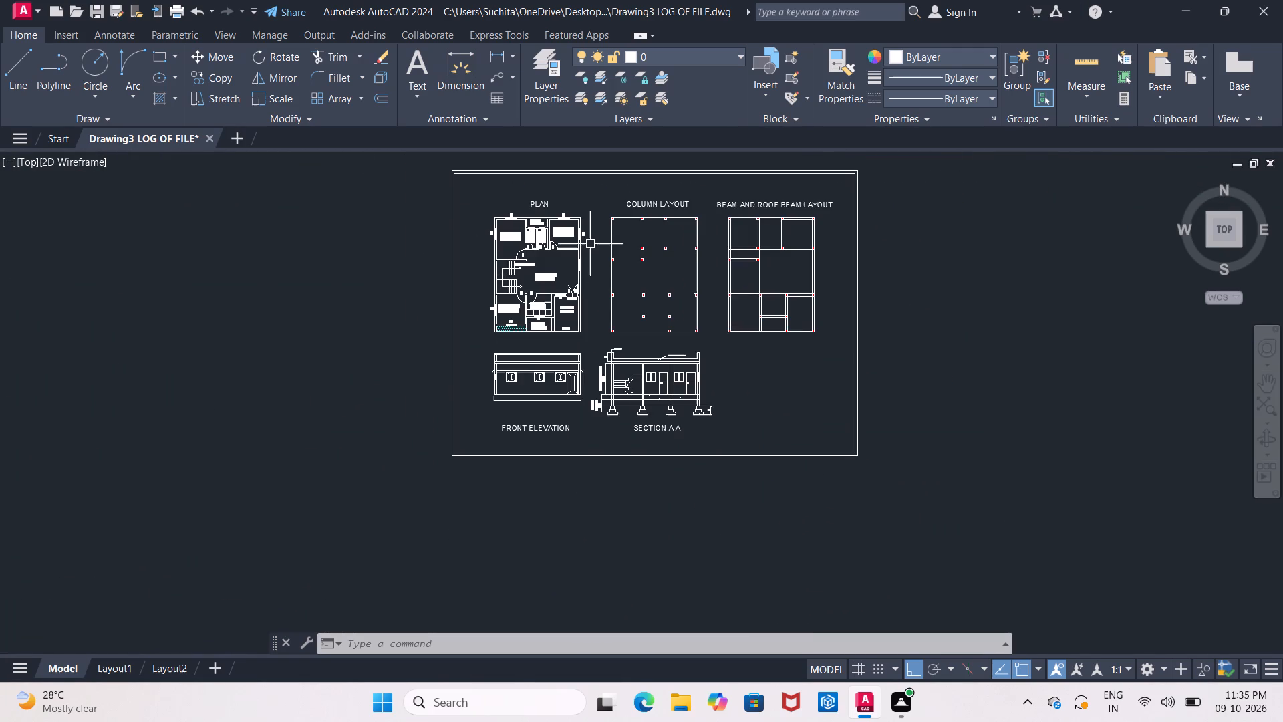
scroll(515, 229, up, 2)
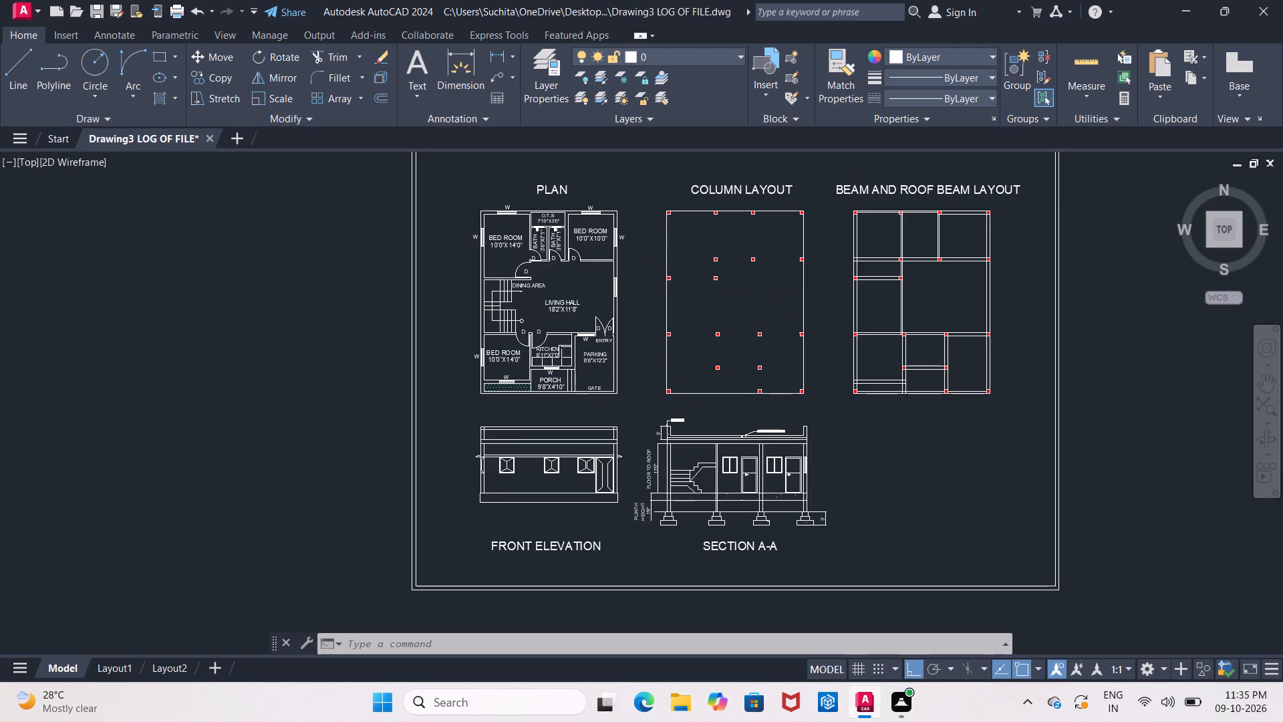
Scale up the BED ROOM name and its 10'0"X14'0" size text in the plan's bedroom beside the O.T.S and baths.
scroll(515, 229, up, 2)
click(474, 261)
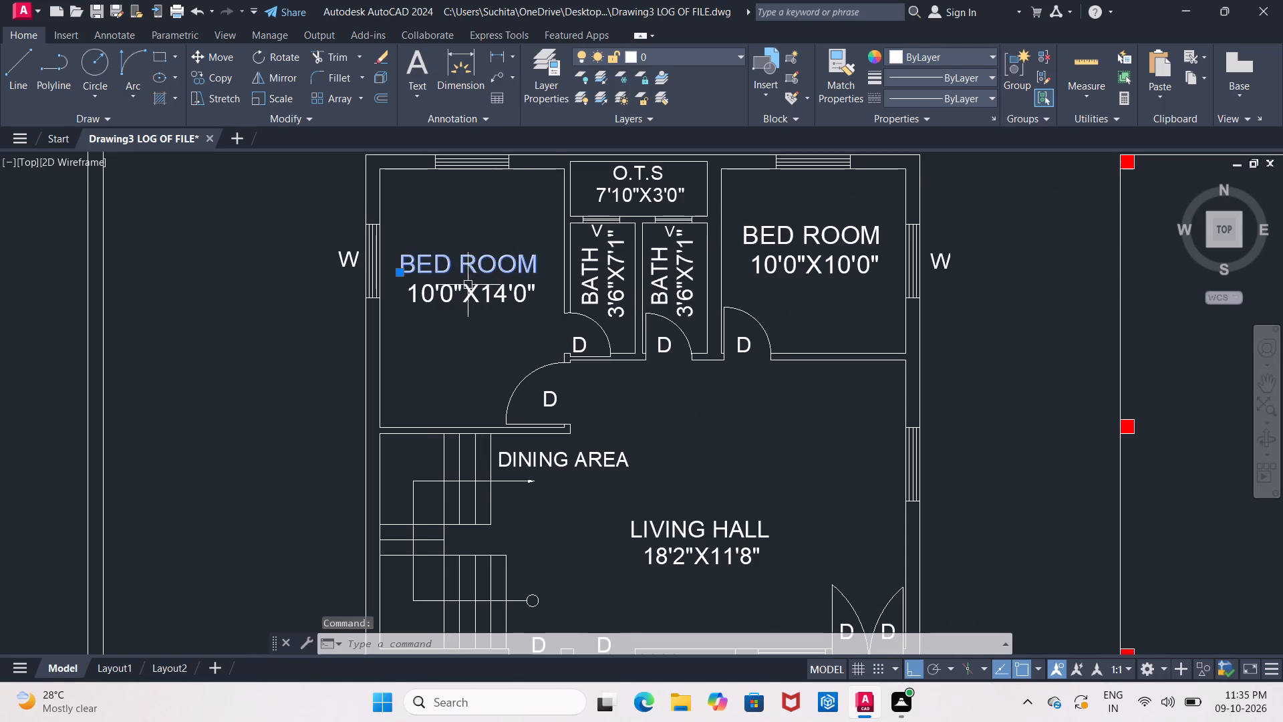
click(468, 286)
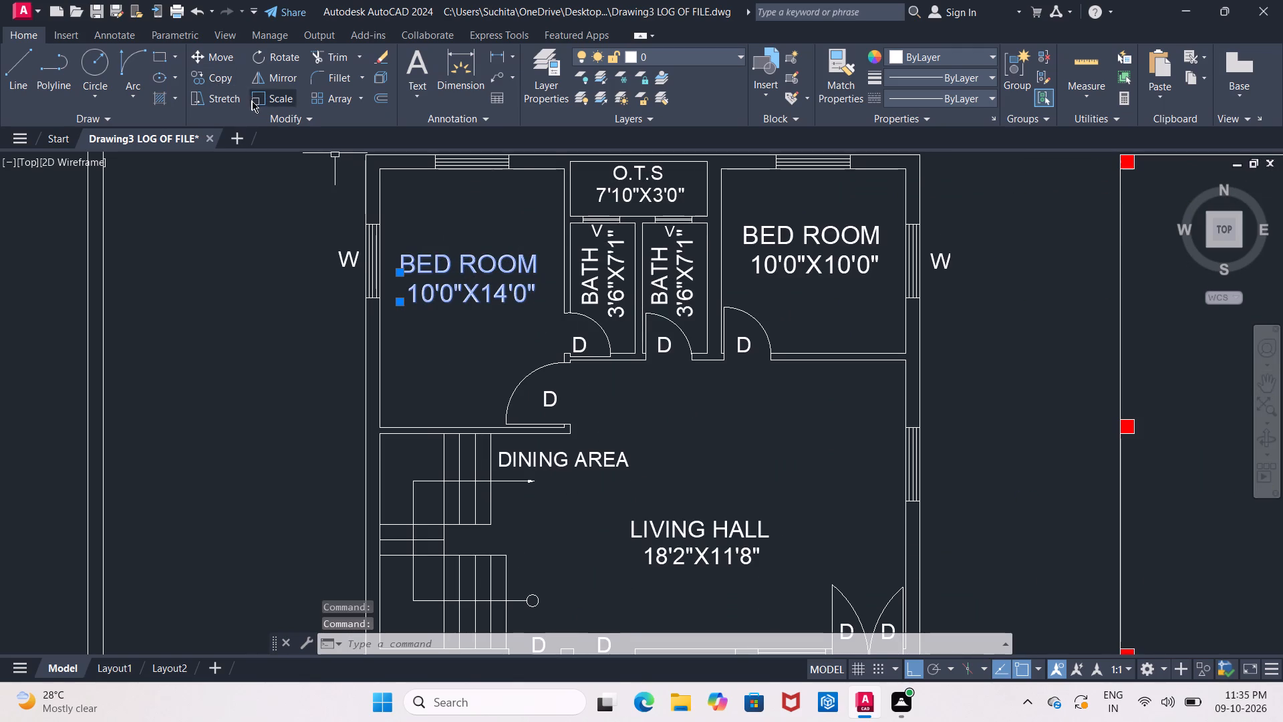
click(252, 101)
click(413, 298)
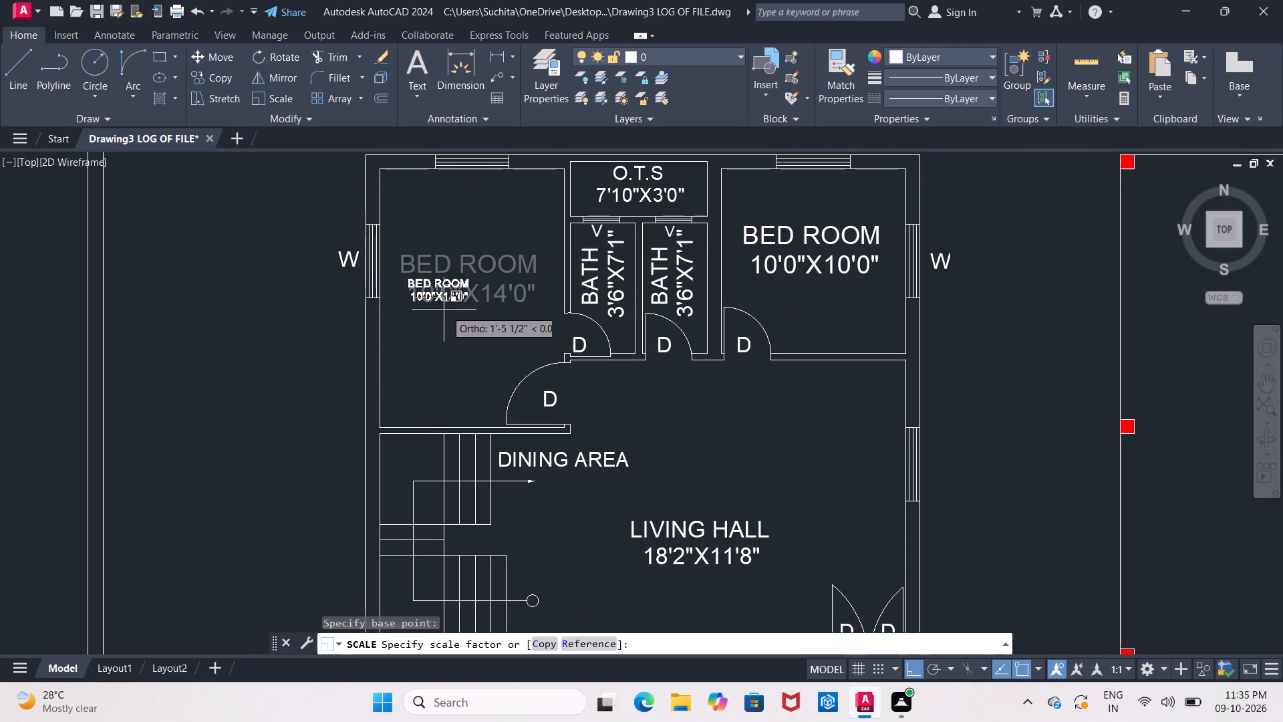
click(492, 332)
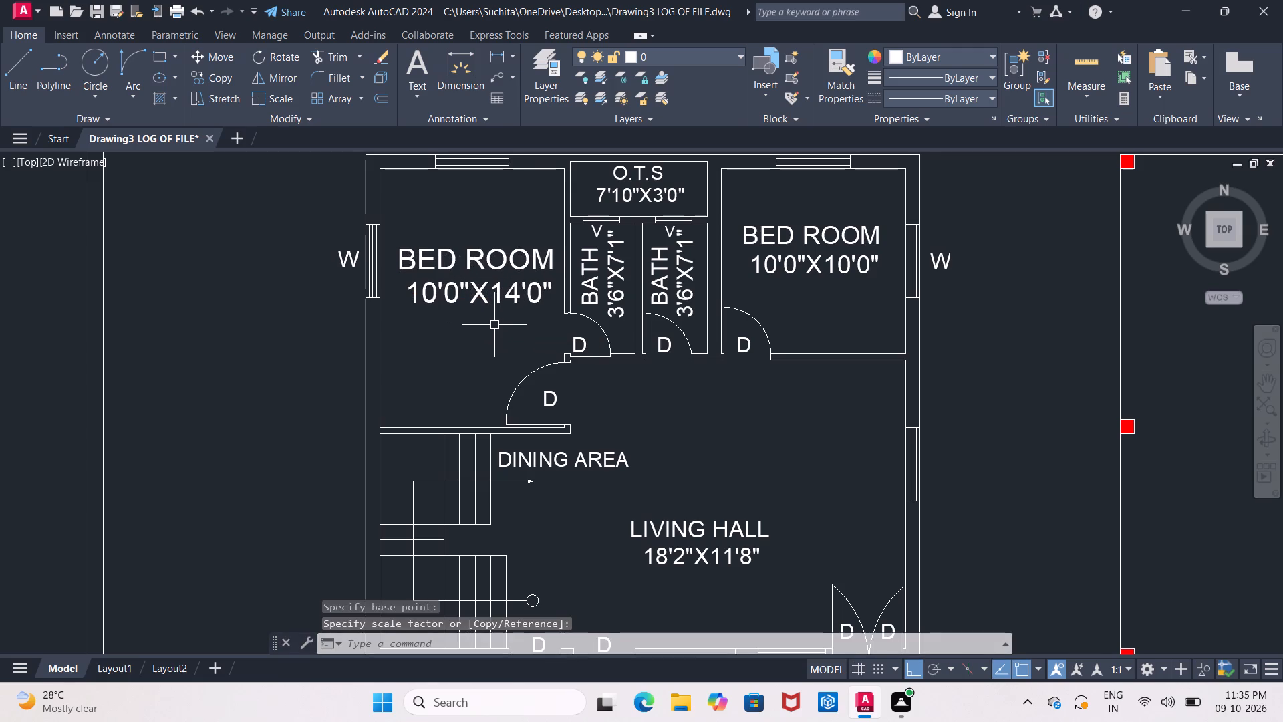
Scale up the O.T.S name and its 7'10"X3'0" size text in the plan, from the start of the size text.
middle_drag(489, 324, 388, 336)
middle_drag(514, 215, 465, 269)
scroll(460, 267, down, 1)
scroll(481, 249, up, 1)
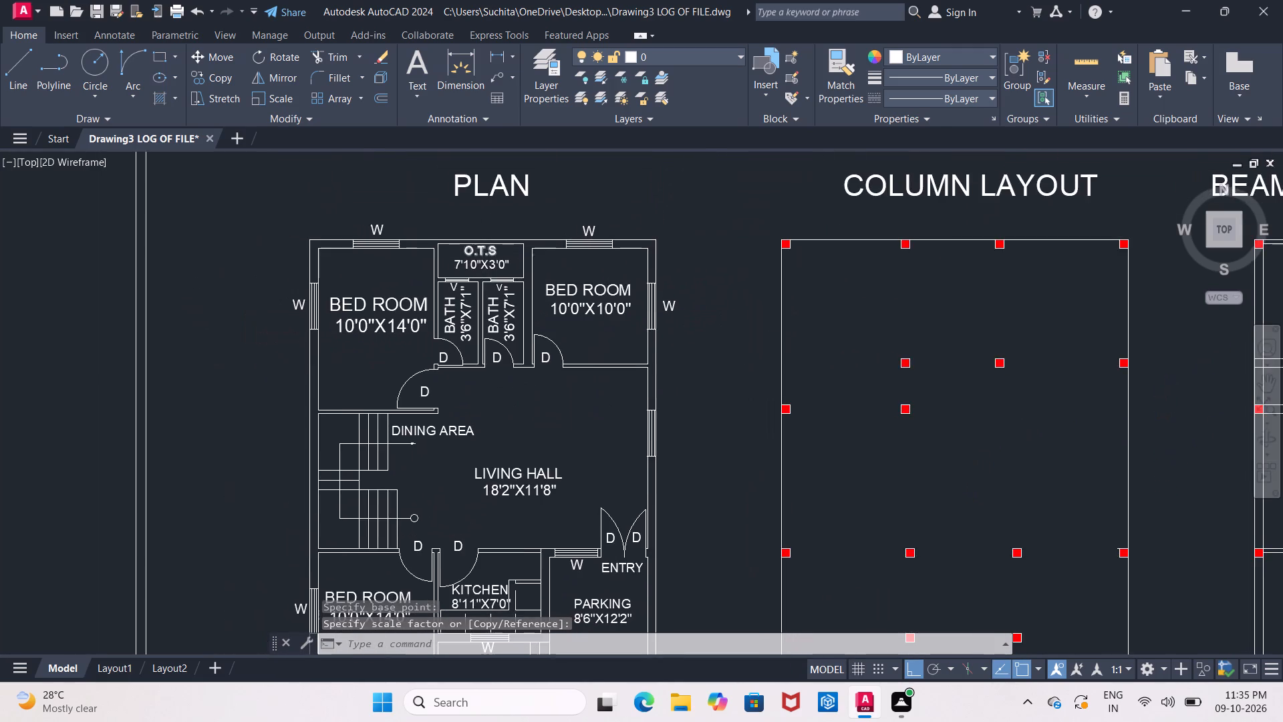
scroll(481, 249, up, 1)
click(463, 251)
key(Escape)
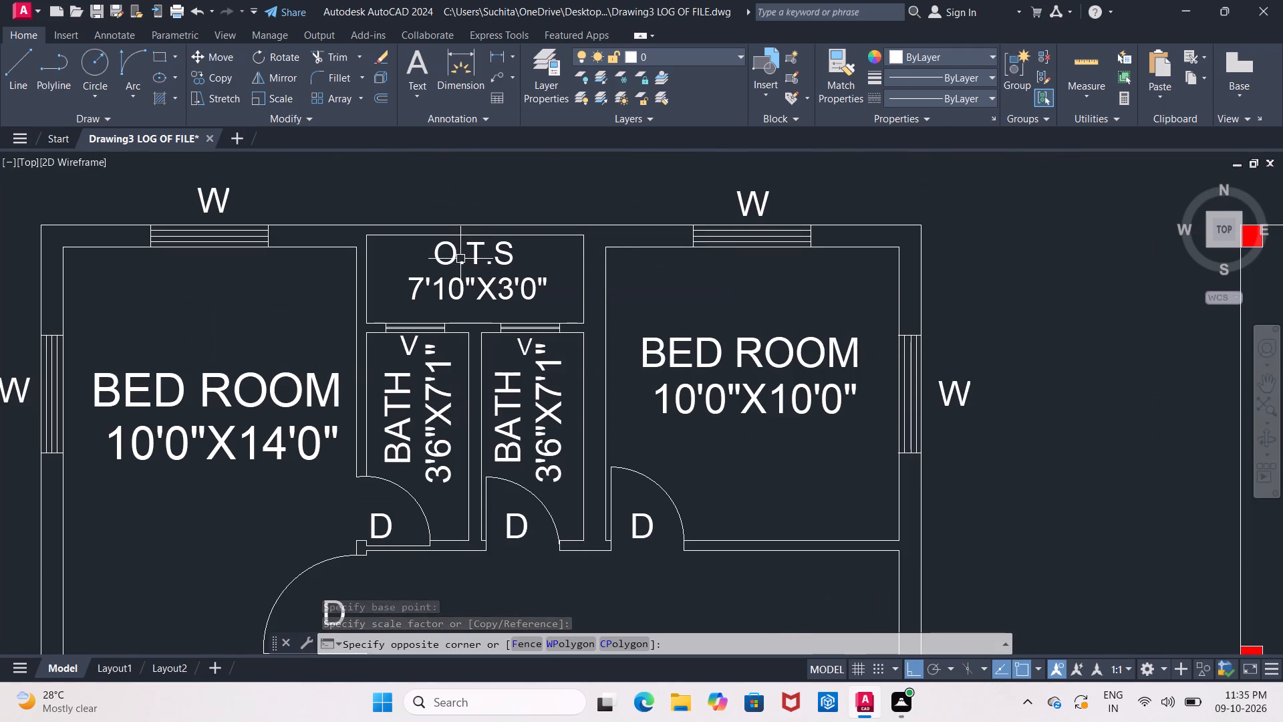
click(440, 253)
click(456, 285)
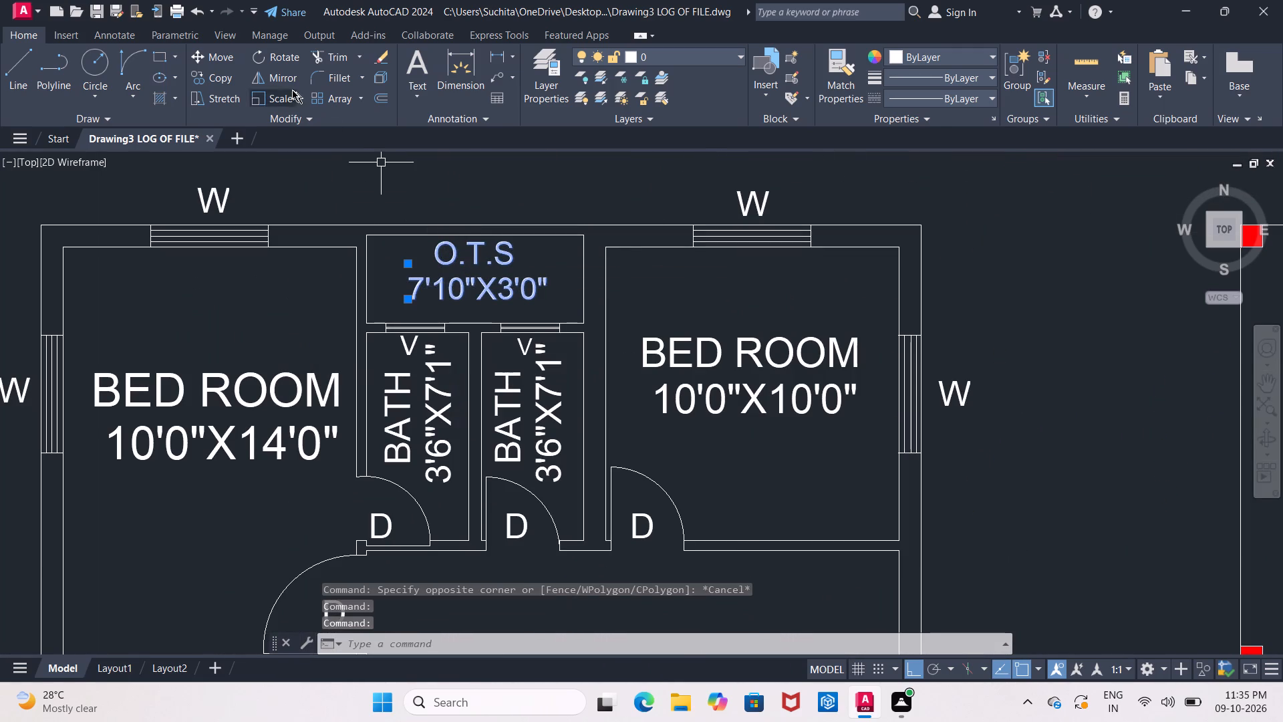
click(262, 100)
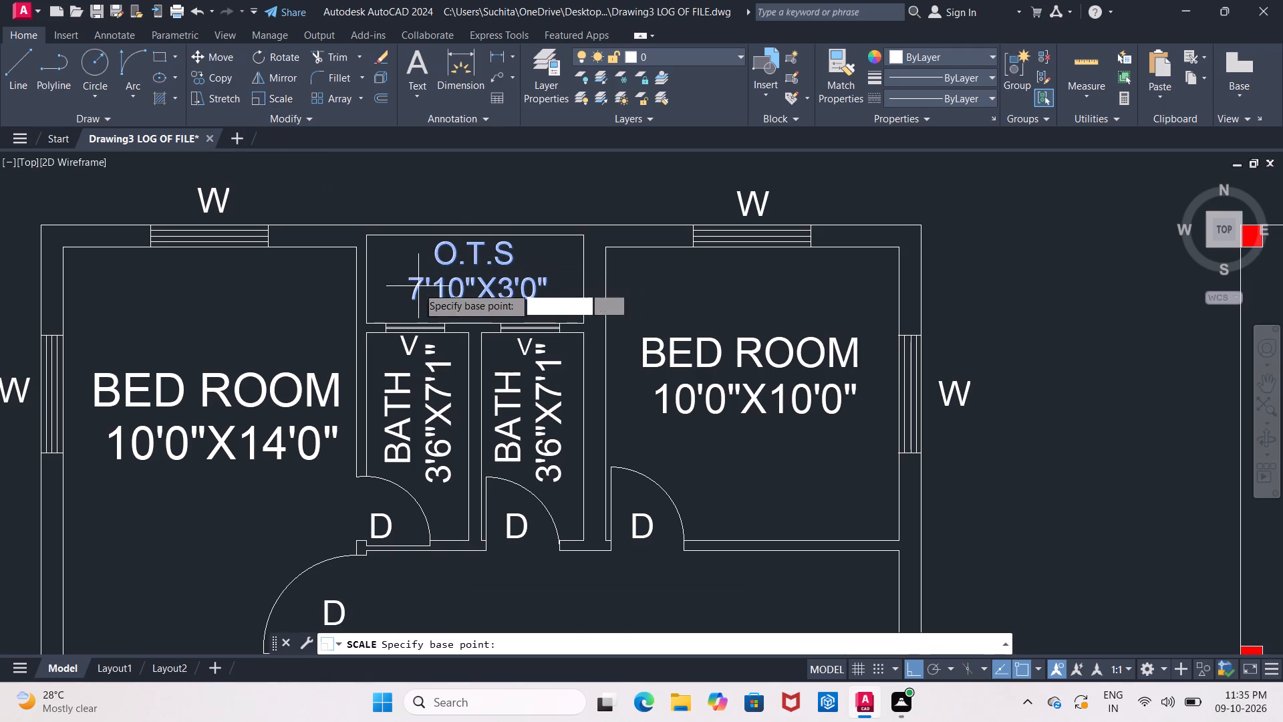
click(412, 293)
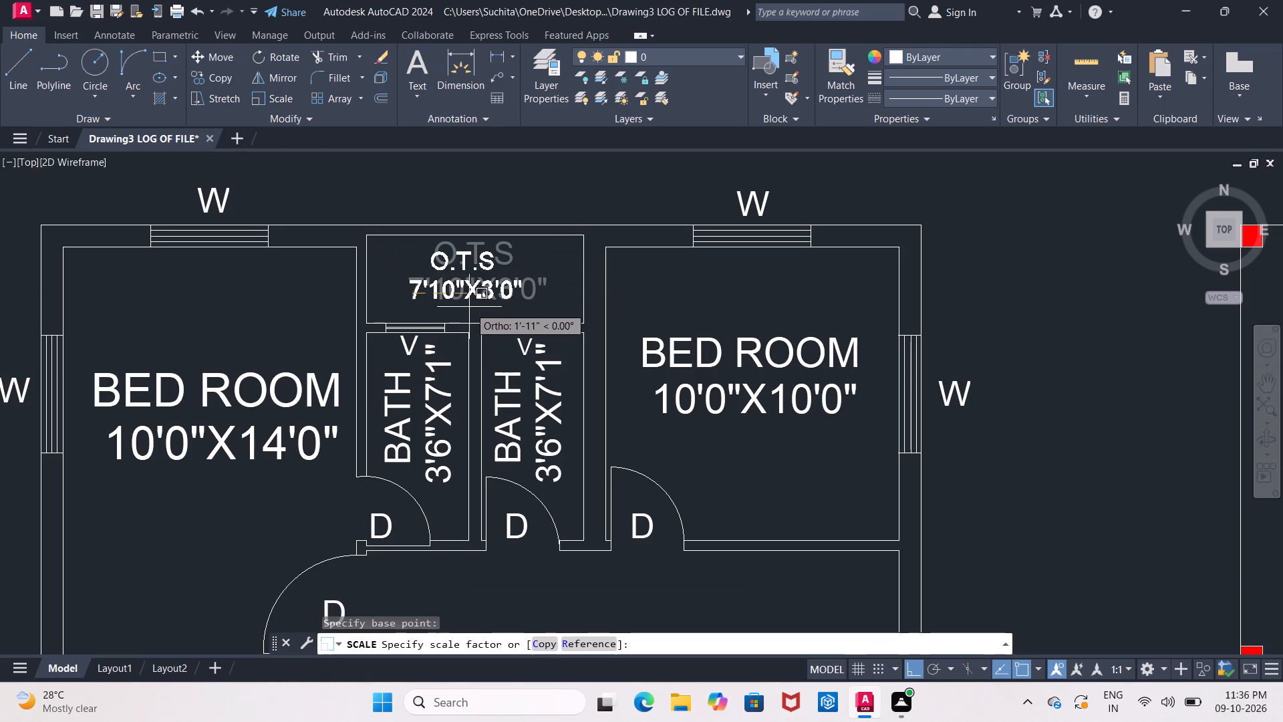
click(493, 313)
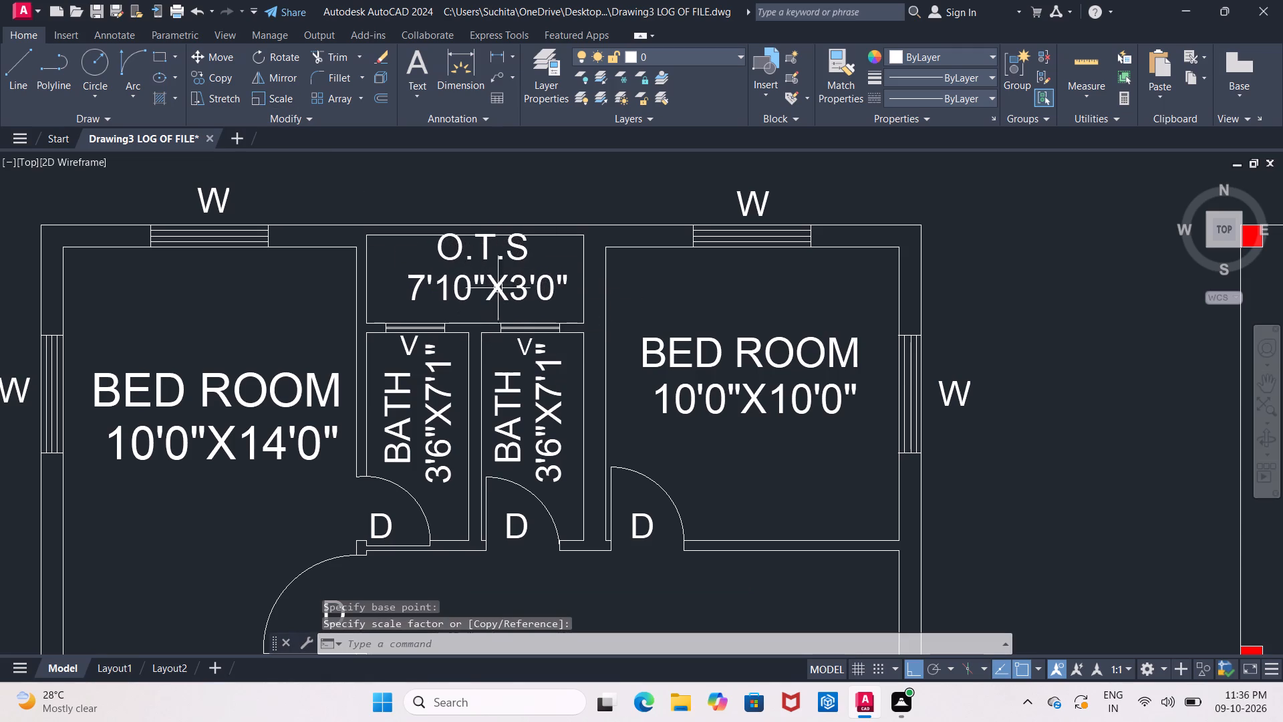
Move the O.T.S name and its 7'10"X3'0" size text slightly down inside the O.T.S box of the plan.
click(482, 252)
click(497, 295)
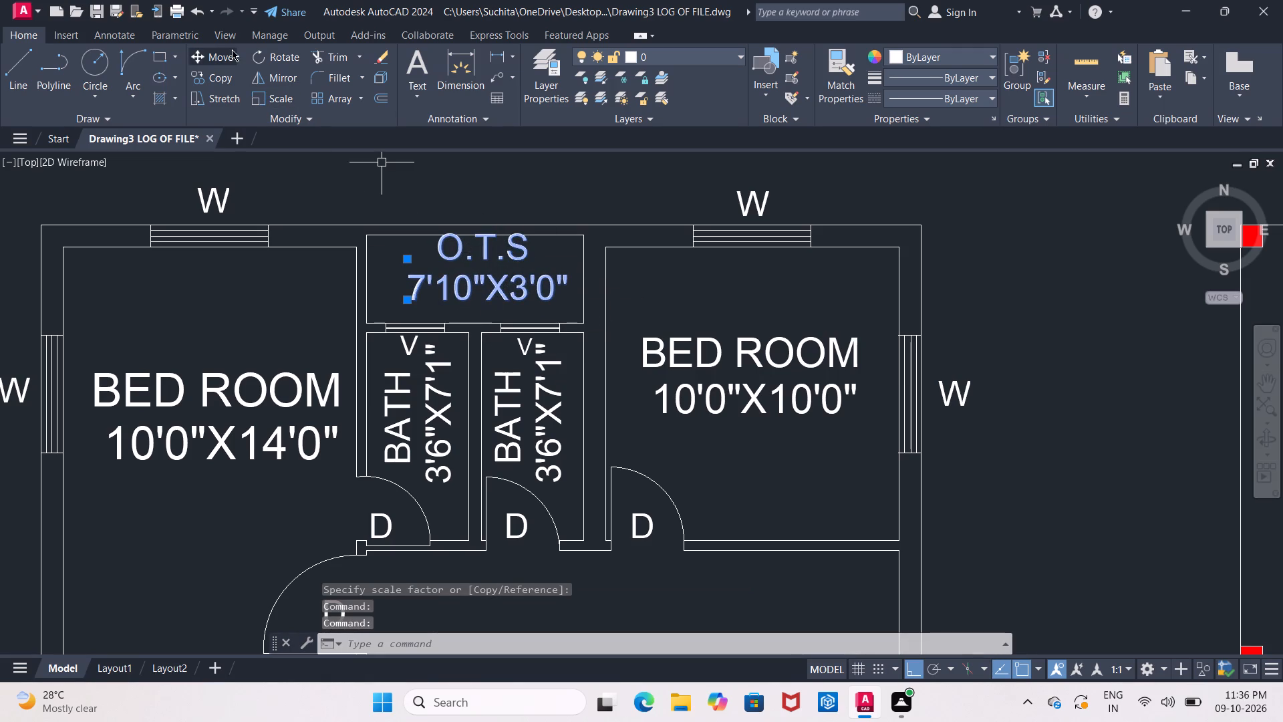
click(226, 59)
click(480, 263)
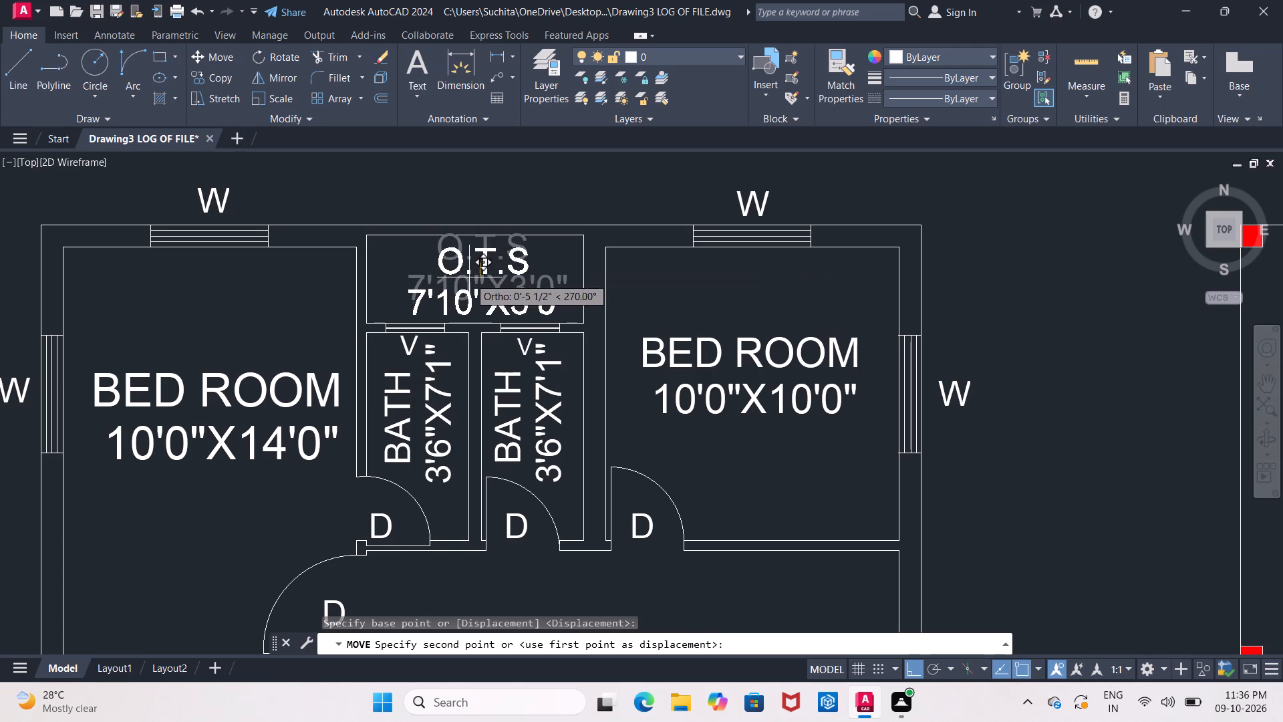
click(468, 280)
Scale up the BED ROOM name and its 10'0"X10'0" size text in the plan, from the start of the size text.
scroll(468, 276, down, 1)
middle_drag(467, 275, 461, 274)
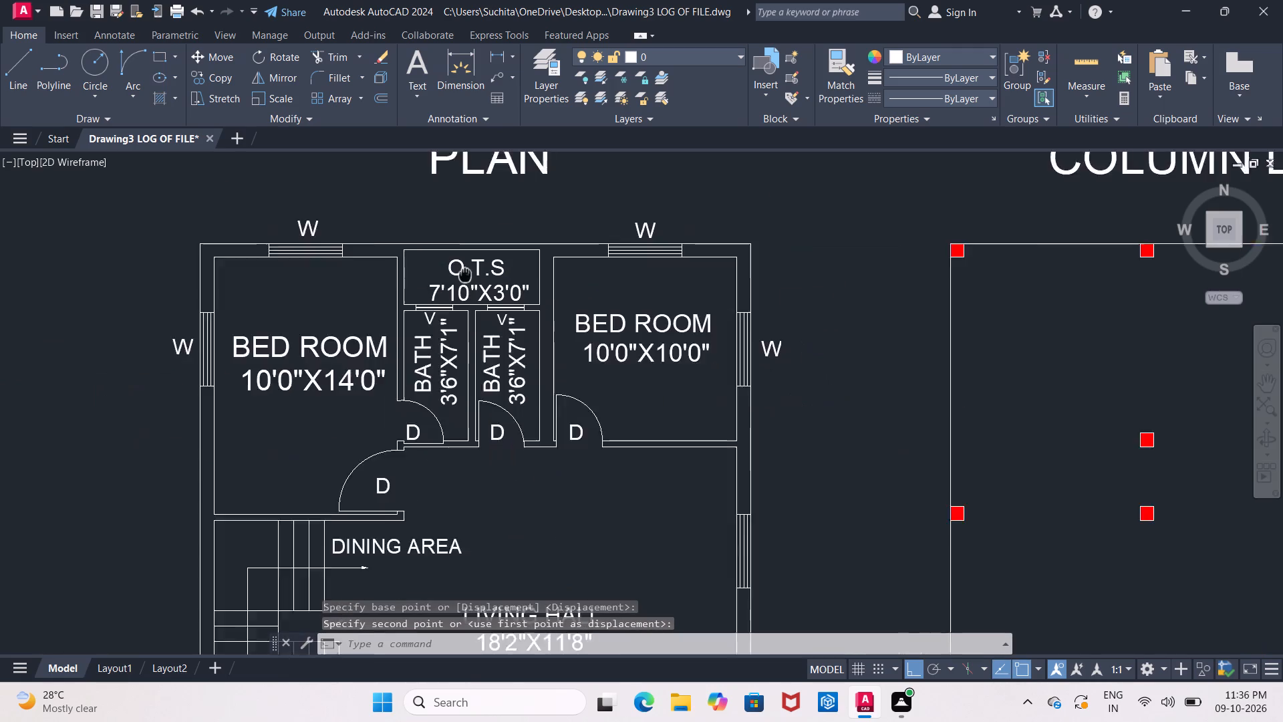
middle_drag(461, 274, 412, 249)
middle_drag(530, 249, 474, 219)
click(500, 259)
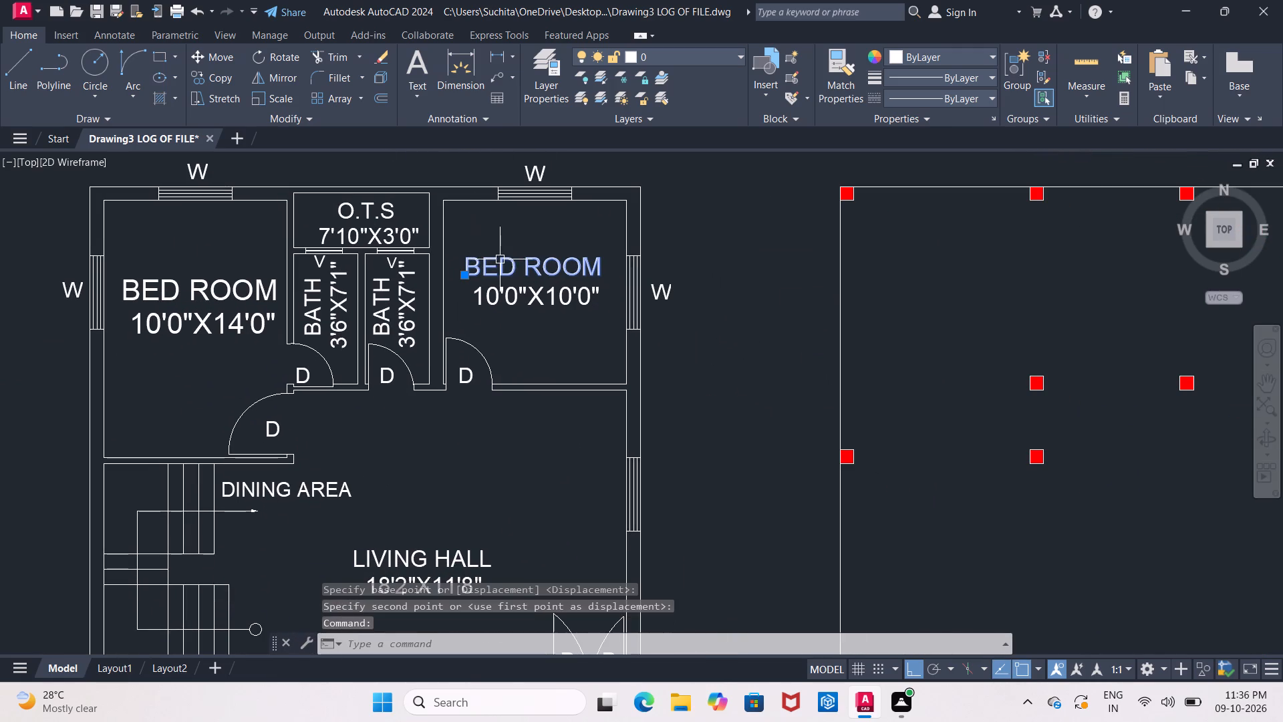
click(508, 291)
click(255, 98)
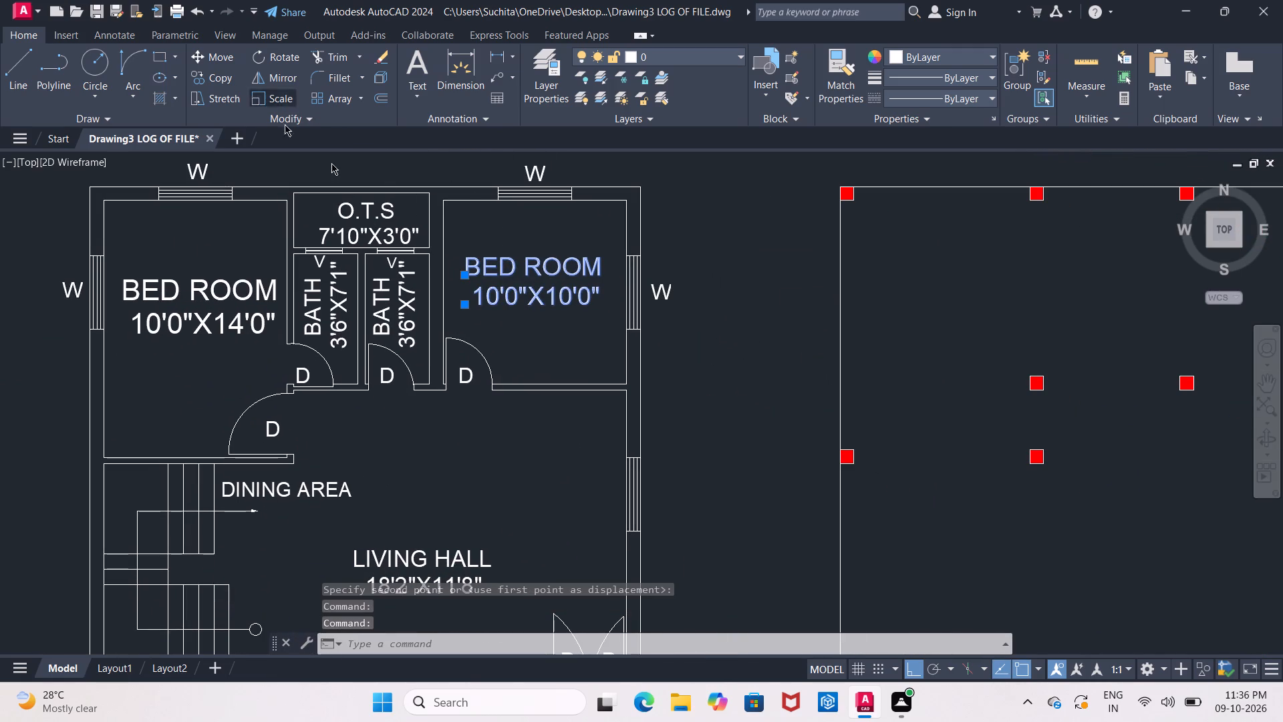
click(470, 302)
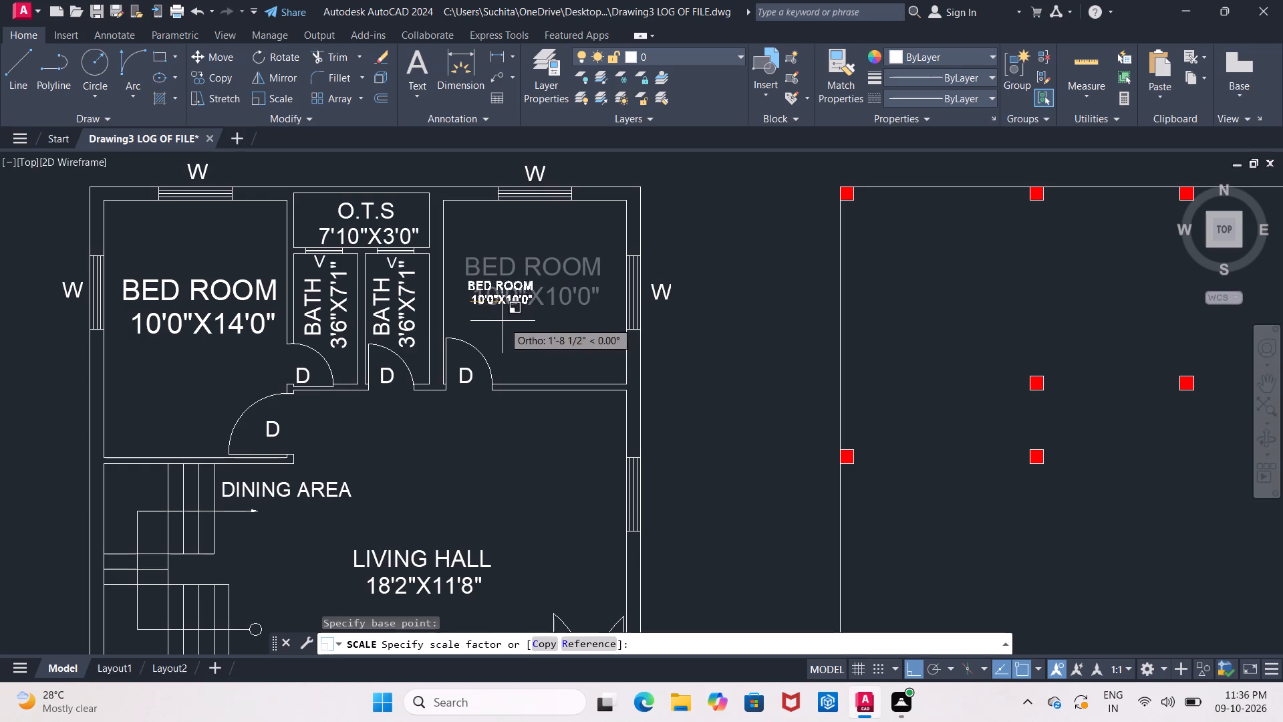
click(546, 374)
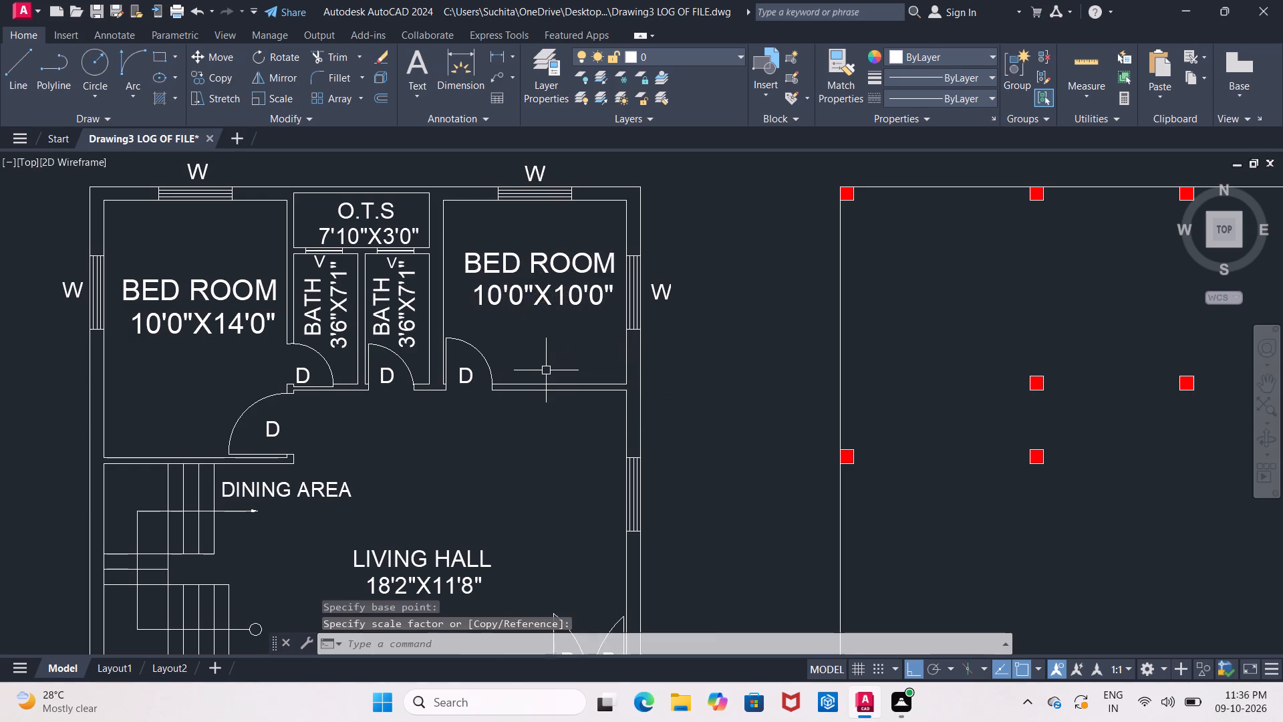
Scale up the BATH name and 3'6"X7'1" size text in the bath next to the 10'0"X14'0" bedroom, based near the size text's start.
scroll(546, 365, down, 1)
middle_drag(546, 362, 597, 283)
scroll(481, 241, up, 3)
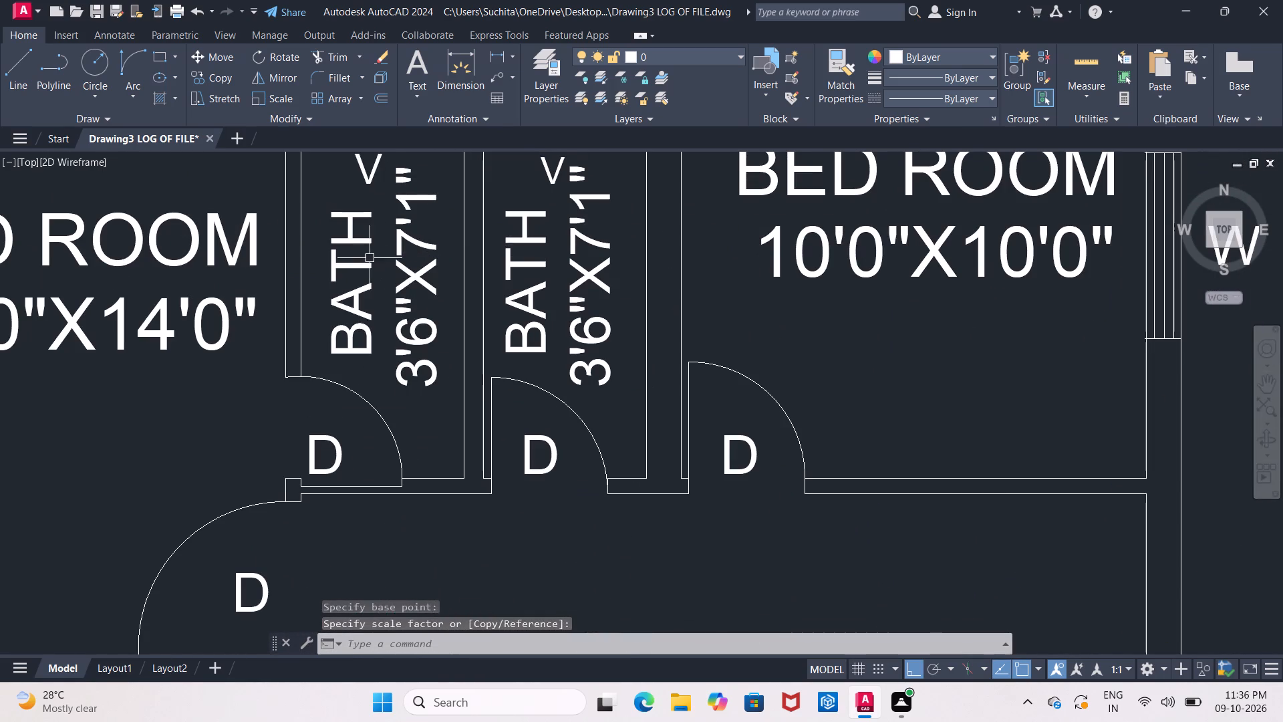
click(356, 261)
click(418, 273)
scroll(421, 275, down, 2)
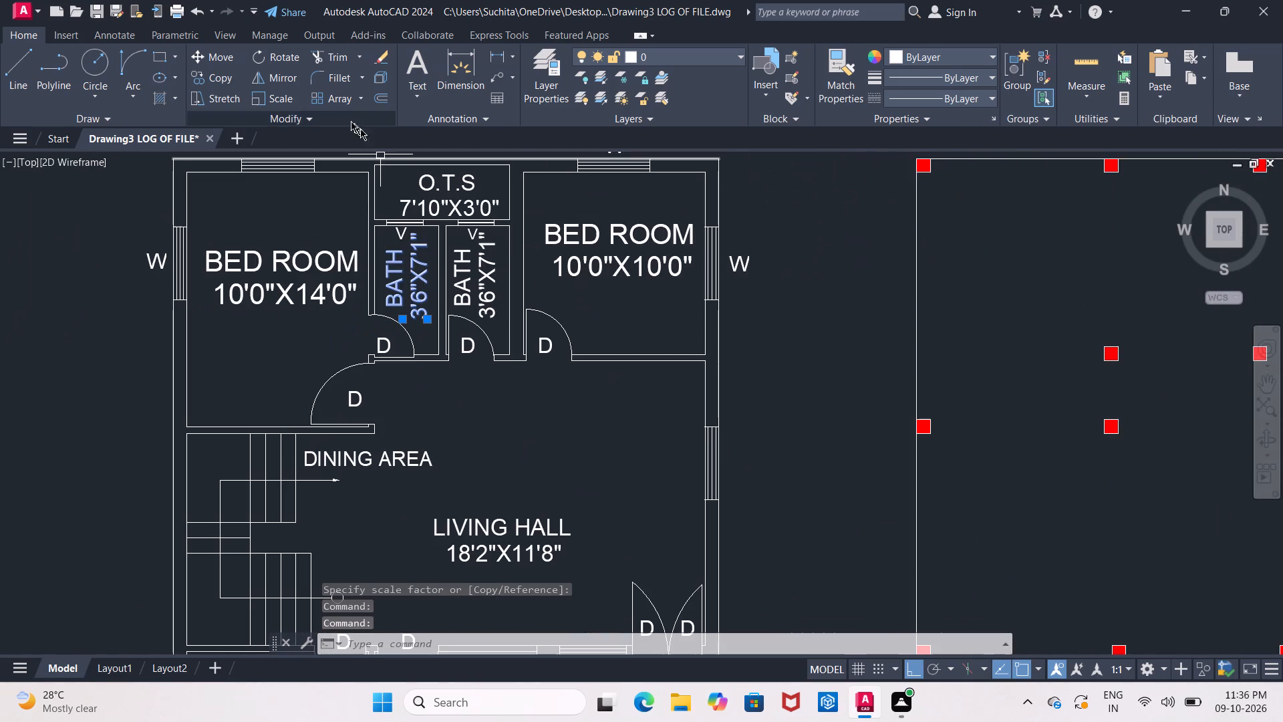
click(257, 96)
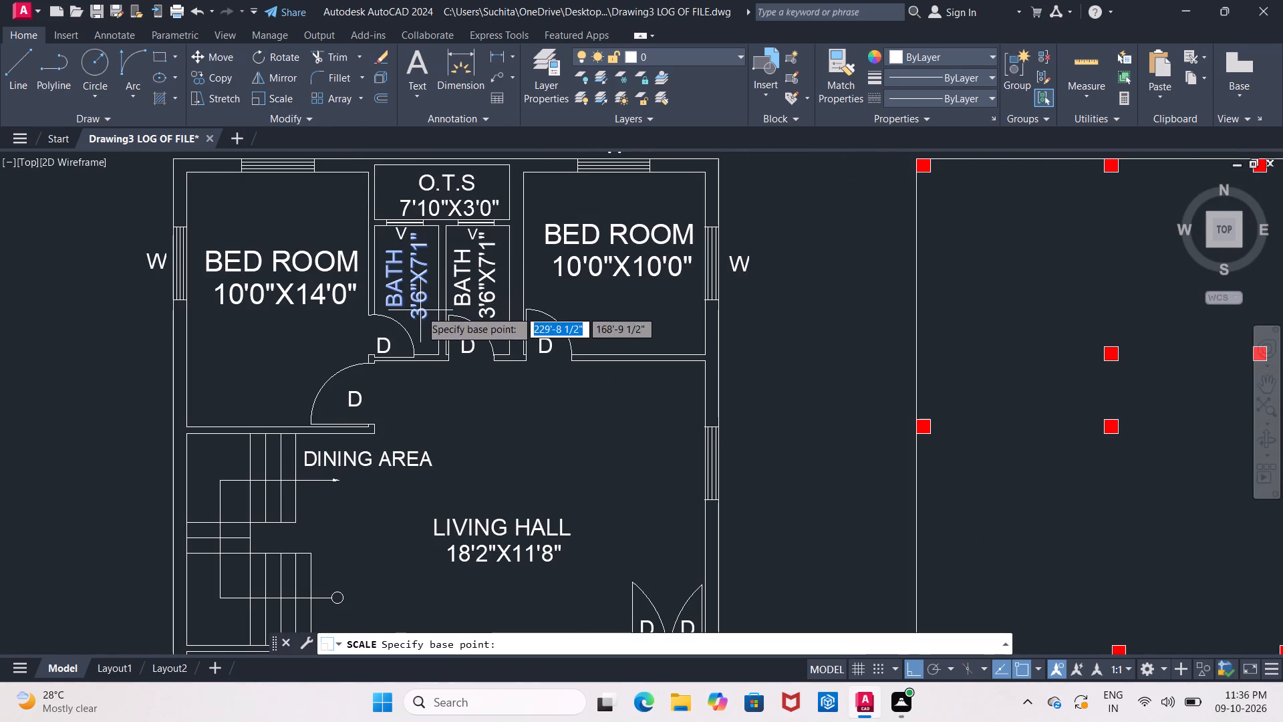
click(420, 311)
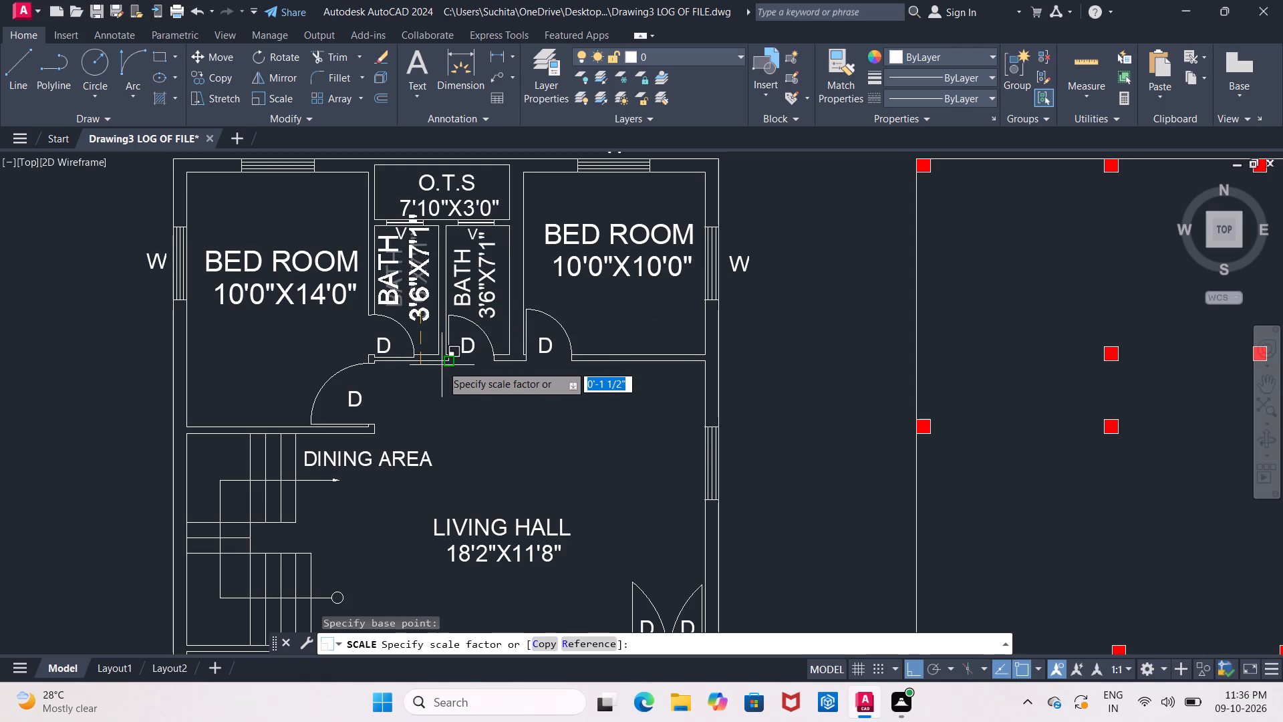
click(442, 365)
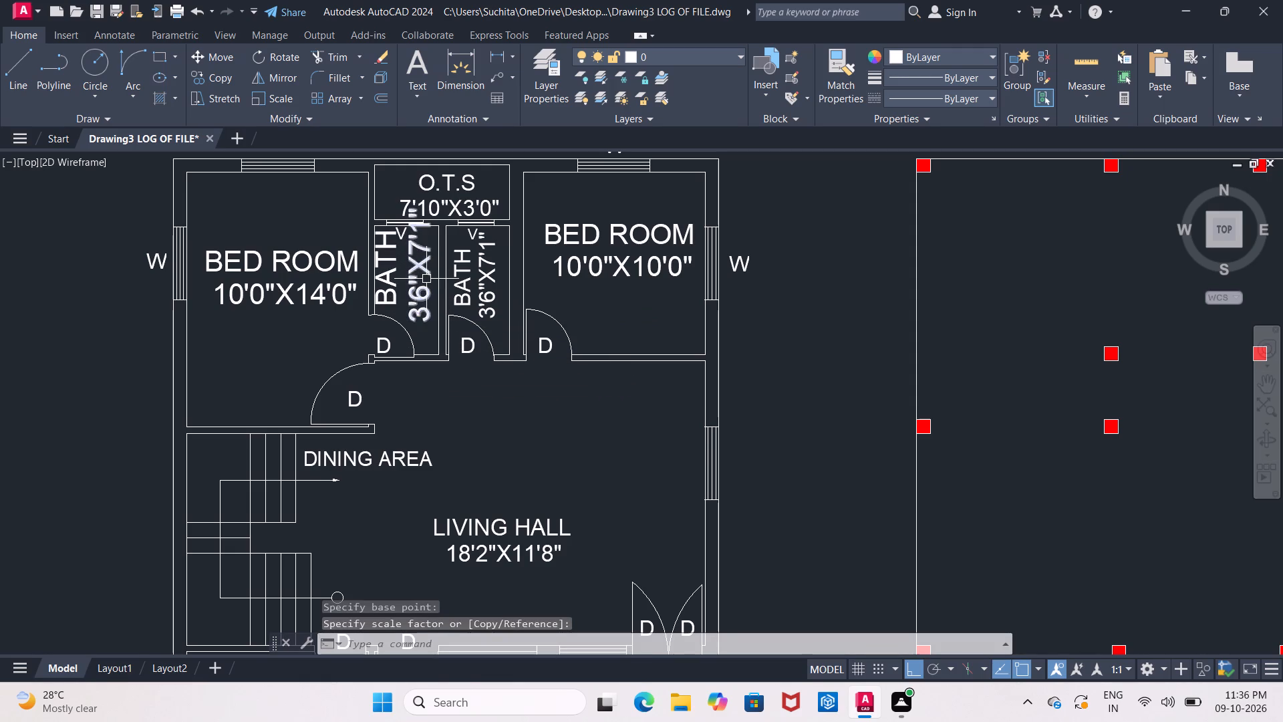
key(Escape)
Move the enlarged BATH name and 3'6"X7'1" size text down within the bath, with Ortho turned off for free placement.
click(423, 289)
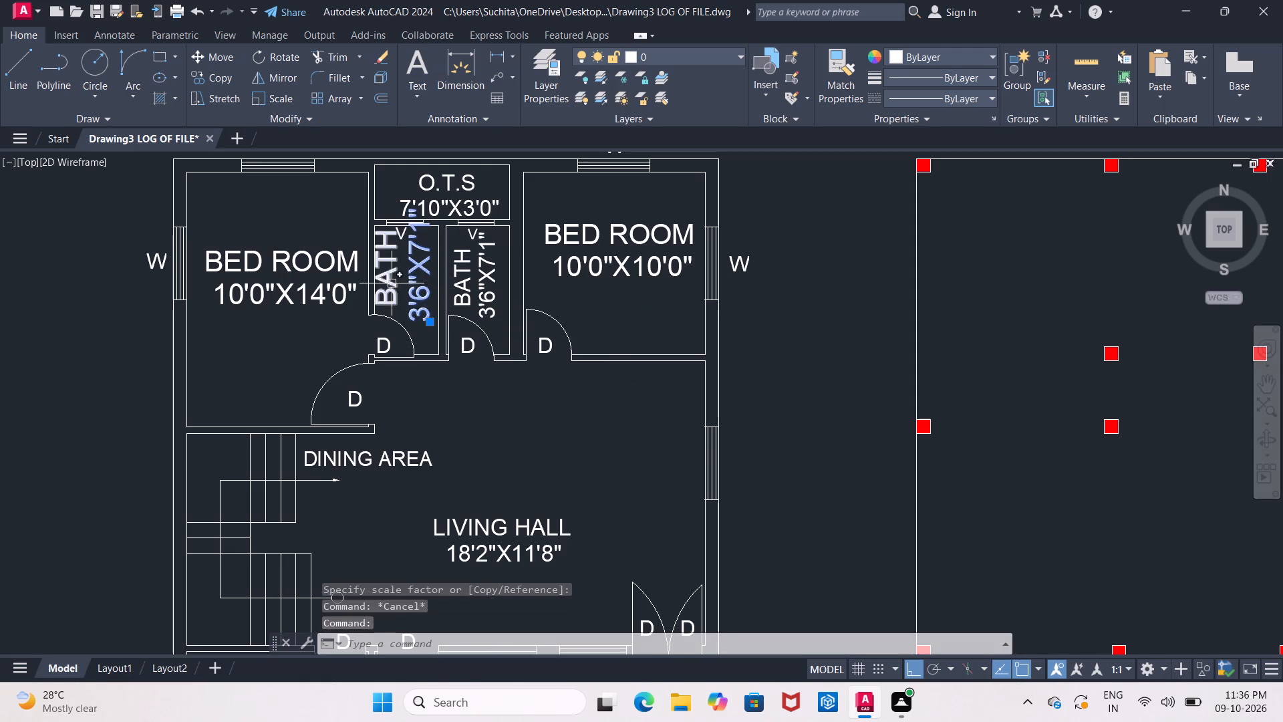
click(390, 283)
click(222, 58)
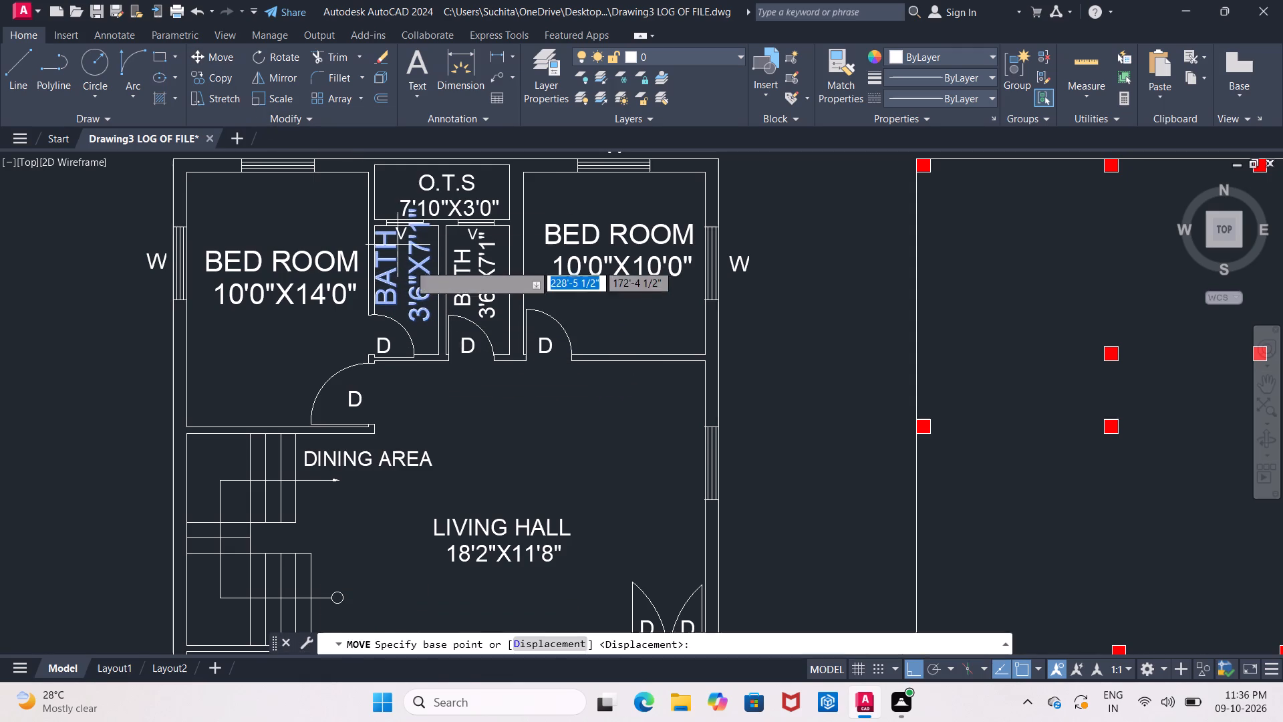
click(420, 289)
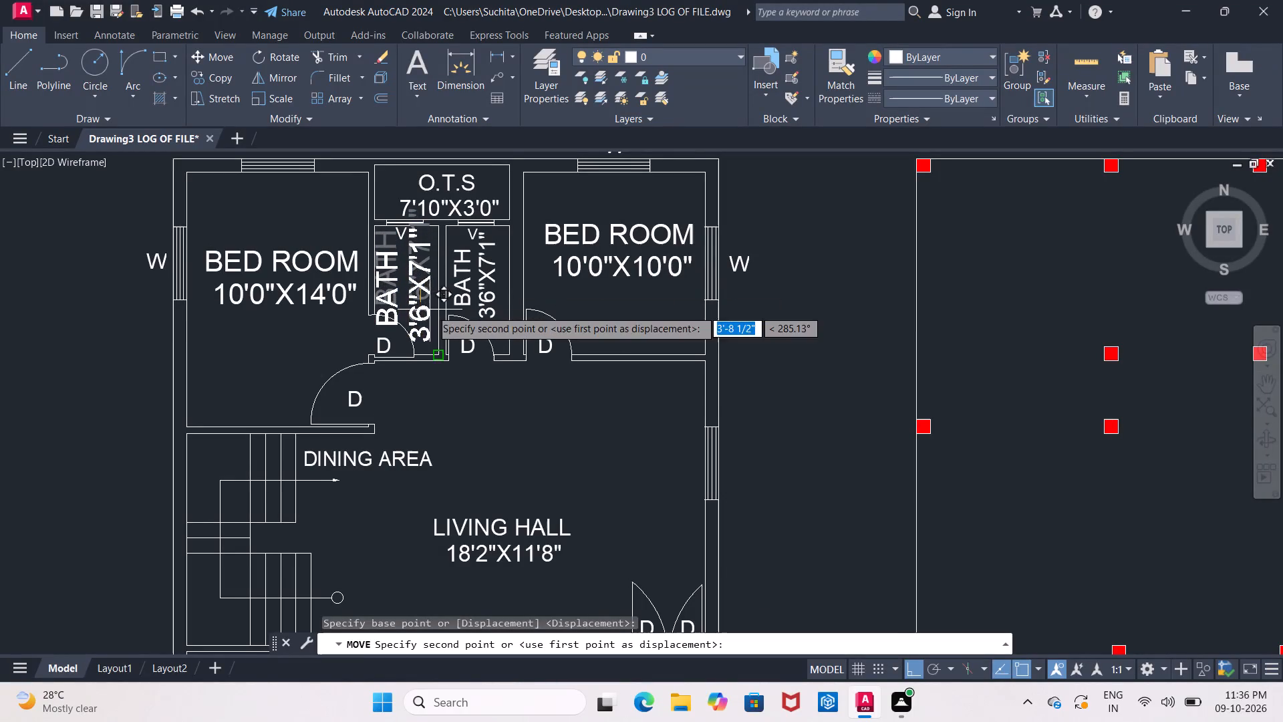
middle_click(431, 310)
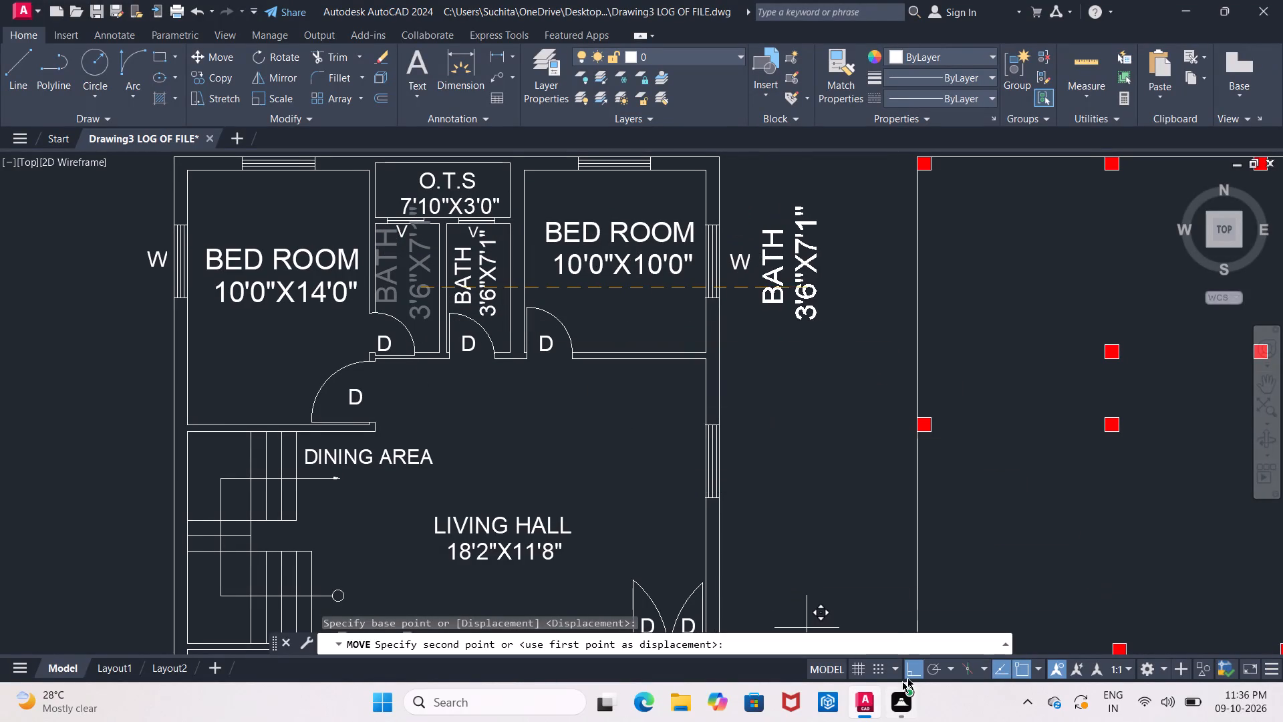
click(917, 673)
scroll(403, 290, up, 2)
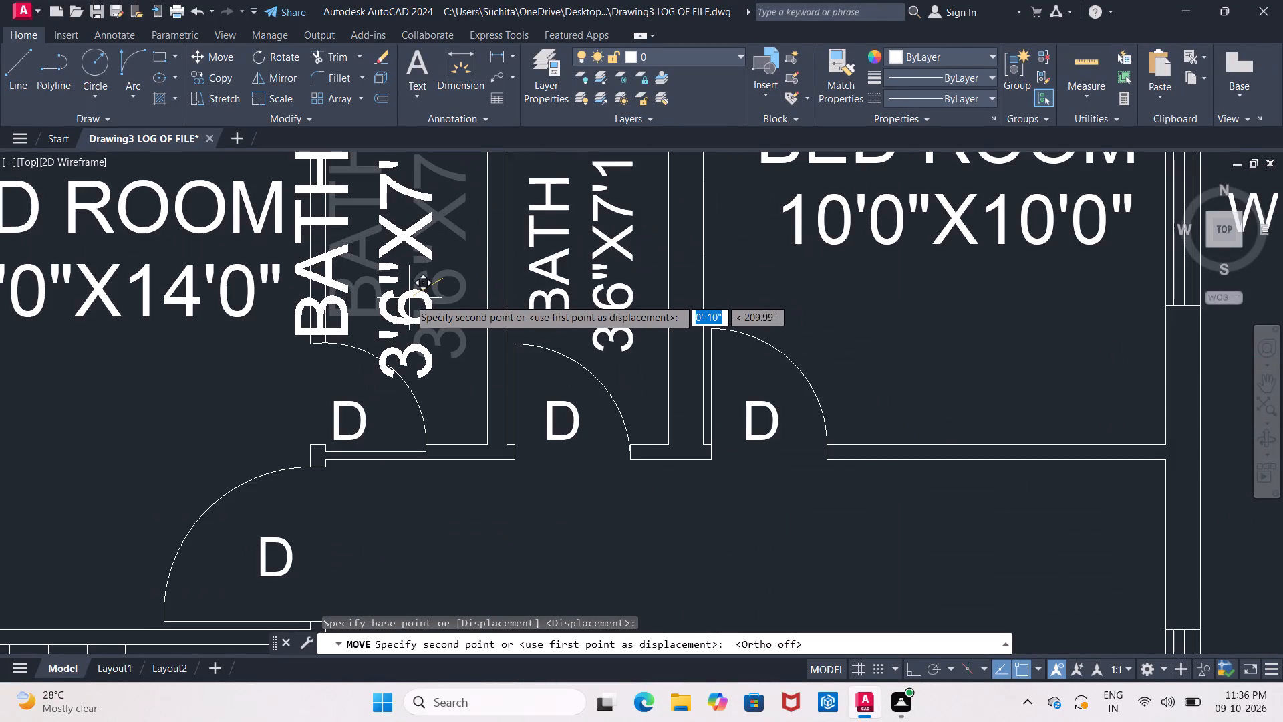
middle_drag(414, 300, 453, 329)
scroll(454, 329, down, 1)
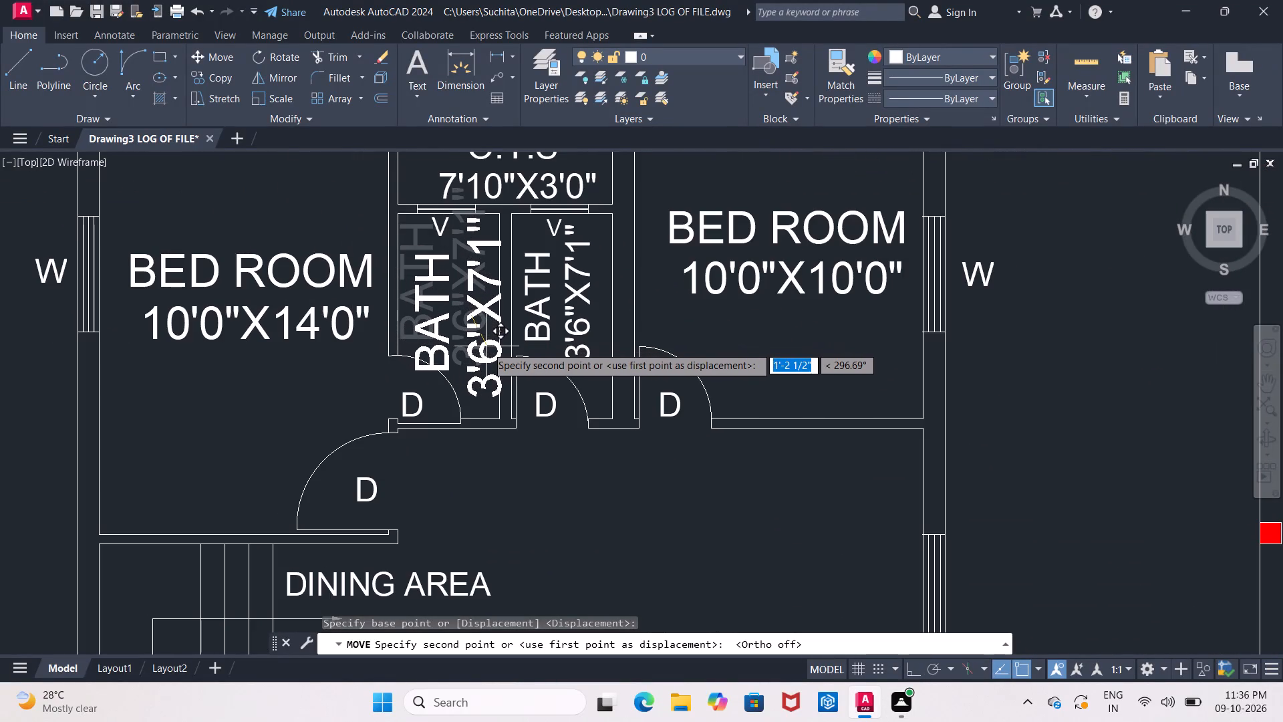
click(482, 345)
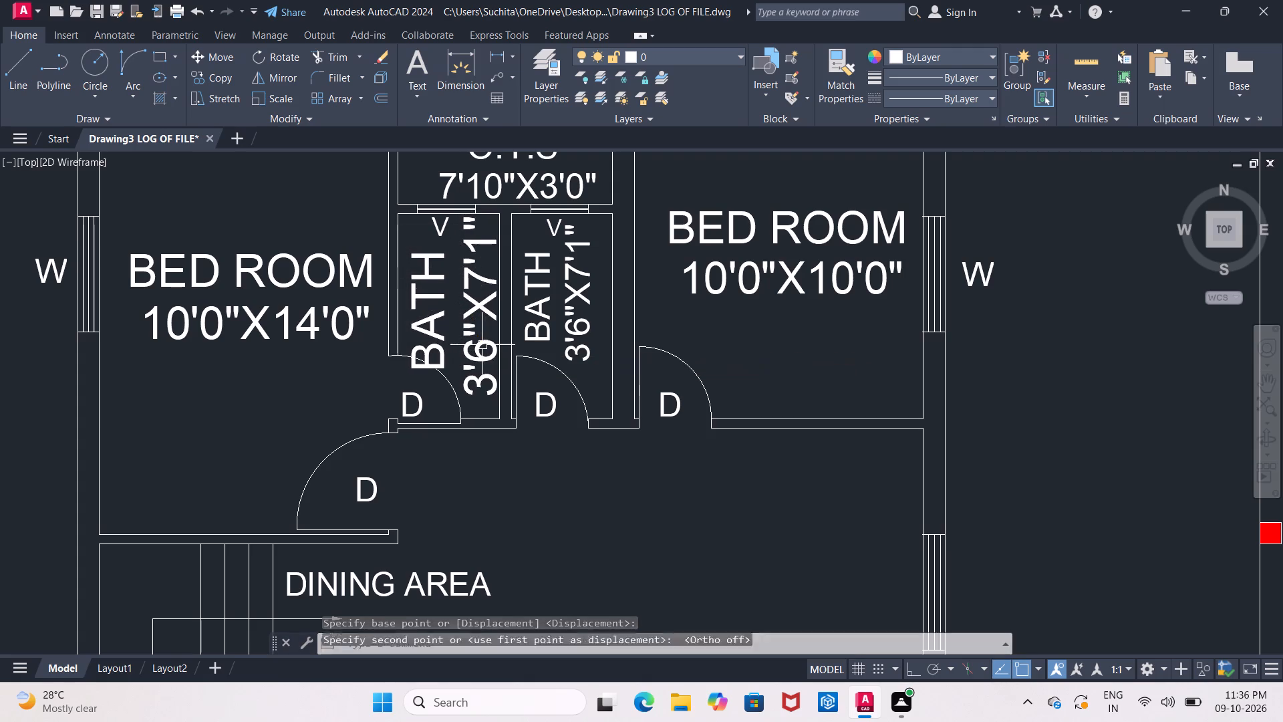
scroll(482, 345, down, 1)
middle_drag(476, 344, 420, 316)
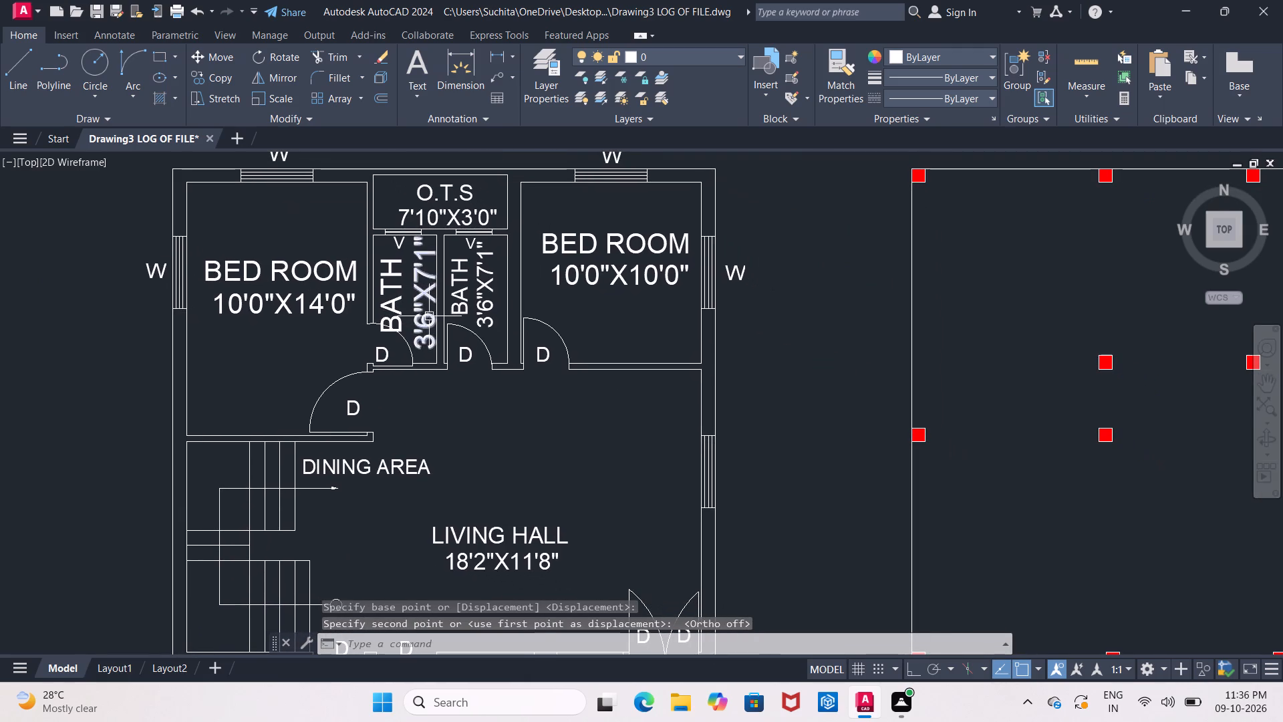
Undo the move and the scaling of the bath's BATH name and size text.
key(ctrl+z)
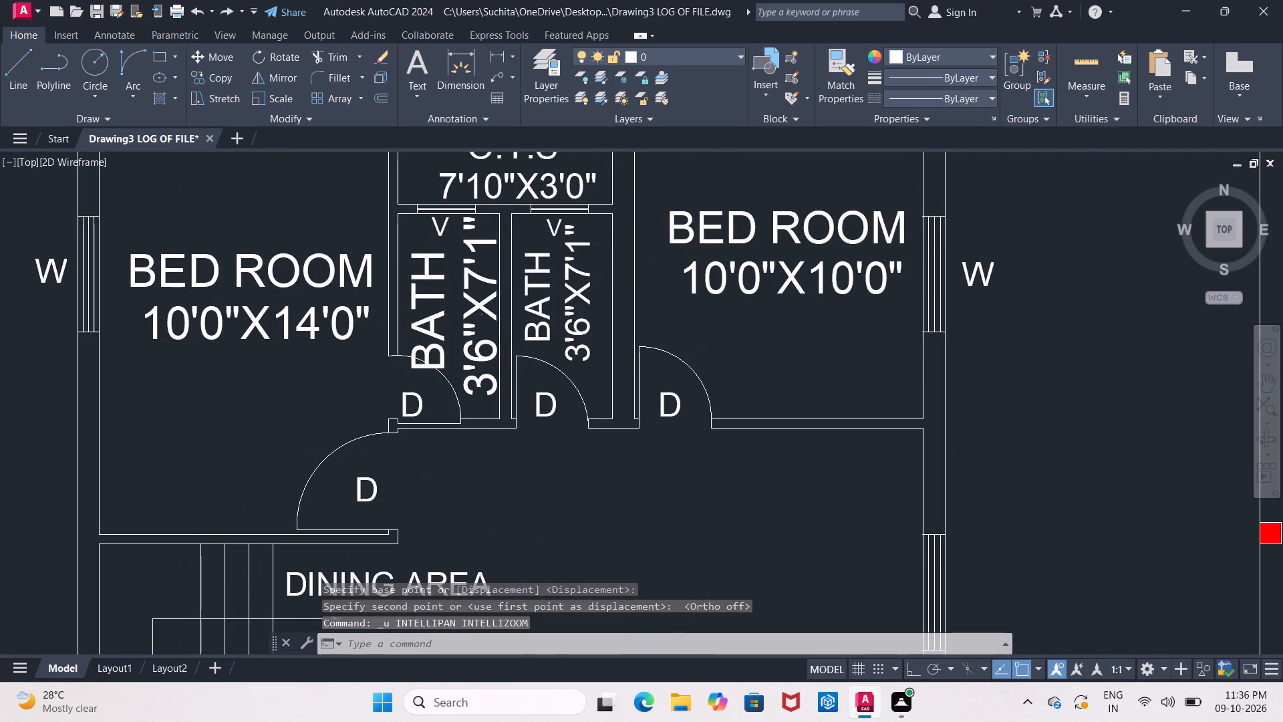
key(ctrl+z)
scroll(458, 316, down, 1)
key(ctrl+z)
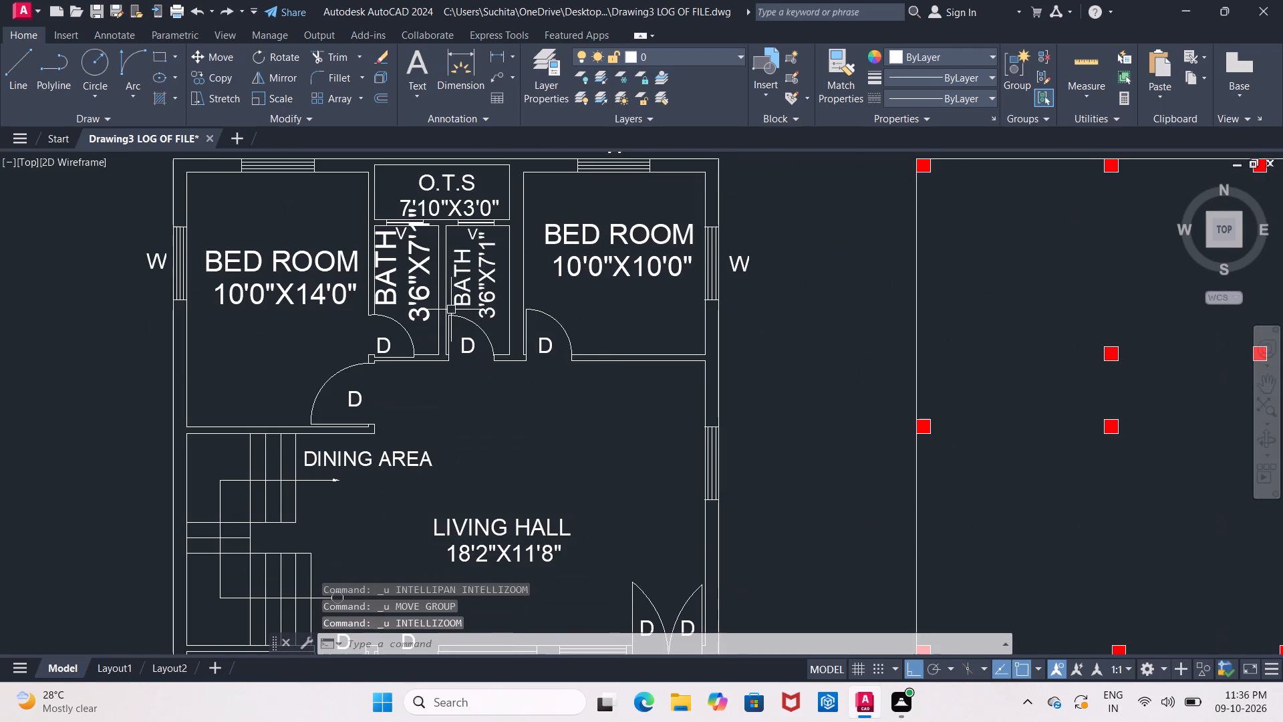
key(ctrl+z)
Examine the label sizes in the plan and Section A-A against the rest of the framed sheet.
scroll(452, 312, down, 2)
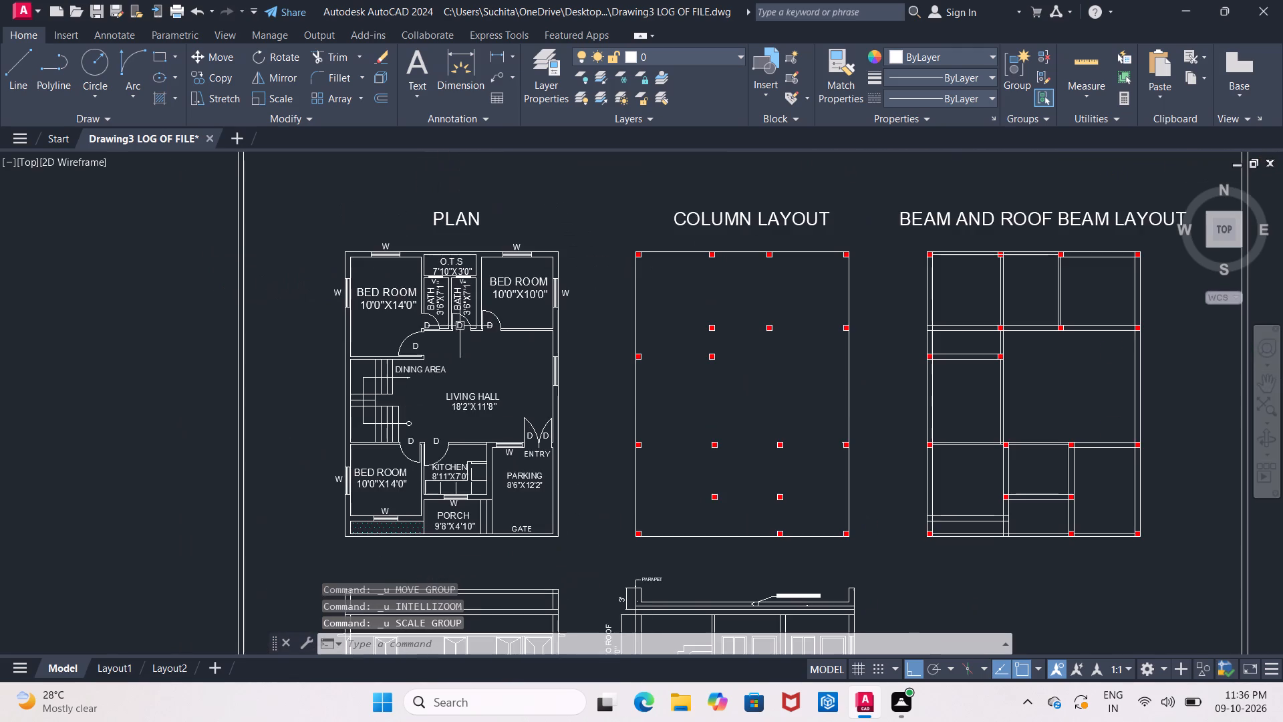
scroll(467, 380, down, 1)
middle_drag(477, 364, 519, 240)
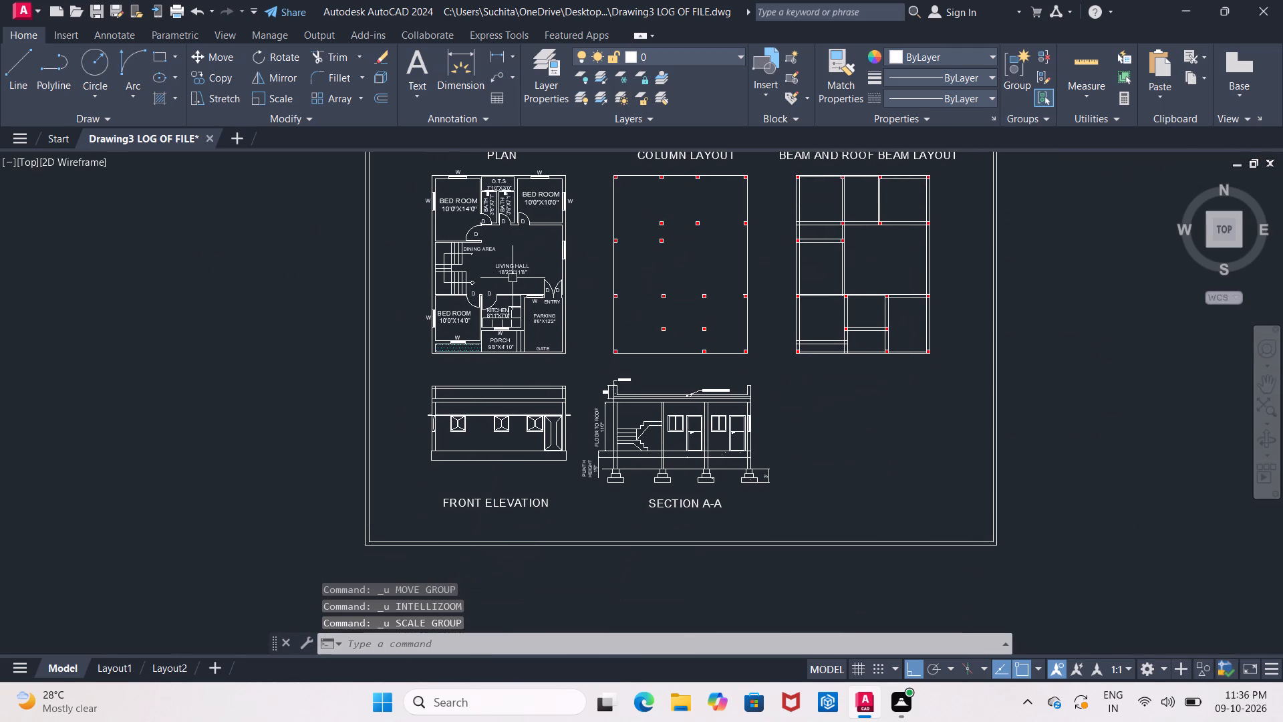
scroll(513, 259, down, 1)
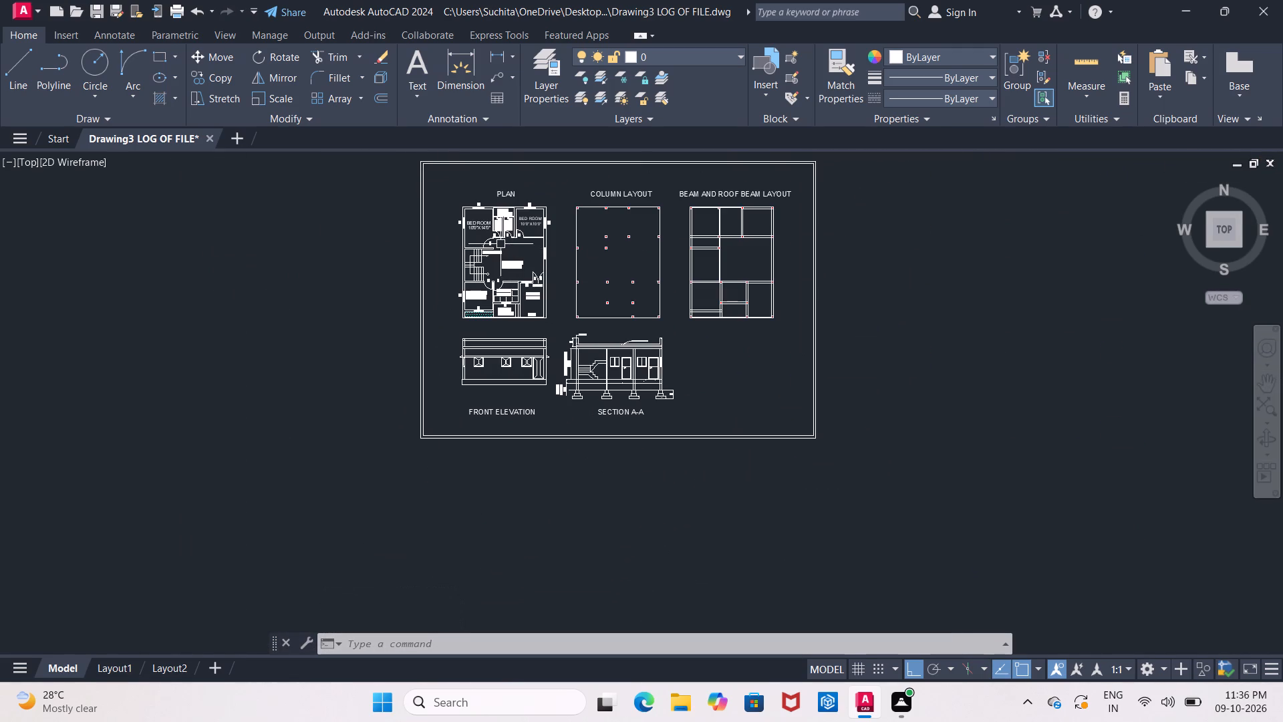
scroll(501, 244, up, 1)
middle_drag(501, 244, 474, 244)
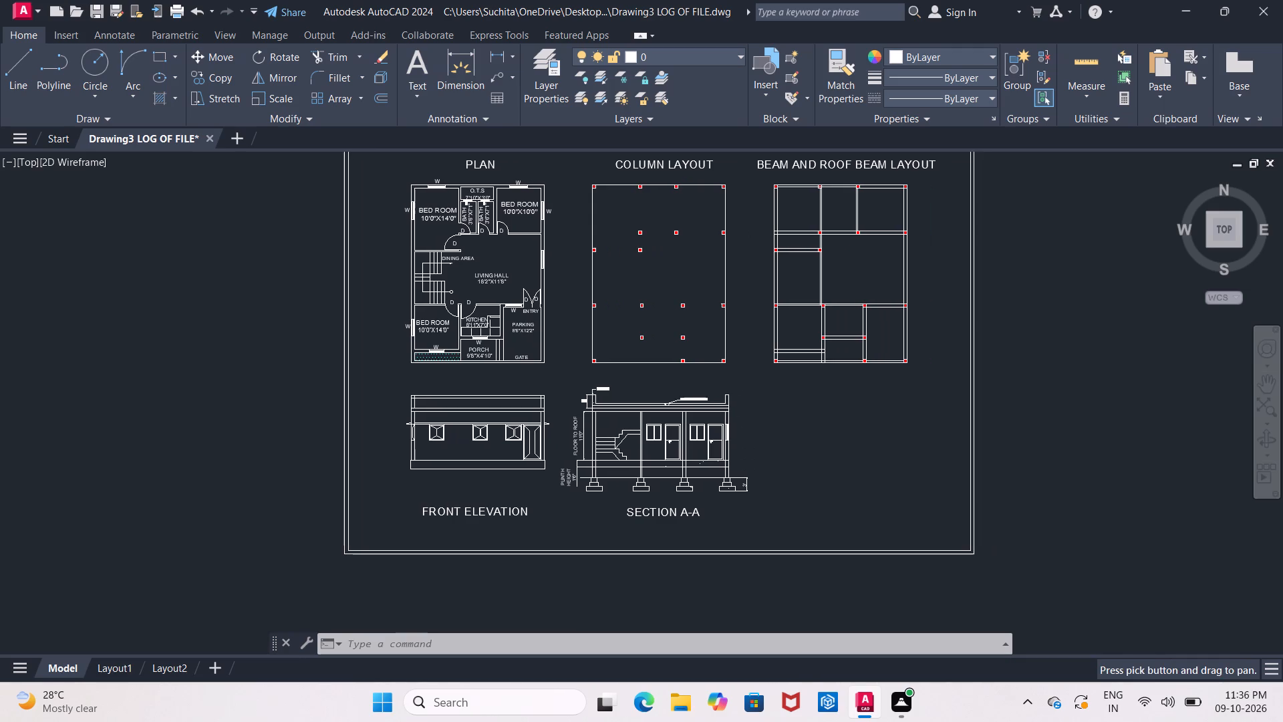
scroll(474, 244, up, 1)
scroll(474, 245, down, 1)
scroll(474, 245, up, 1)
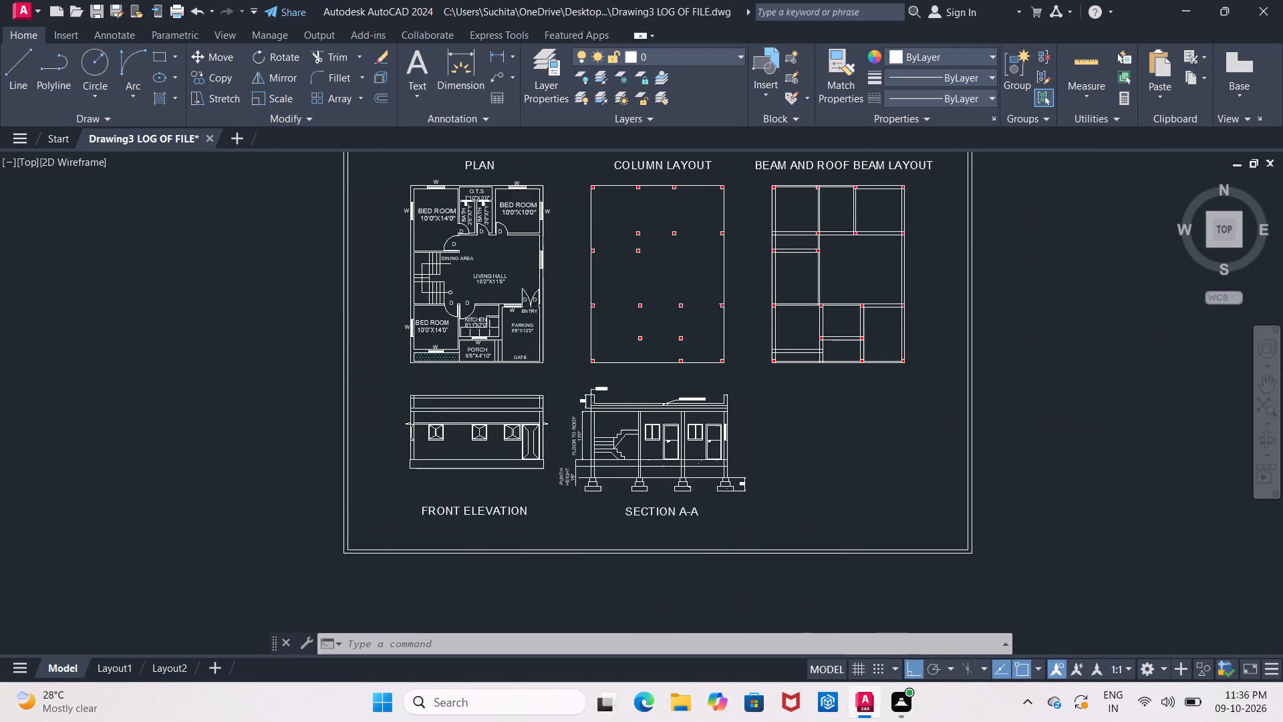
scroll(474, 245, up, 1)
scroll(474, 245, down, 3)
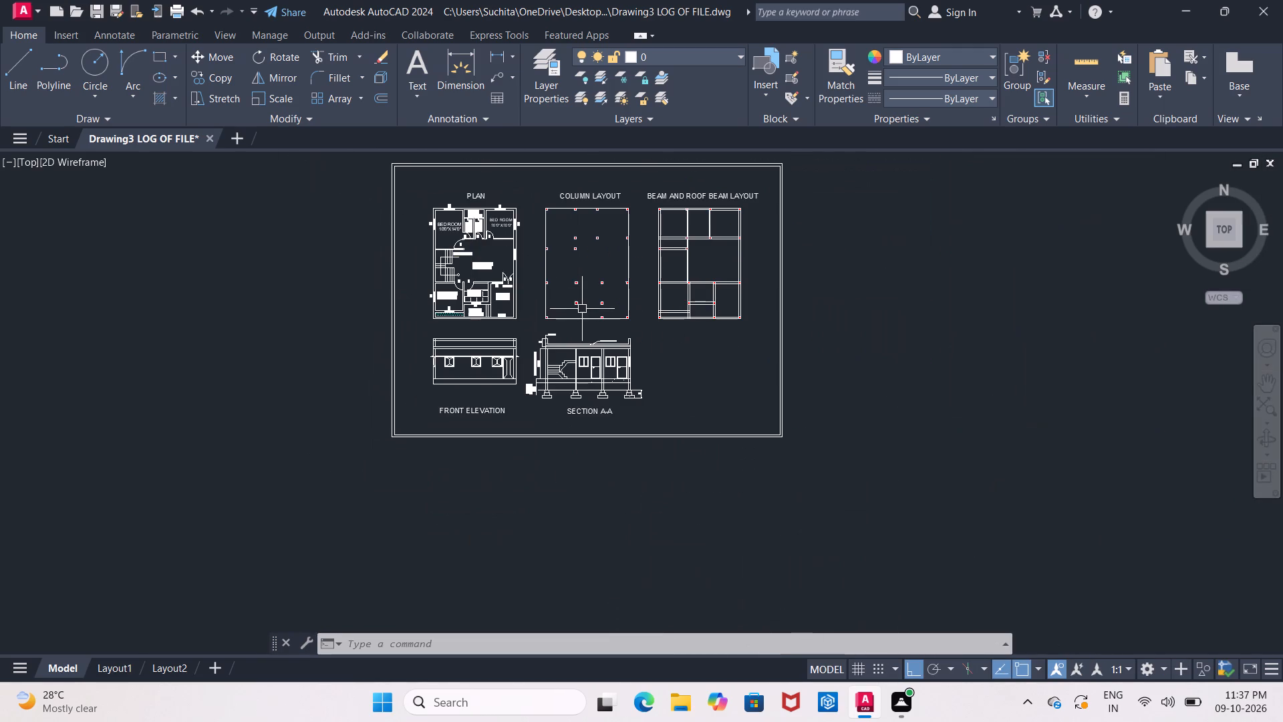
Set up a model plot with DWG To PDF.pc3 and a window plot area around the sheet's outer frame.
key(ctrl+p)
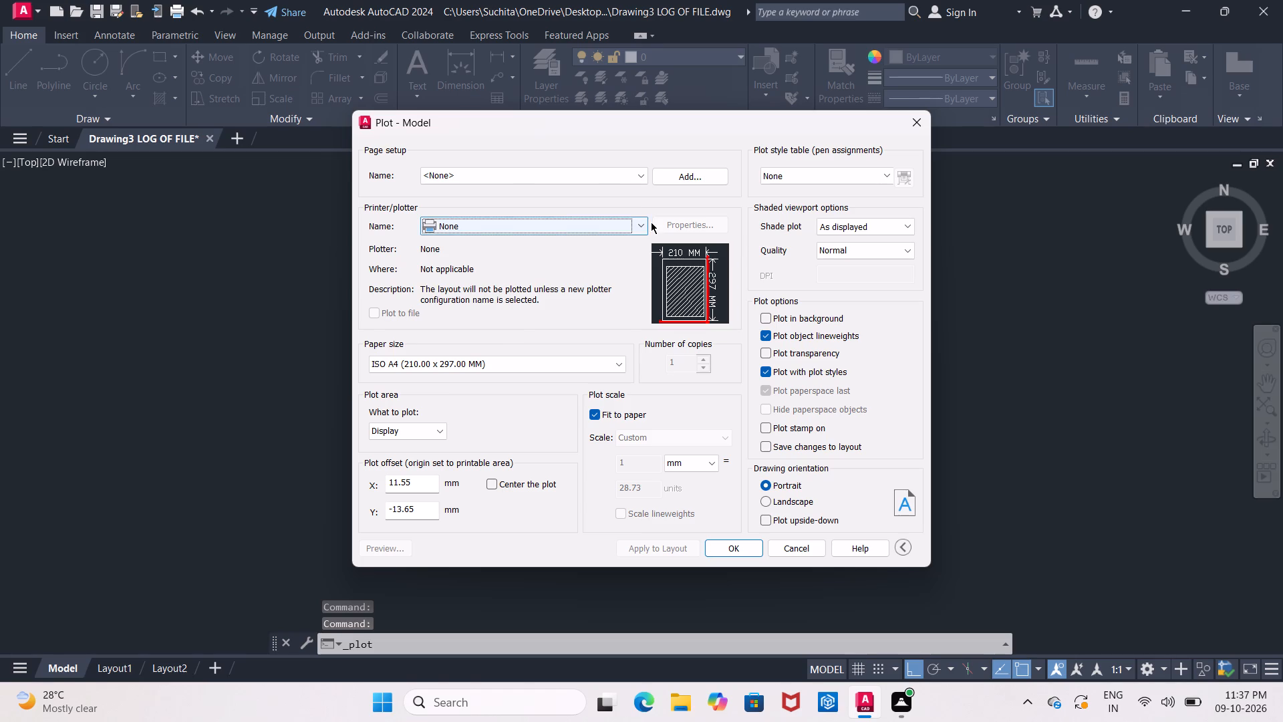
click(644, 223)
click(547, 389)
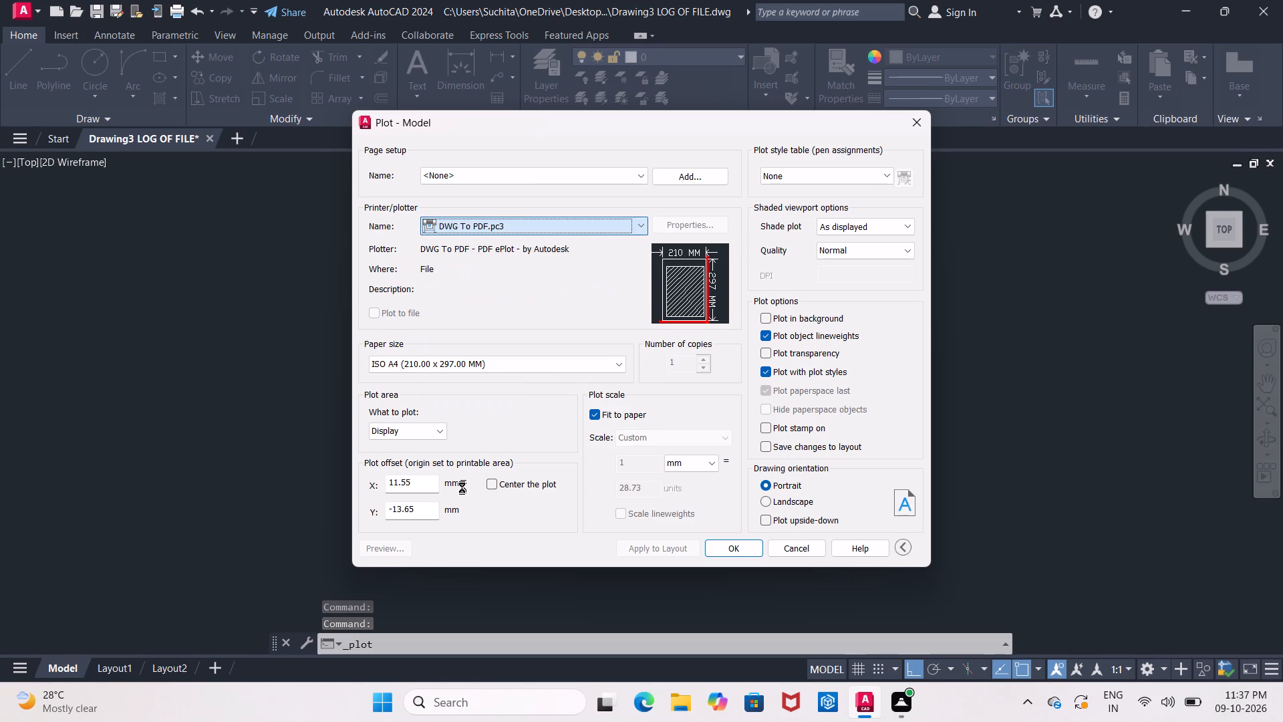
click(438, 431)
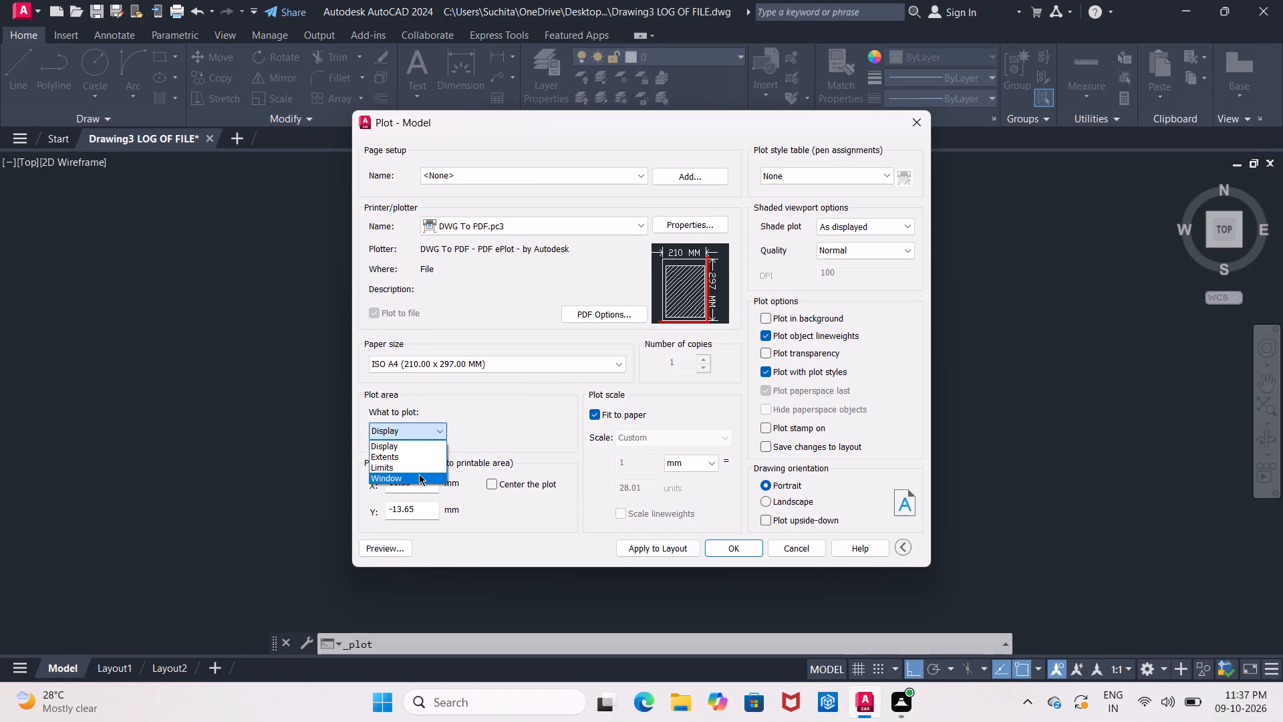
click(440, 479)
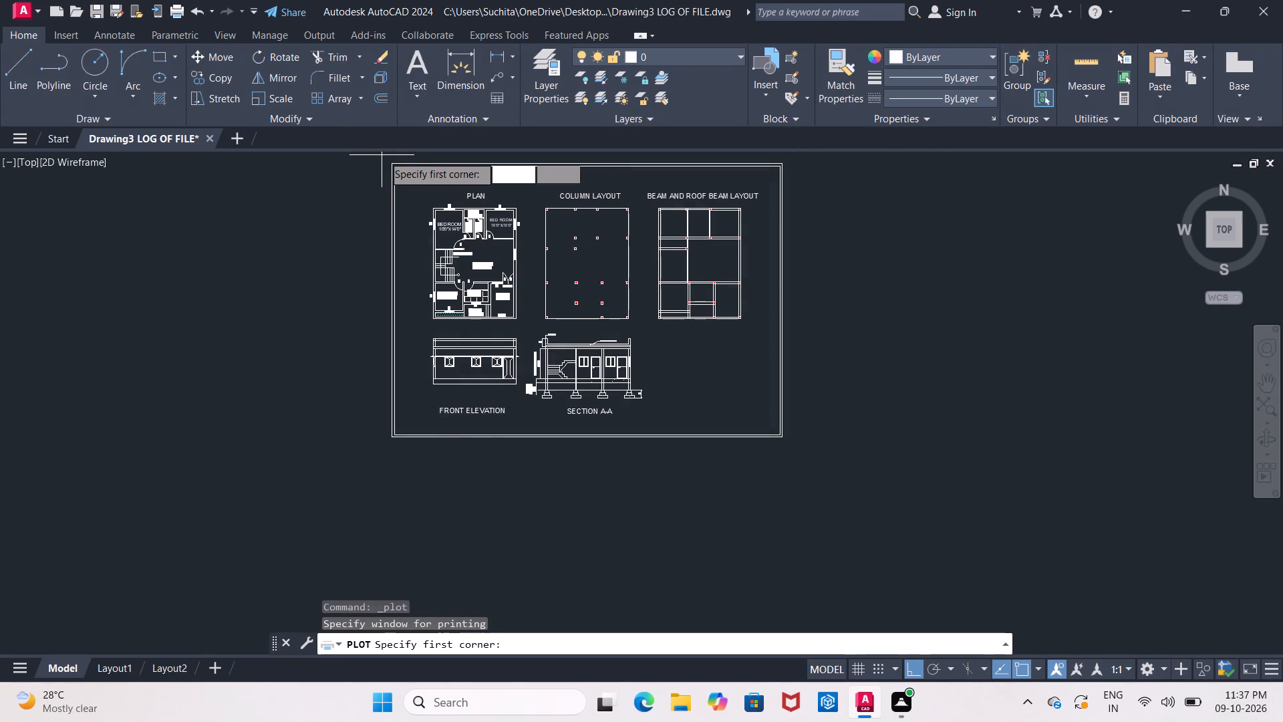
click(386, 162)
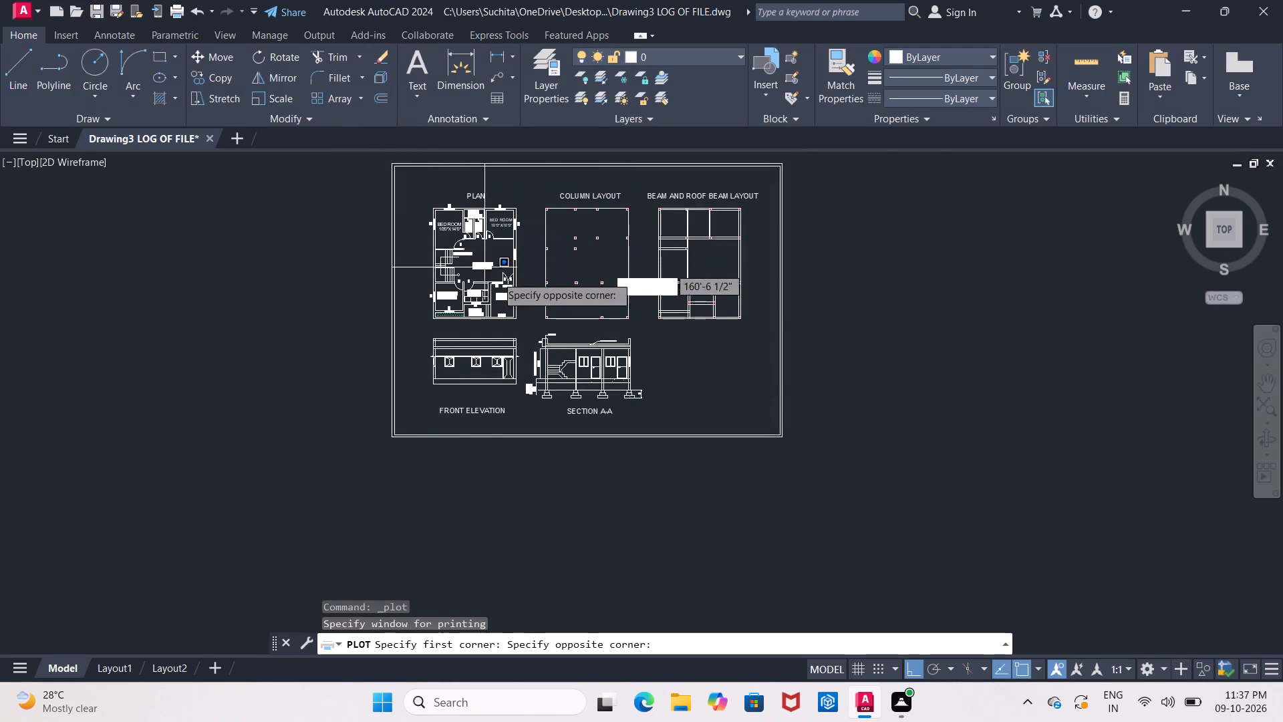
scroll(766, 438, up, 2)
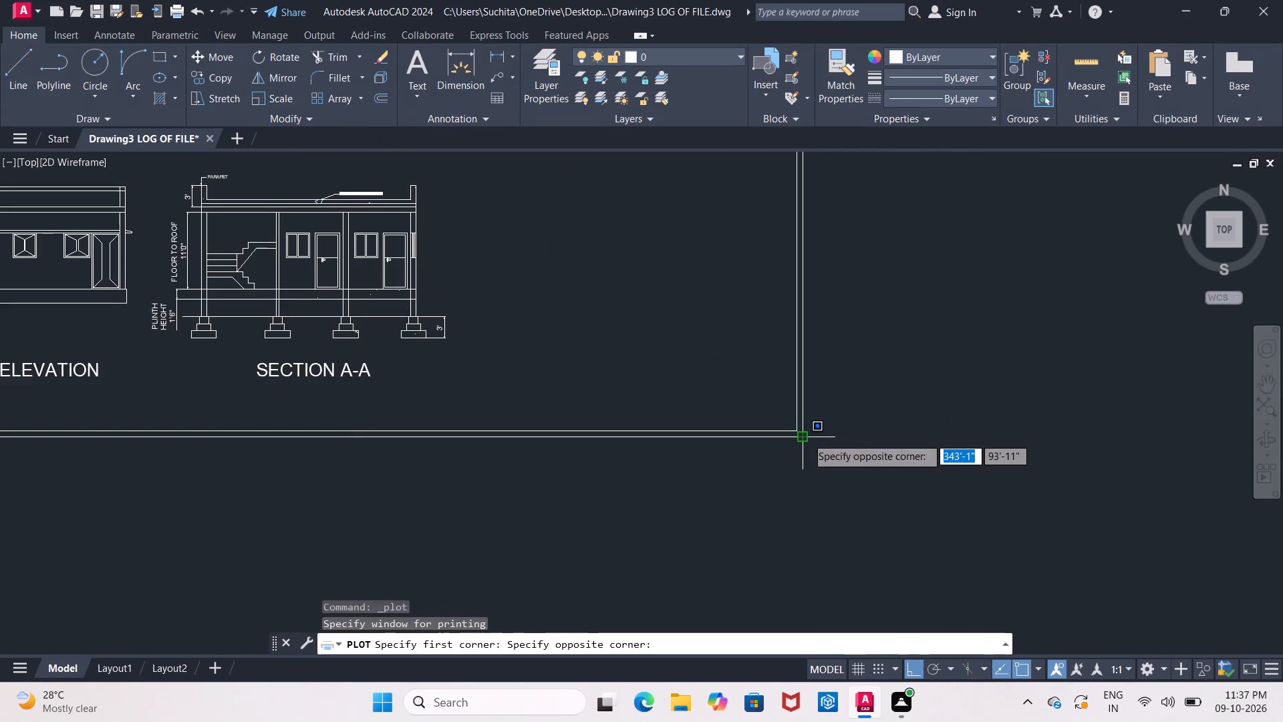
click(807, 437)
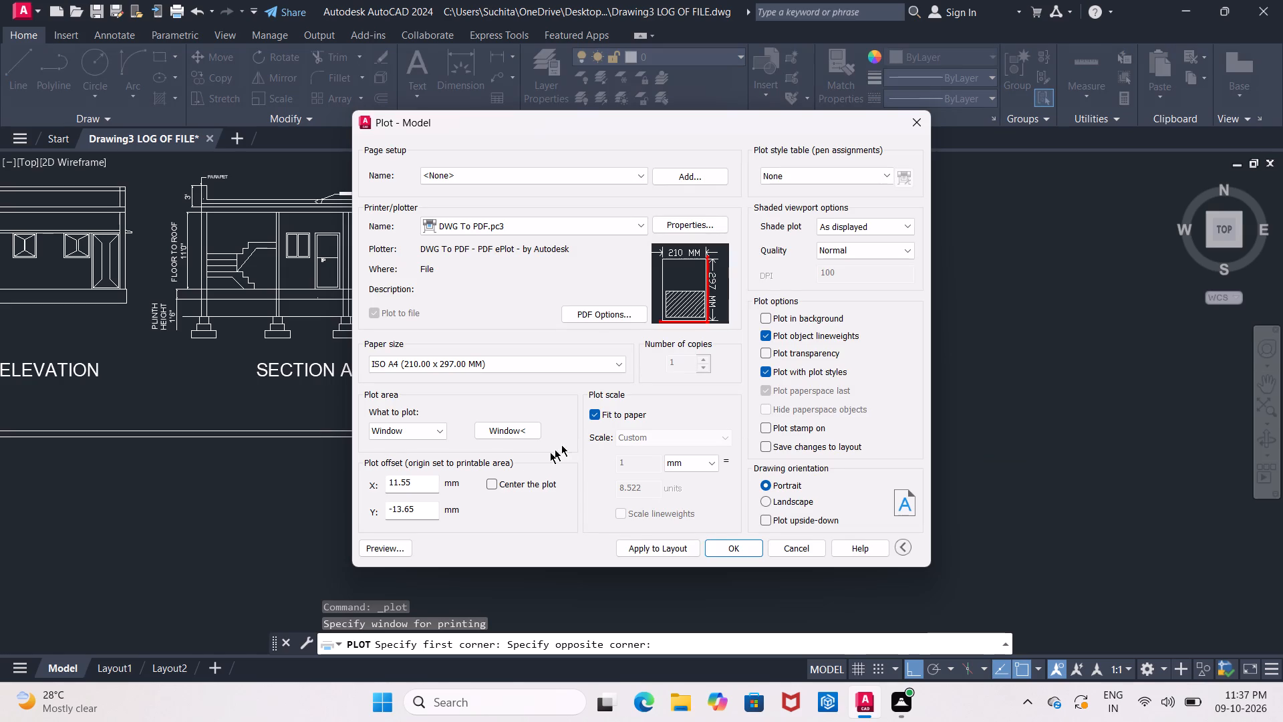
Center the plot on the ISO A4 paper and preview the framed sheet.
click(490, 485)
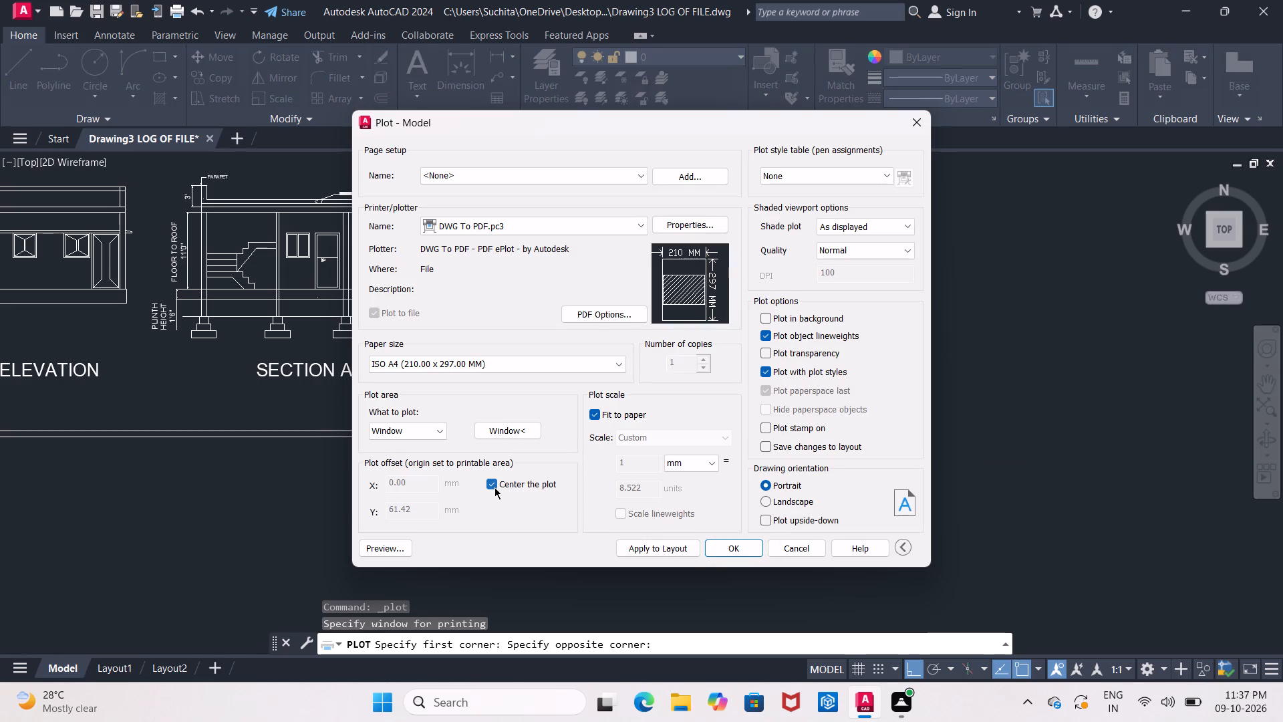
click(403, 546)
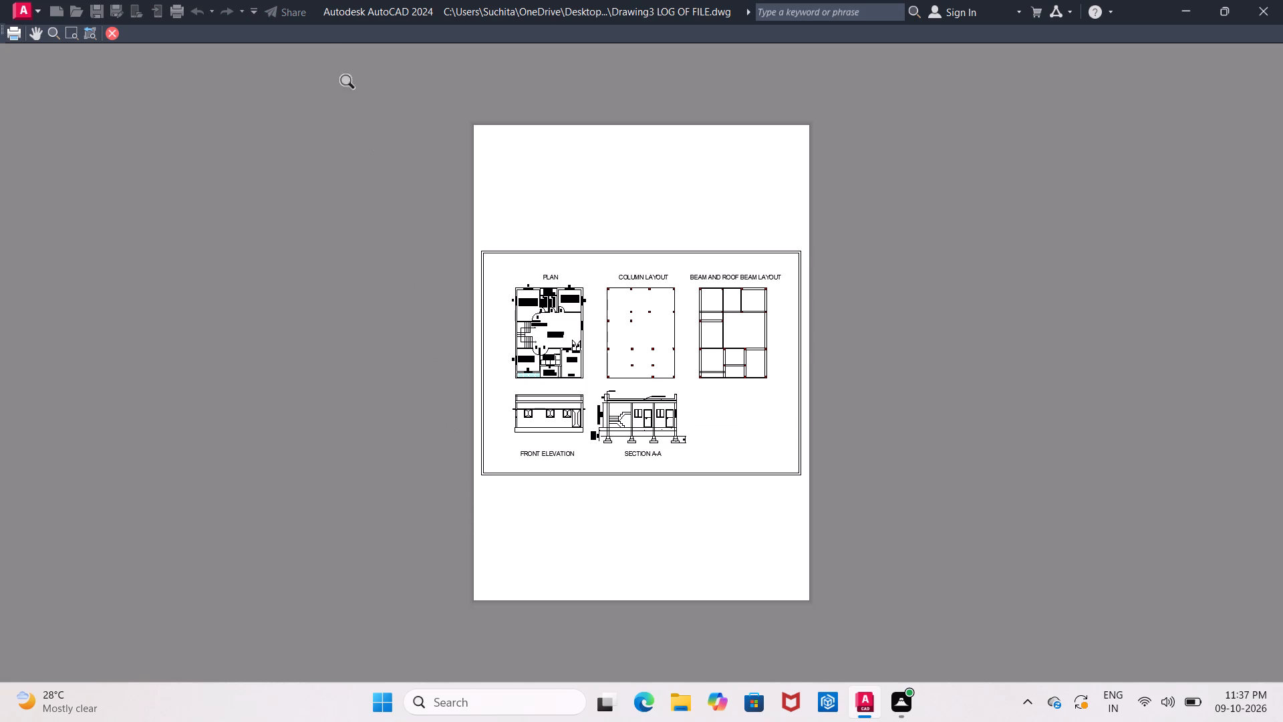
click(112, 34)
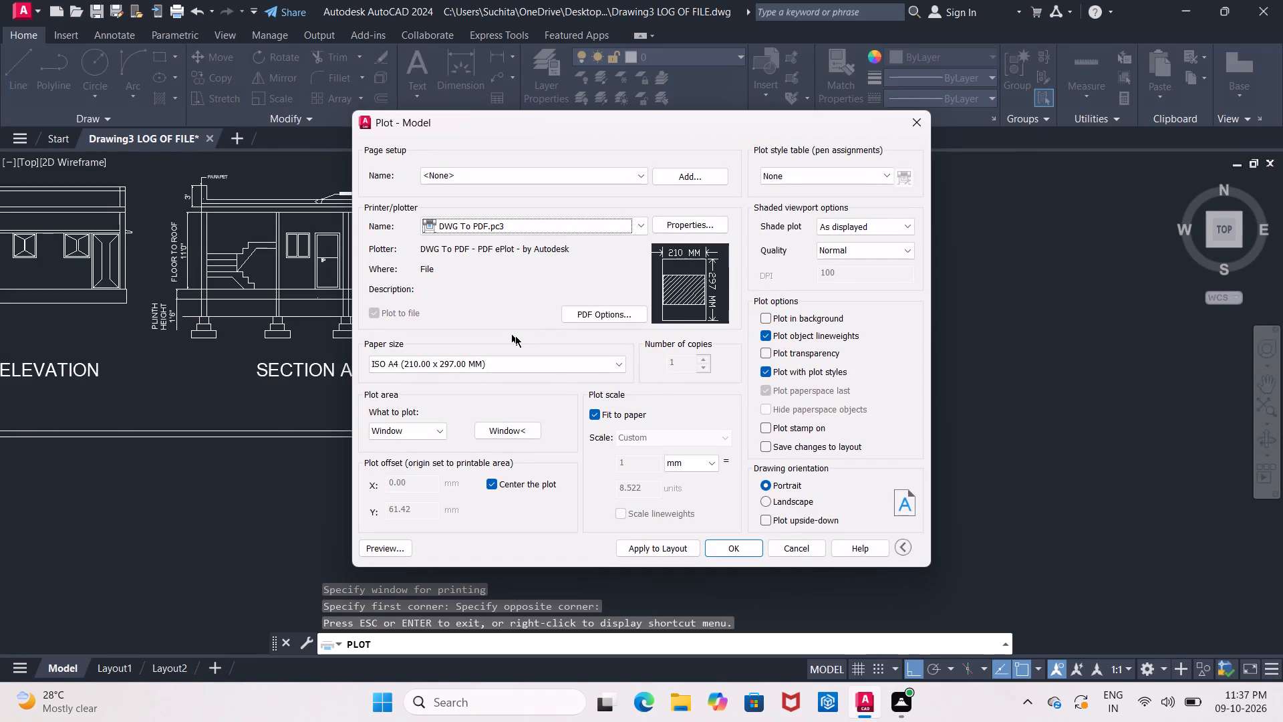
Plot the sheet to a PDF named Drawing3 -Model.pdf in the Desktop's mallikarjun folder, and close the PDF viewer.
click(735, 548)
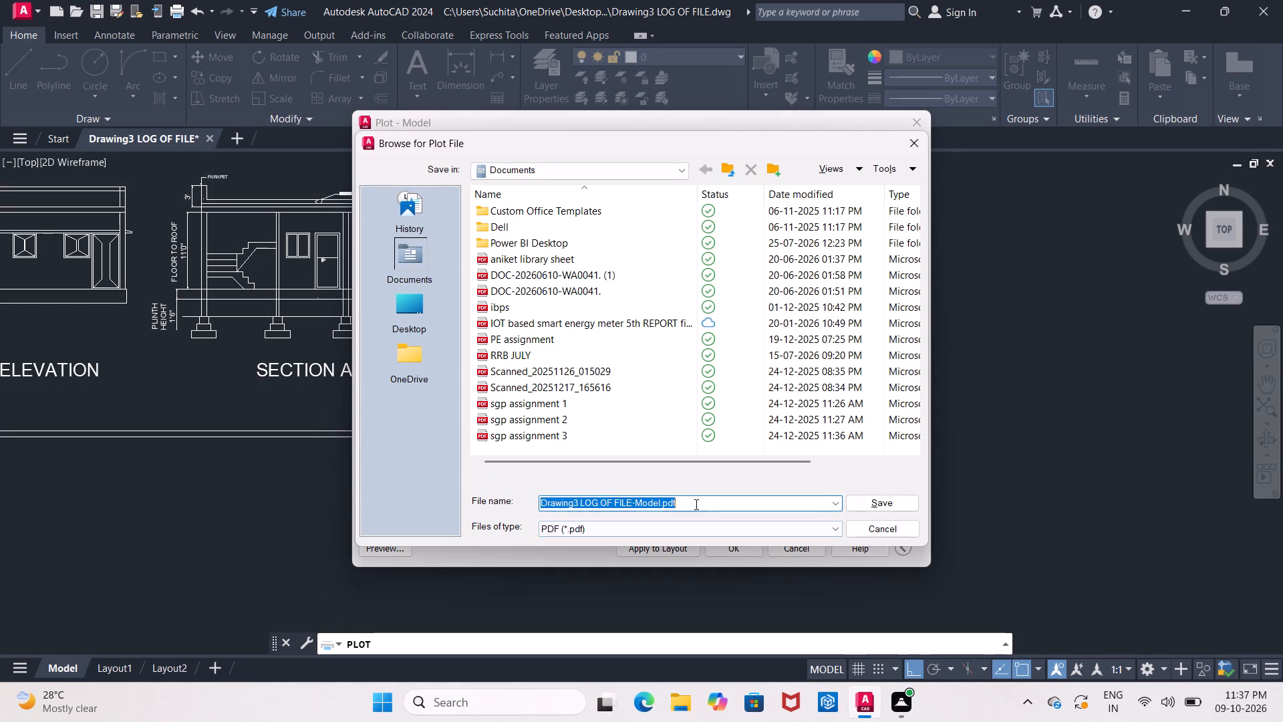
click(696, 505)
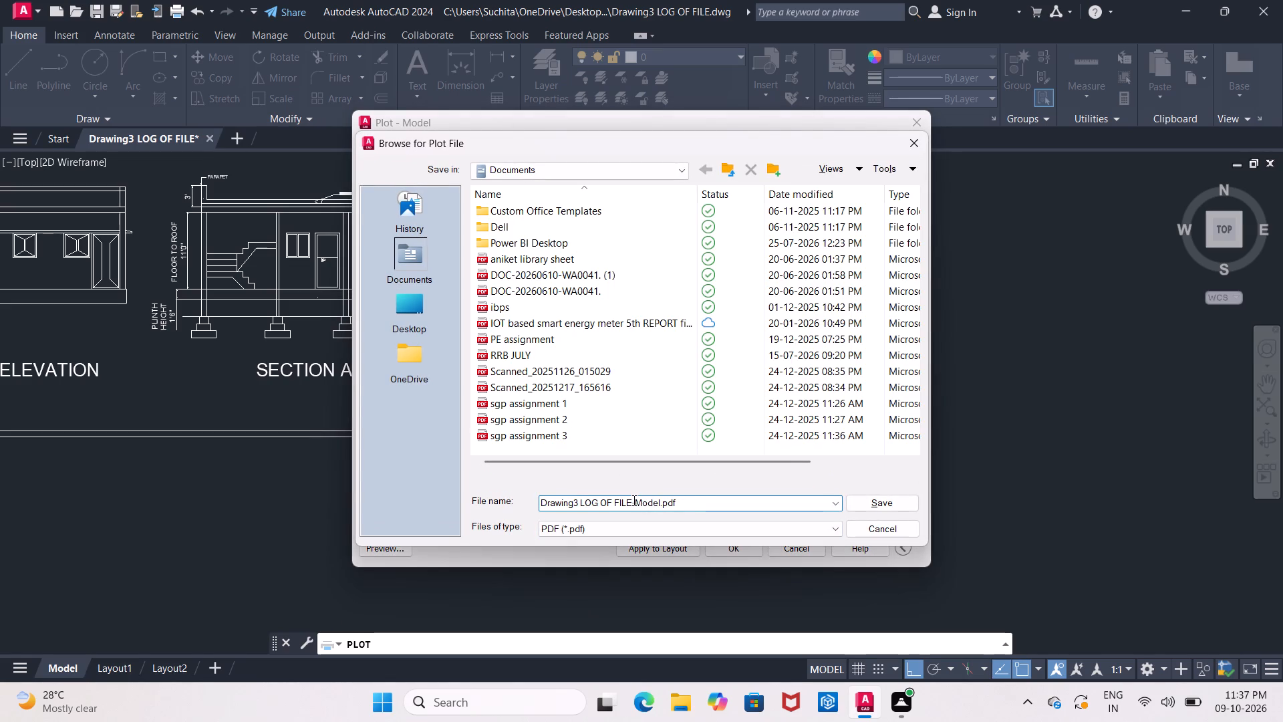
click(633, 502)
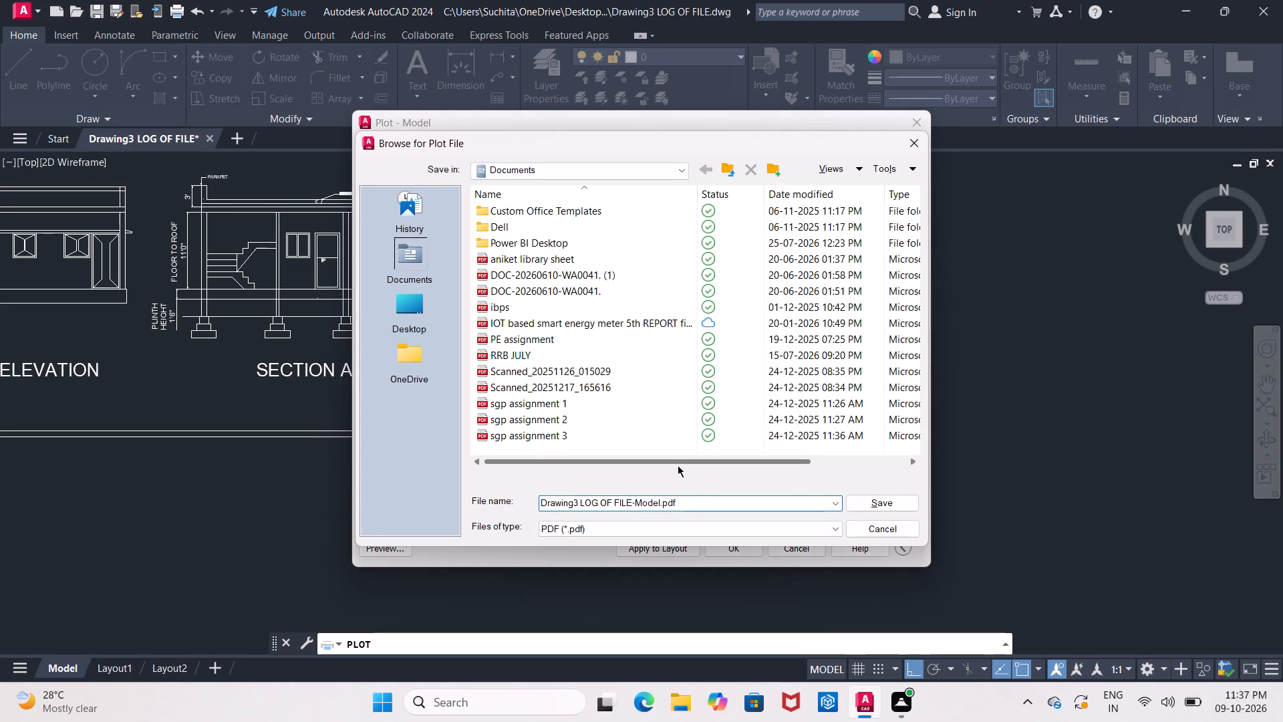
key(BackSpace)
key(BackSpace)
key(BackSpace)
key(BackSpace)
key(BackSpace)
key(BackSpace)
key(BackSpace)
key(BackSpace)
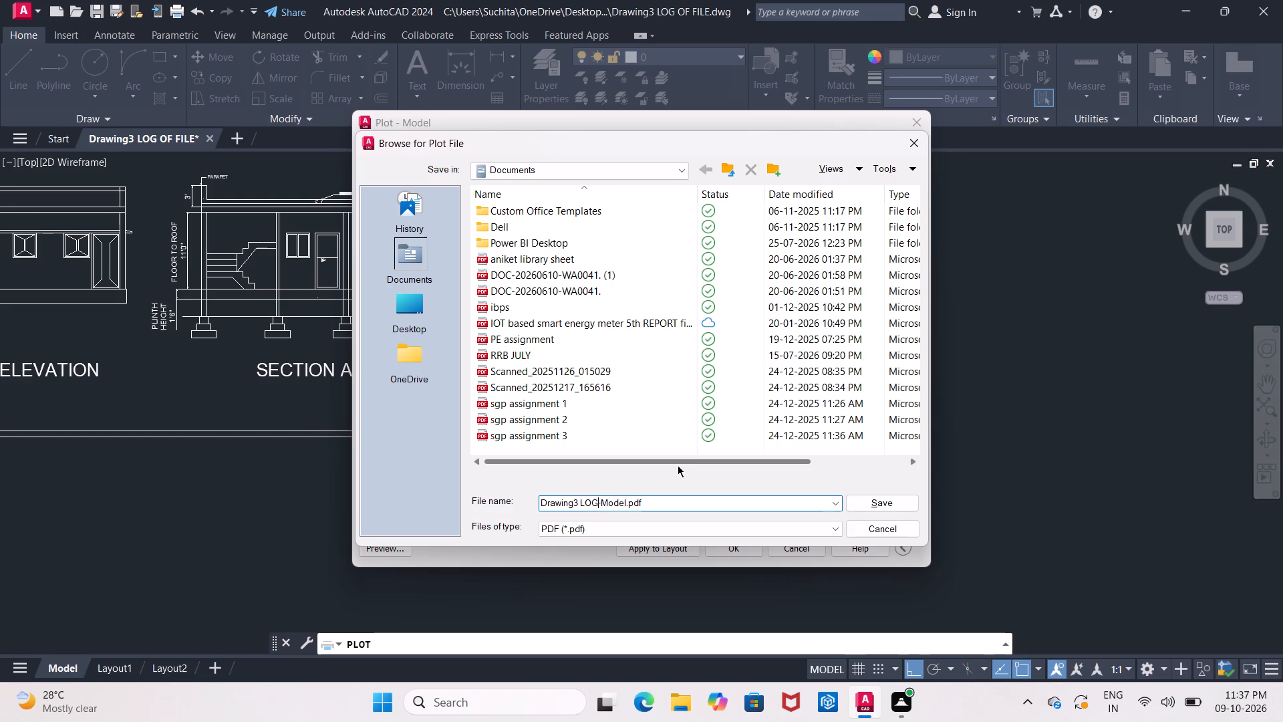
key(BackSpace)
key(BackSpace)
key(BackSpace)
click(396, 311)
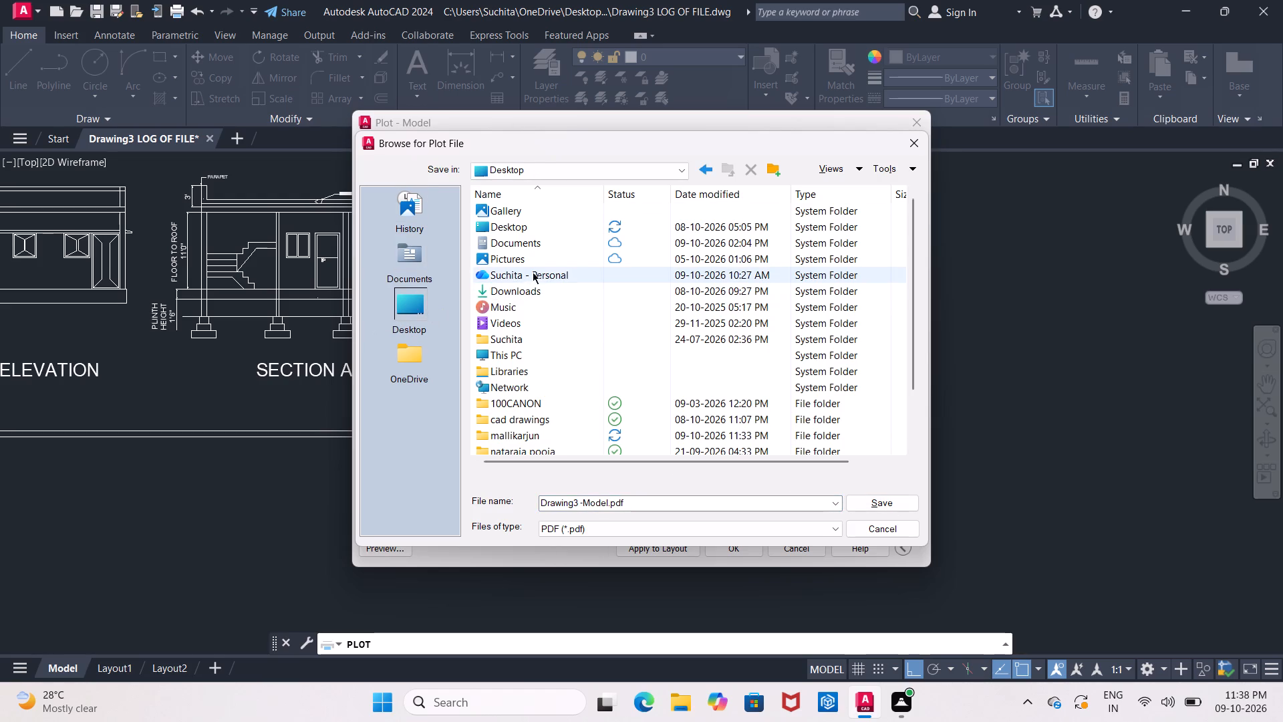
double_click(480, 437)
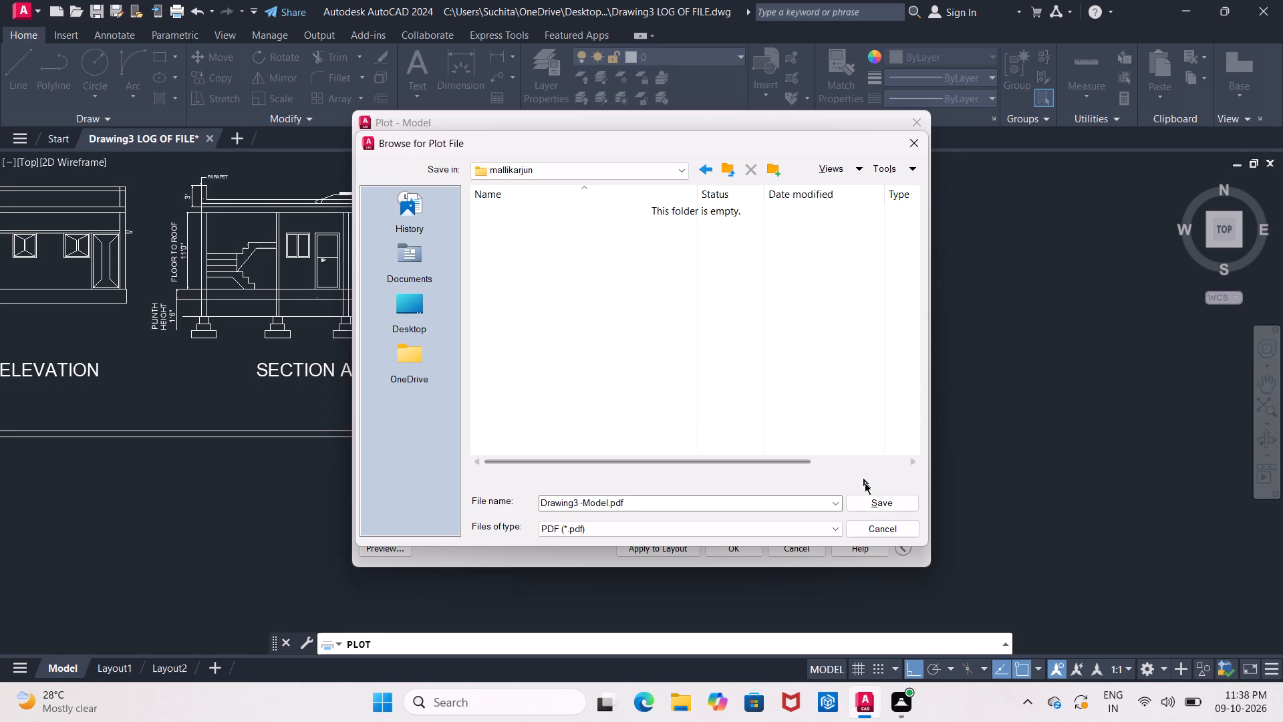
click(871, 500)
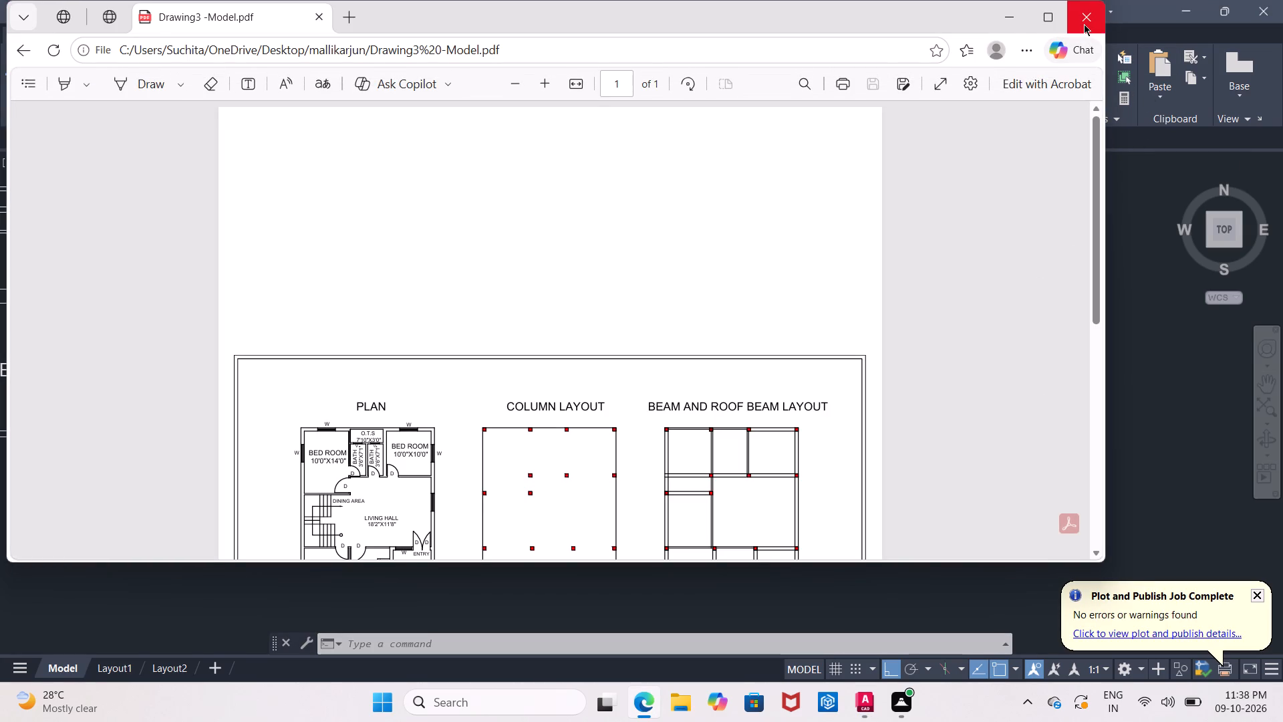
click(1084, 24)
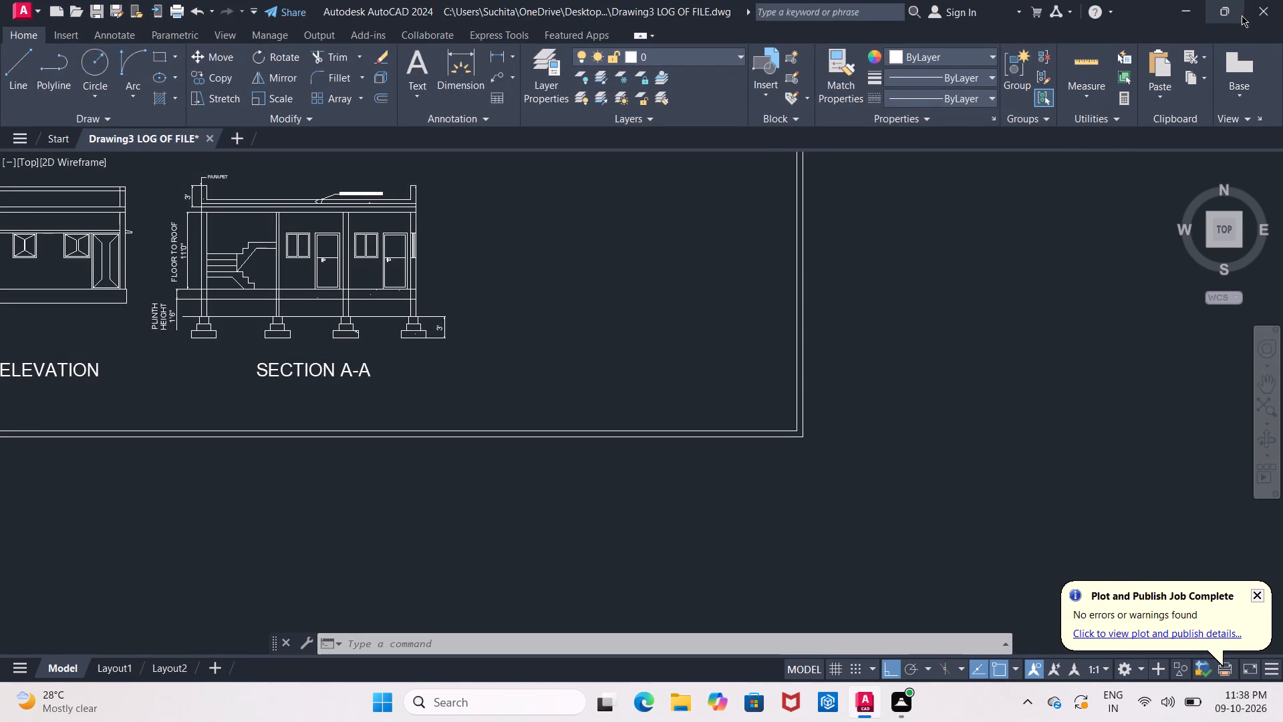